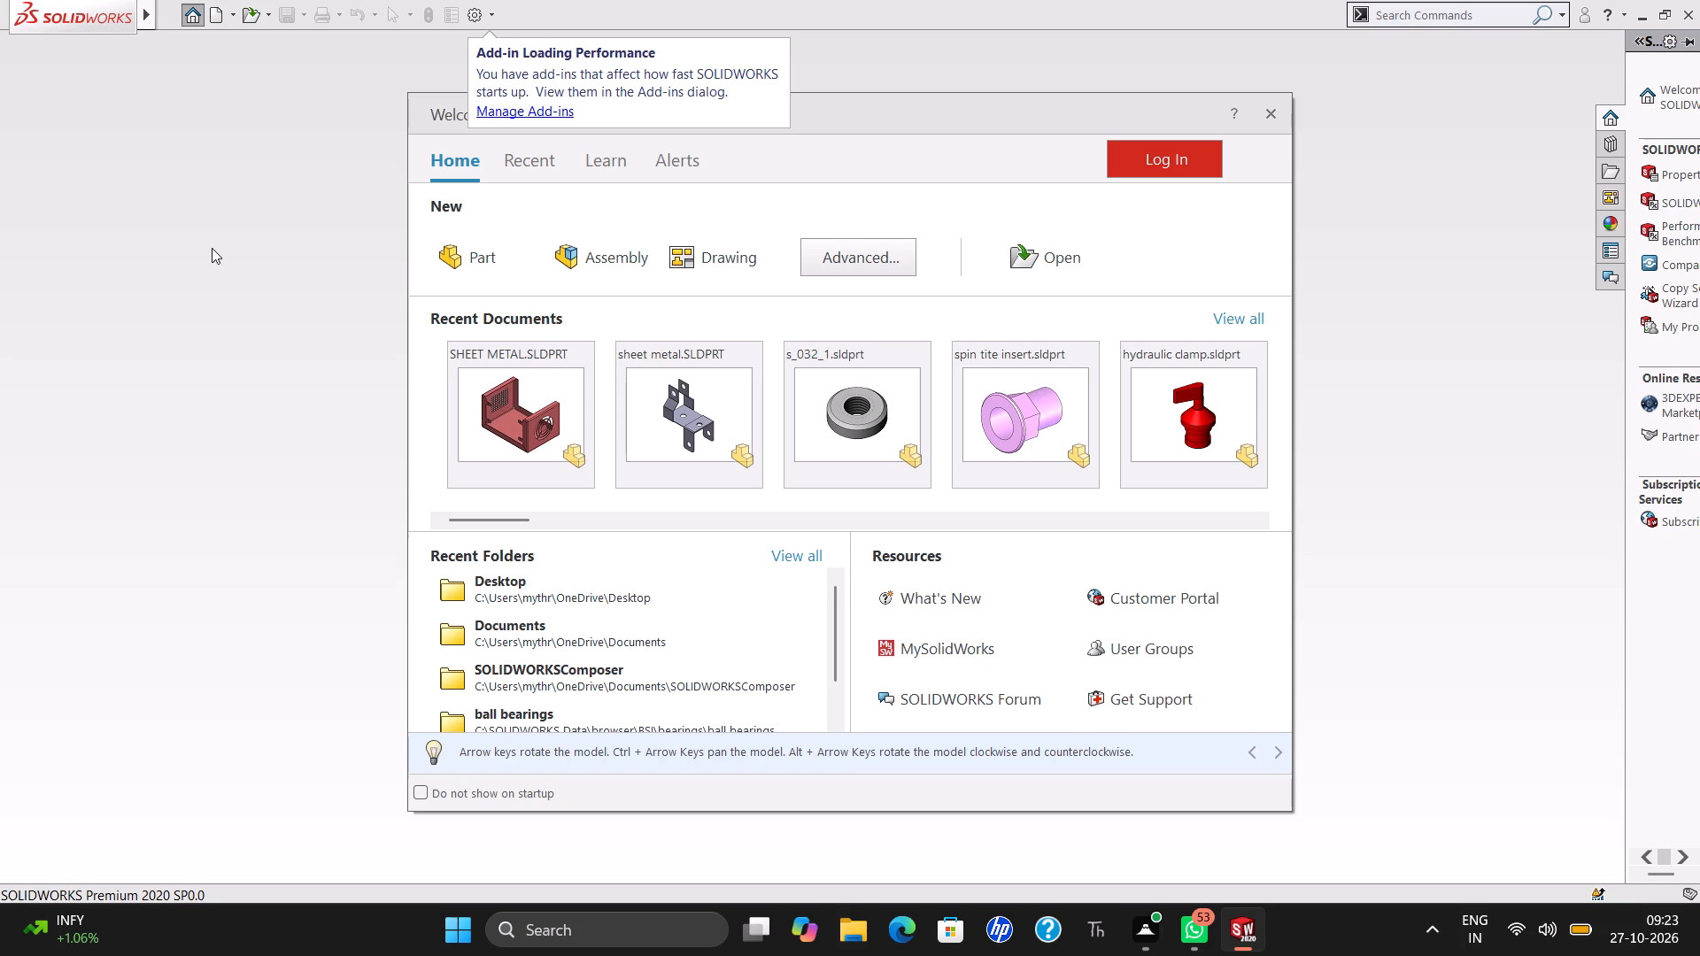
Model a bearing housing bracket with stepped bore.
Create a new part and start a sketch on the Front Plane.
left_click(498, 262)
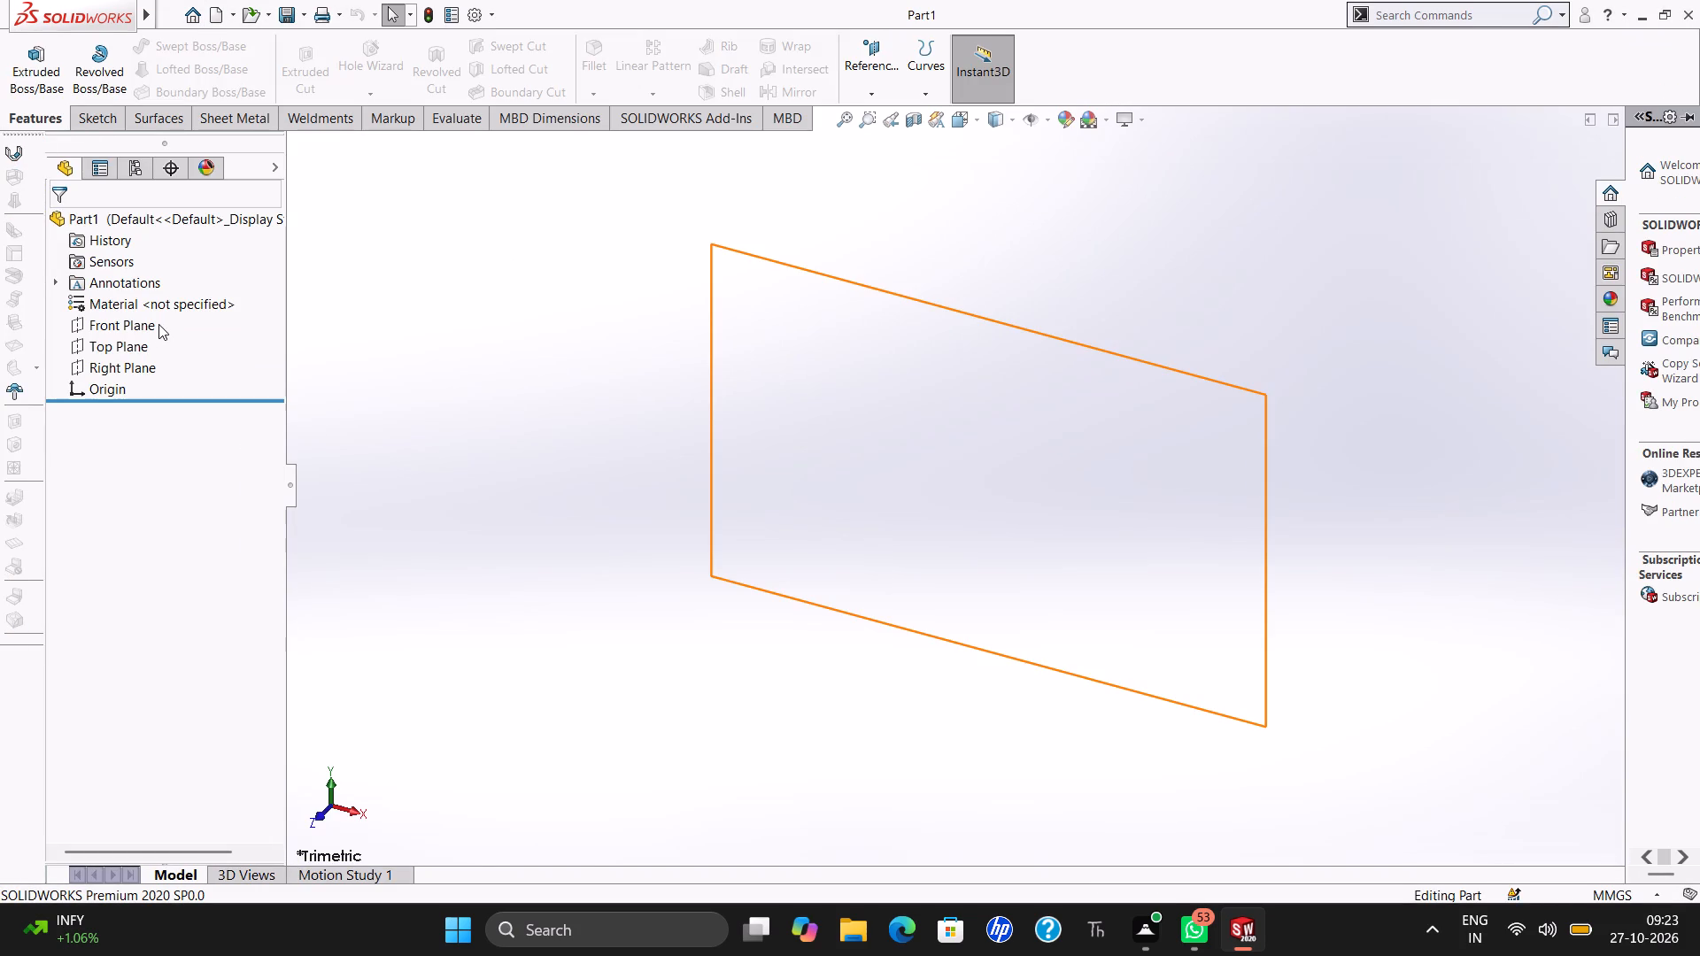
left_click(149, 324)
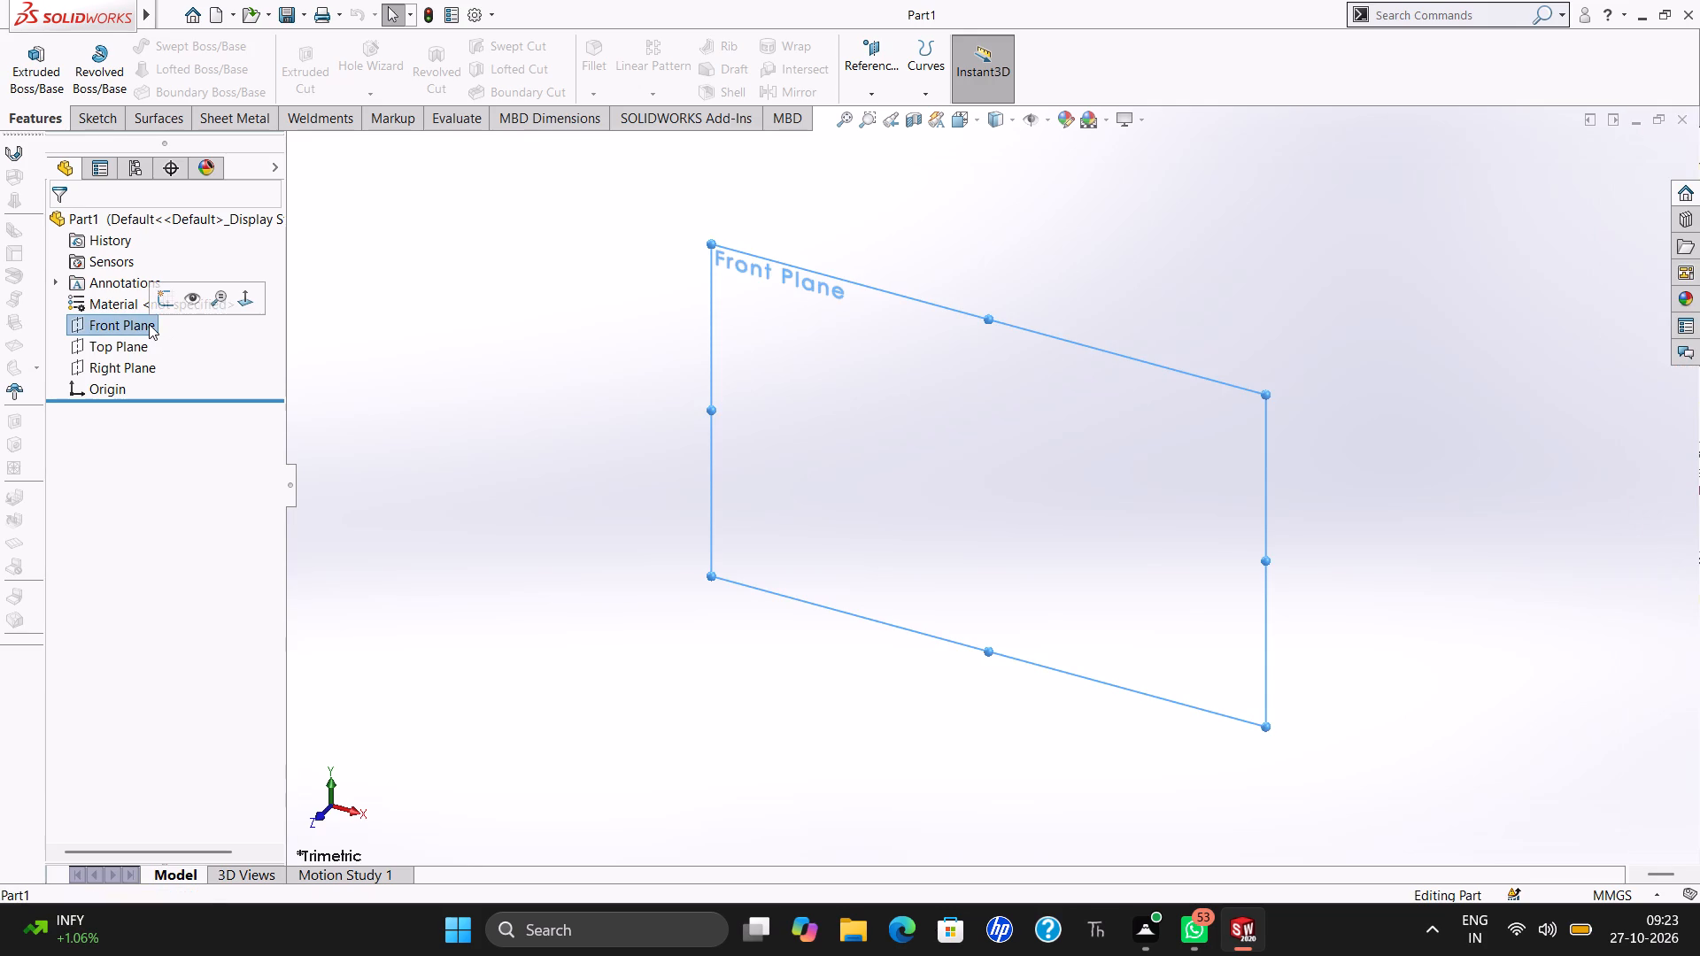
left_click(170, 305)
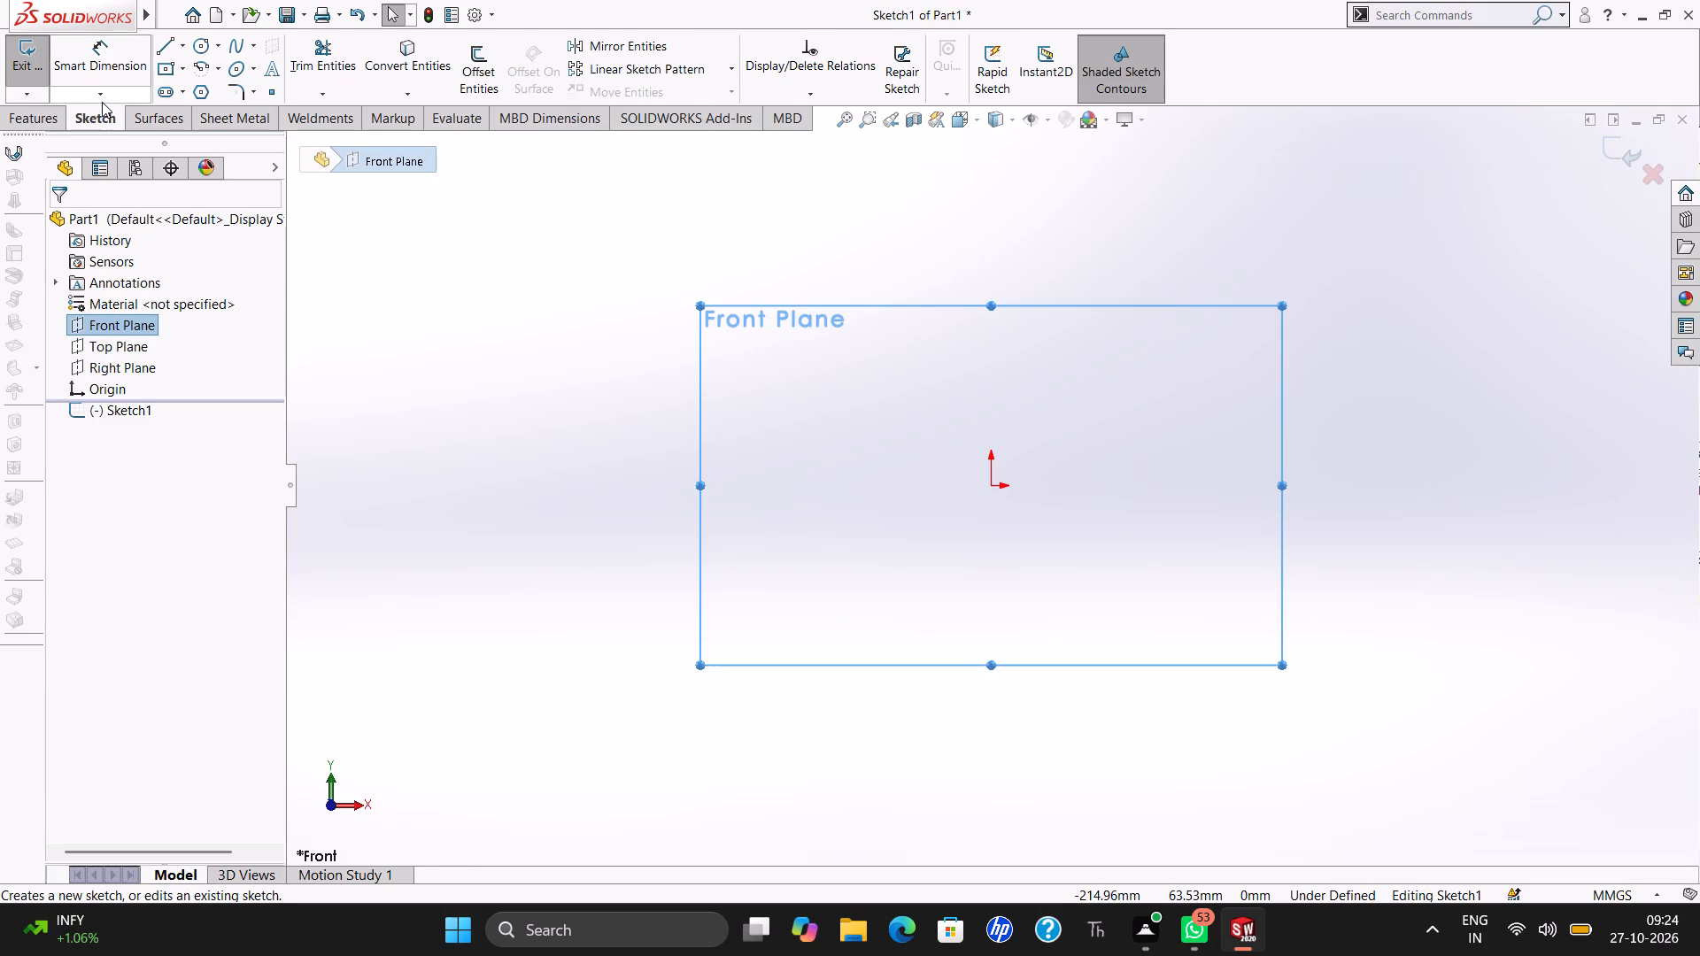
Sketch a hat profile's inner outline: bottom flange line about 37 mm, vertical up, about 60 mm across, vertical down, and a matching flange line.
left_click(164, 35)
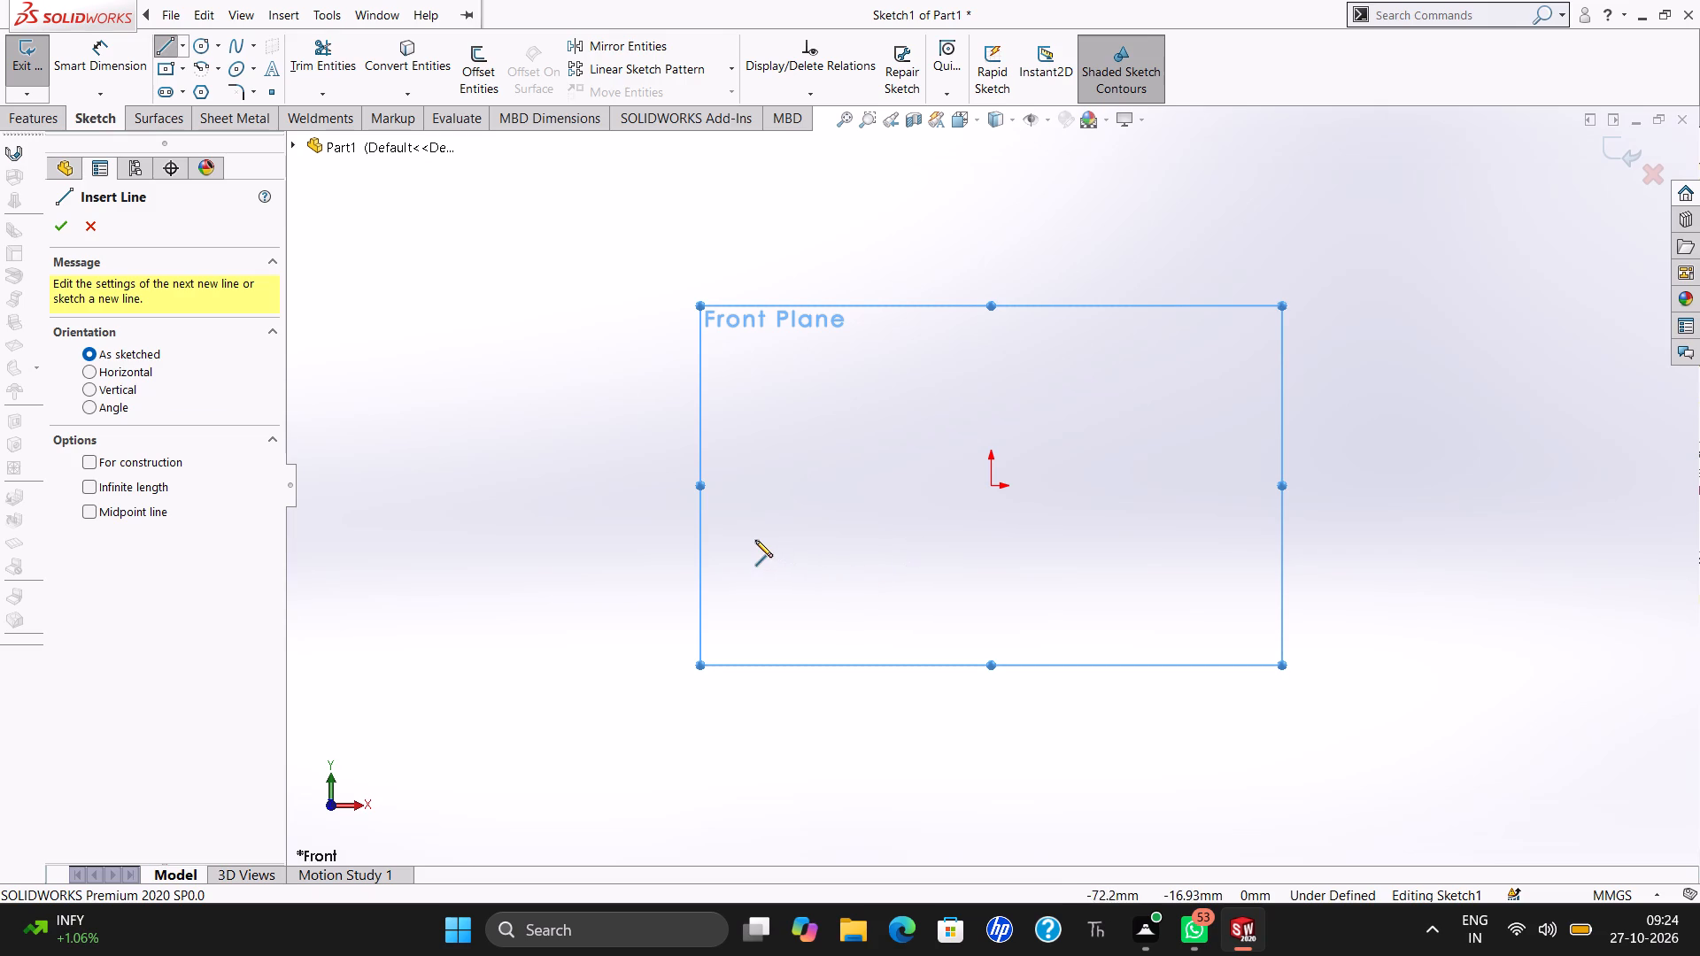
left_click_drag(751, 536, 873, 542)
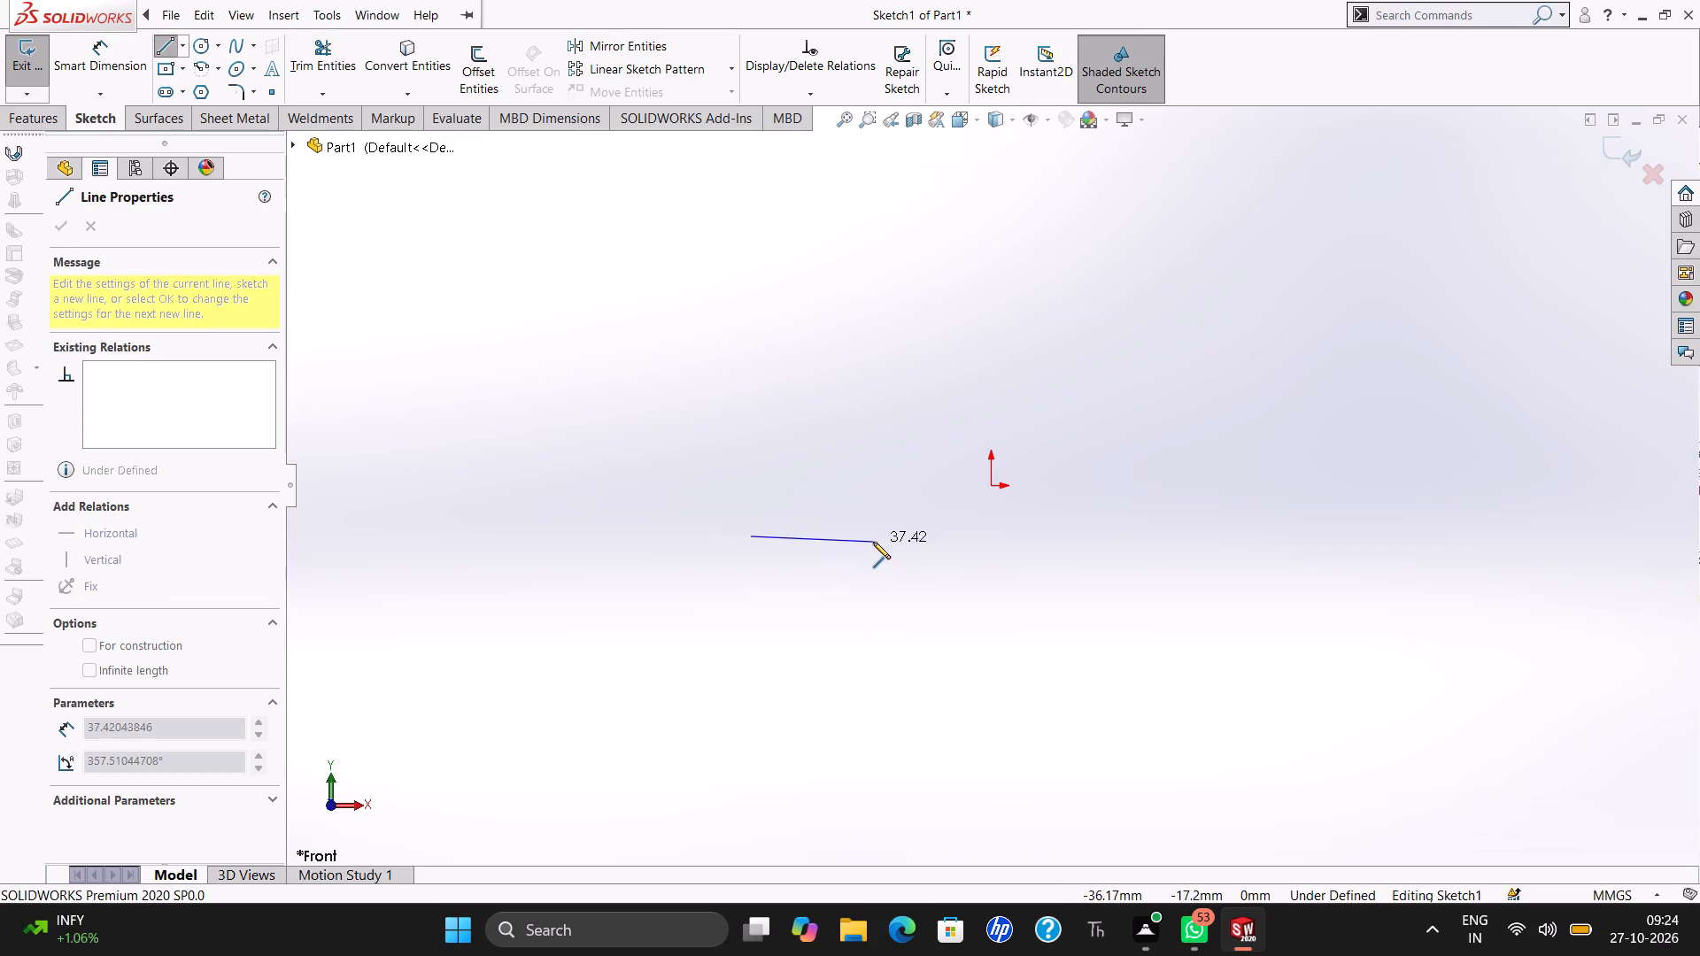
left_click_drag(873, 542, 873, 536)
left_click_drag(873, 536, 872, 421)
left_click(872, 421)
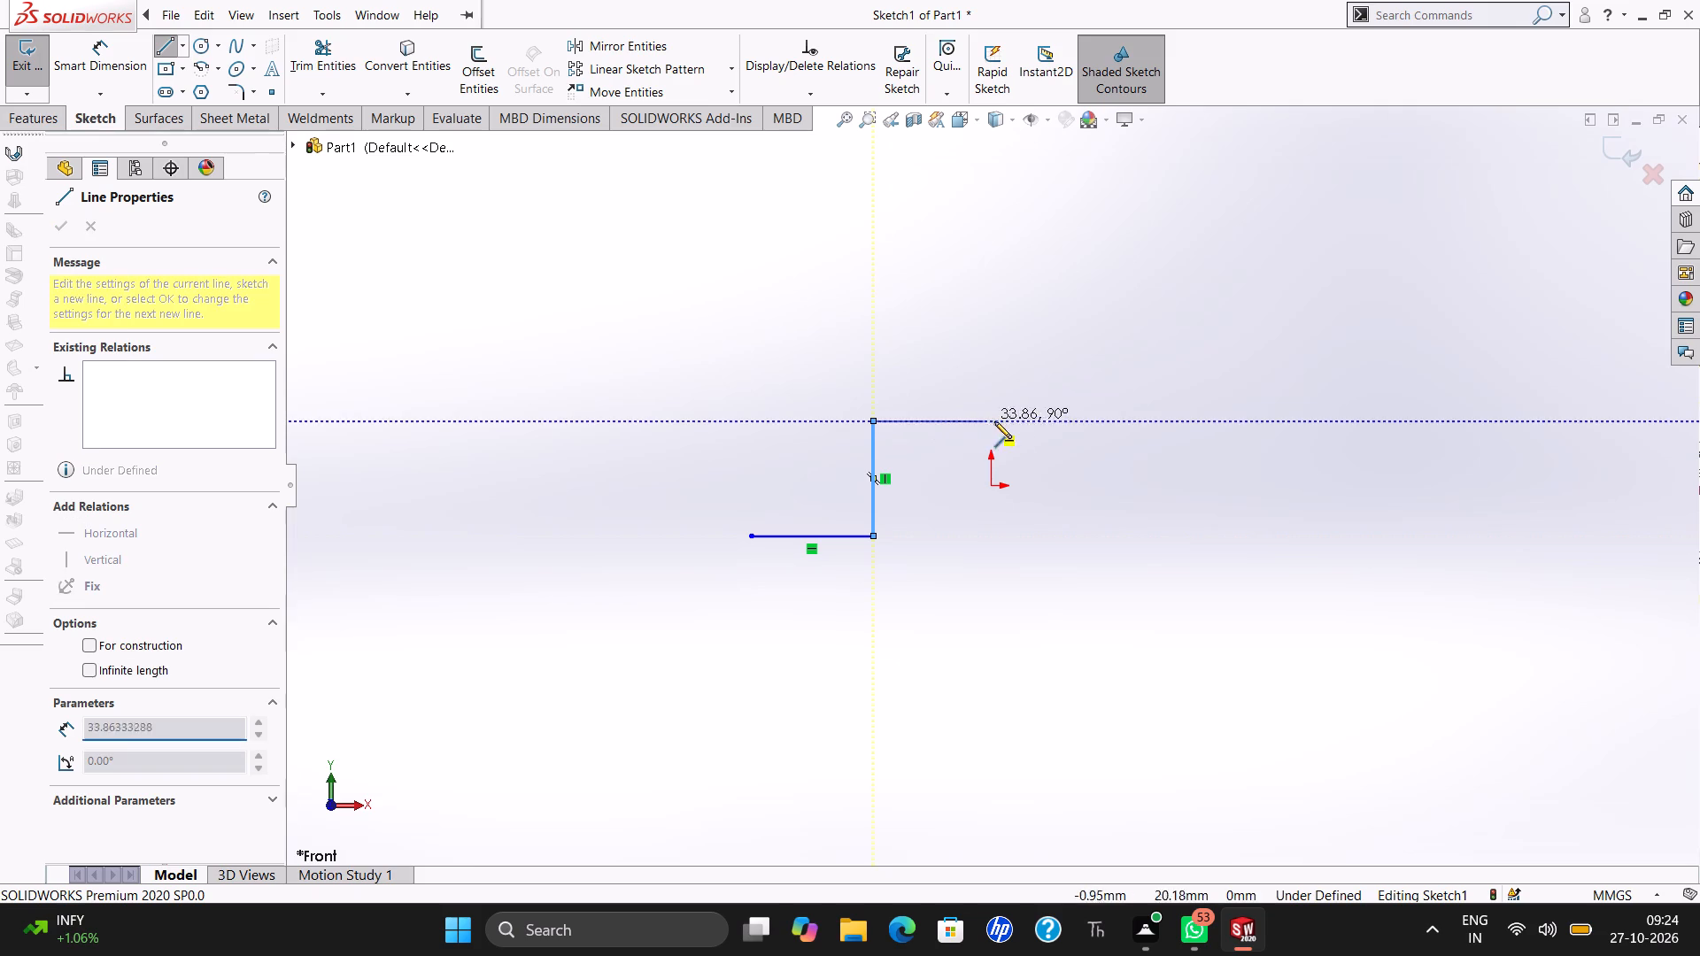
left_click(1069, 422)
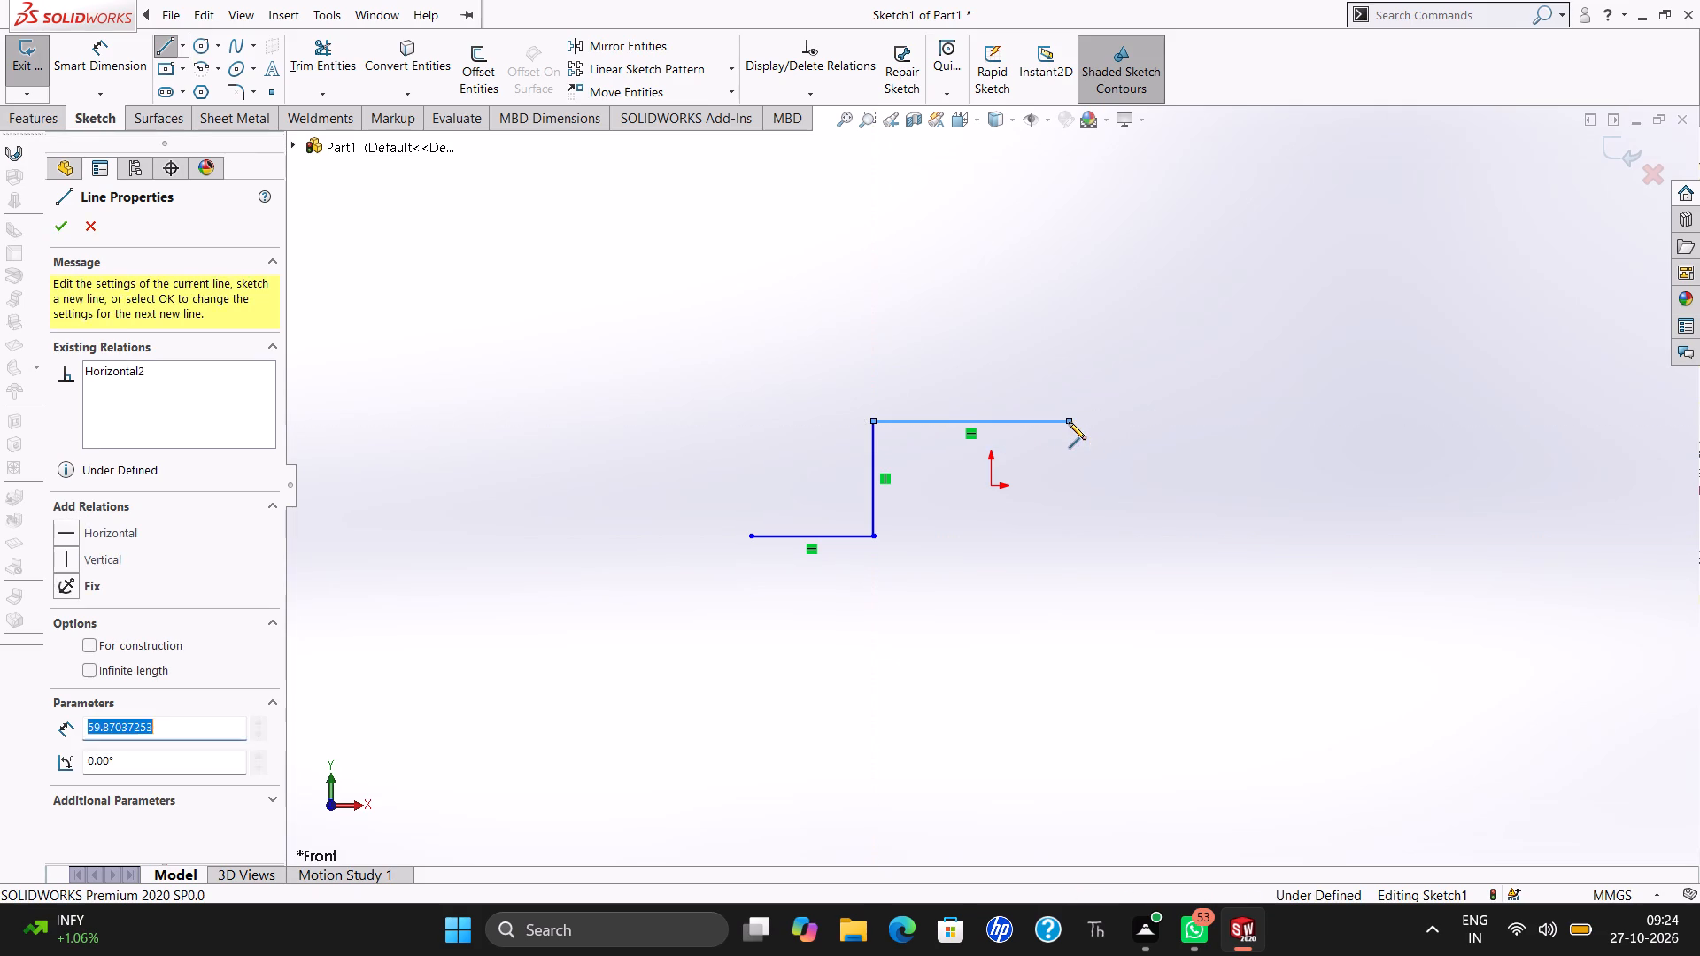
left_click(1070, 533)
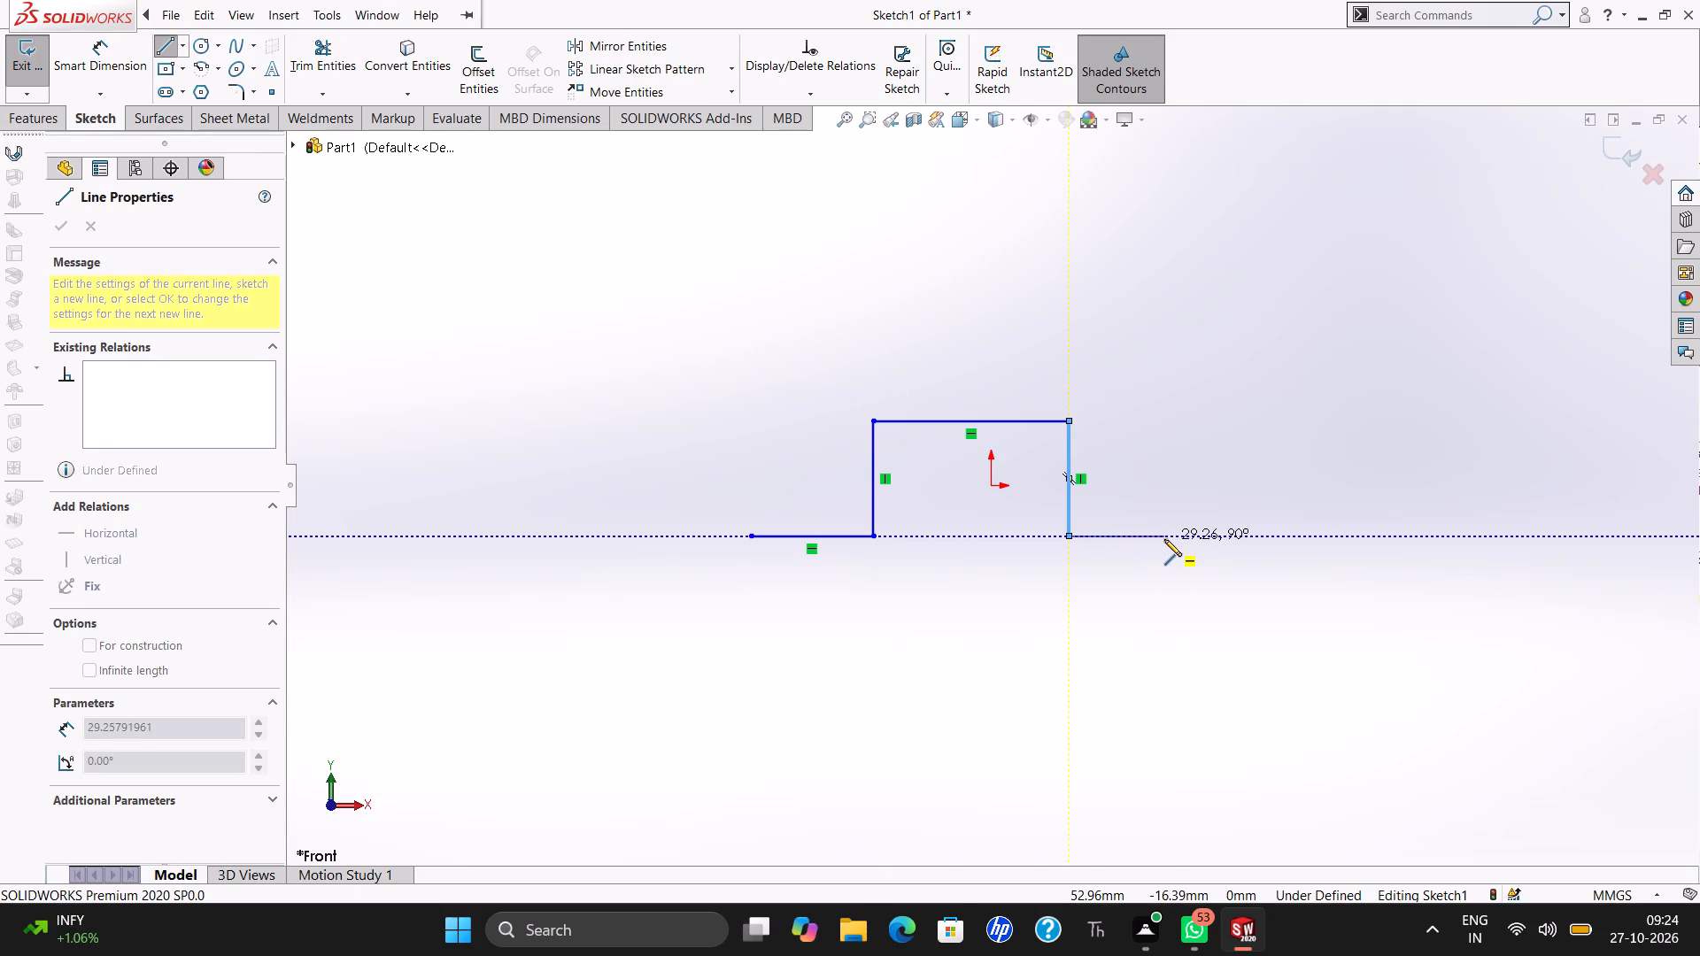
left_click(1188, 536)
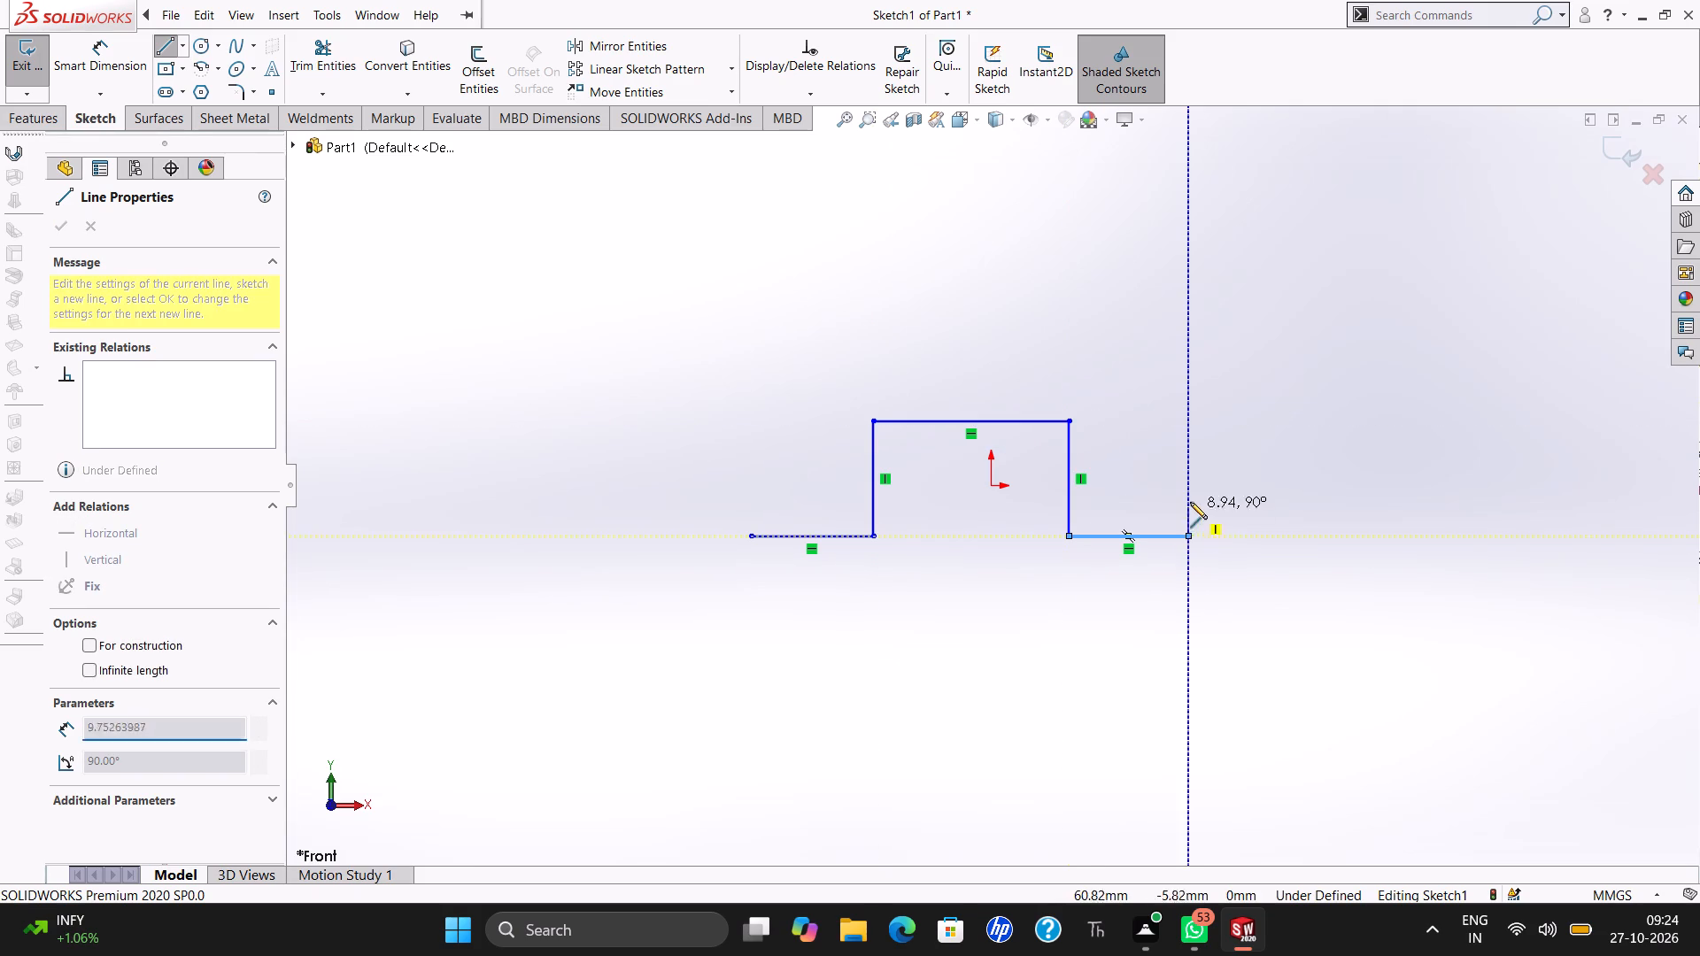
Sketch the outer stepped outline around the inner one with a right vertical about 40 mm high, closing the left flange with a vertical line.
left_click(1190, 501)
left_click(1126, 501)
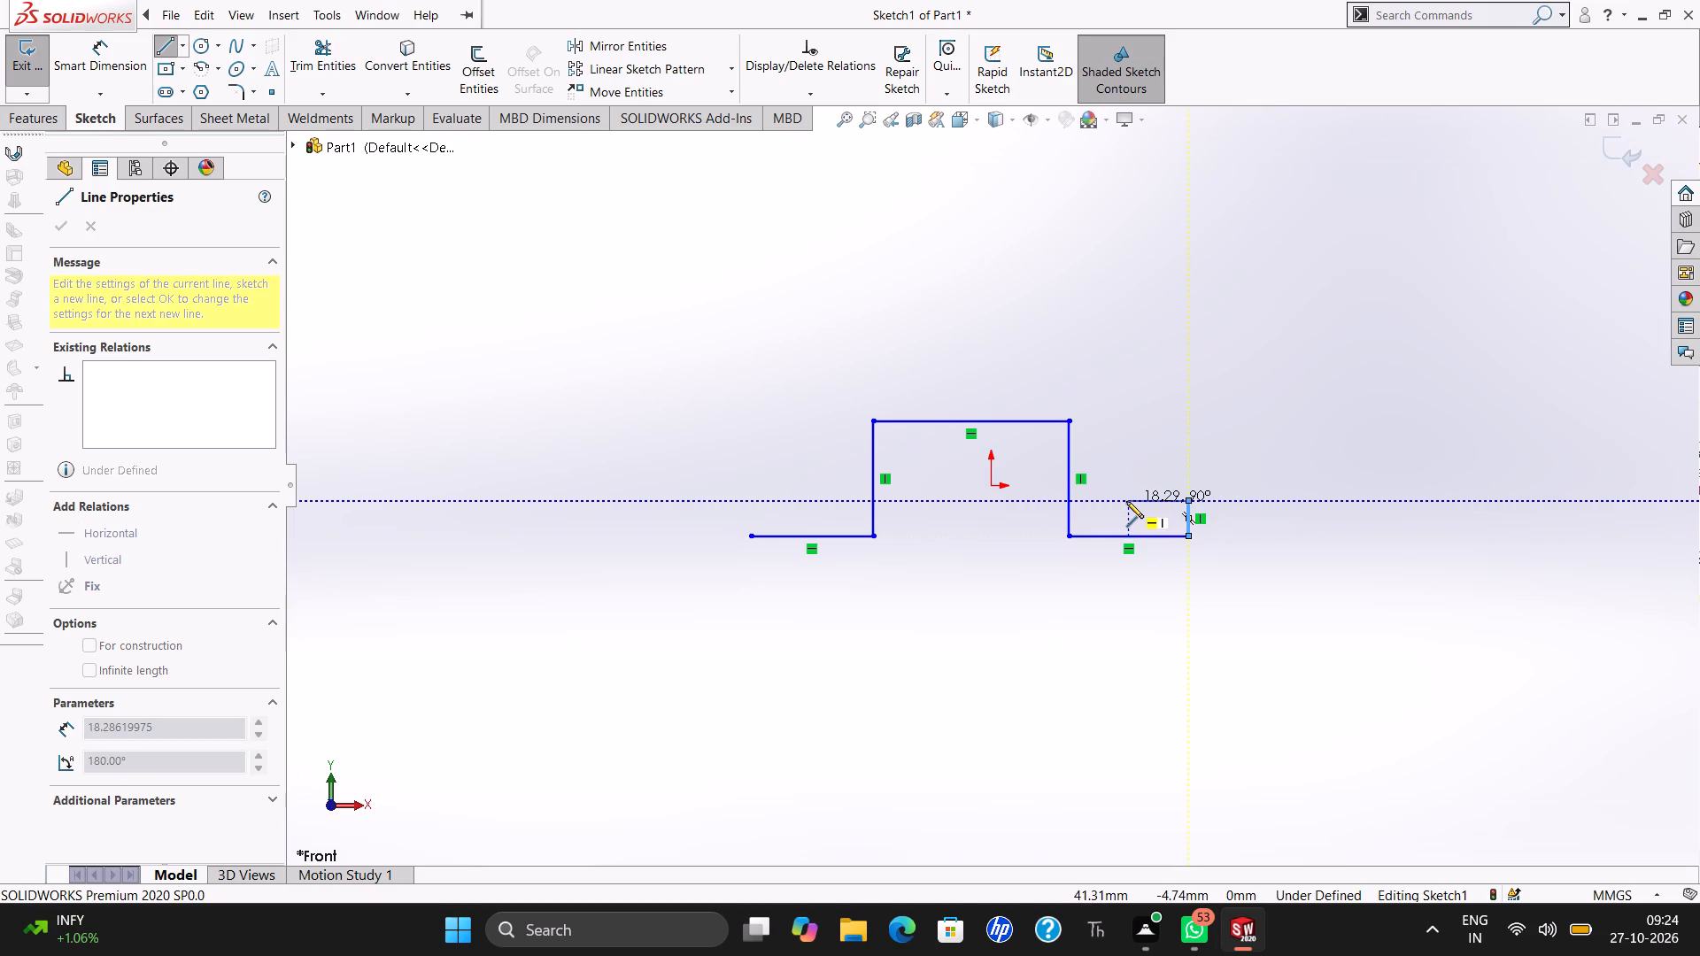
left_click(1132, 366)
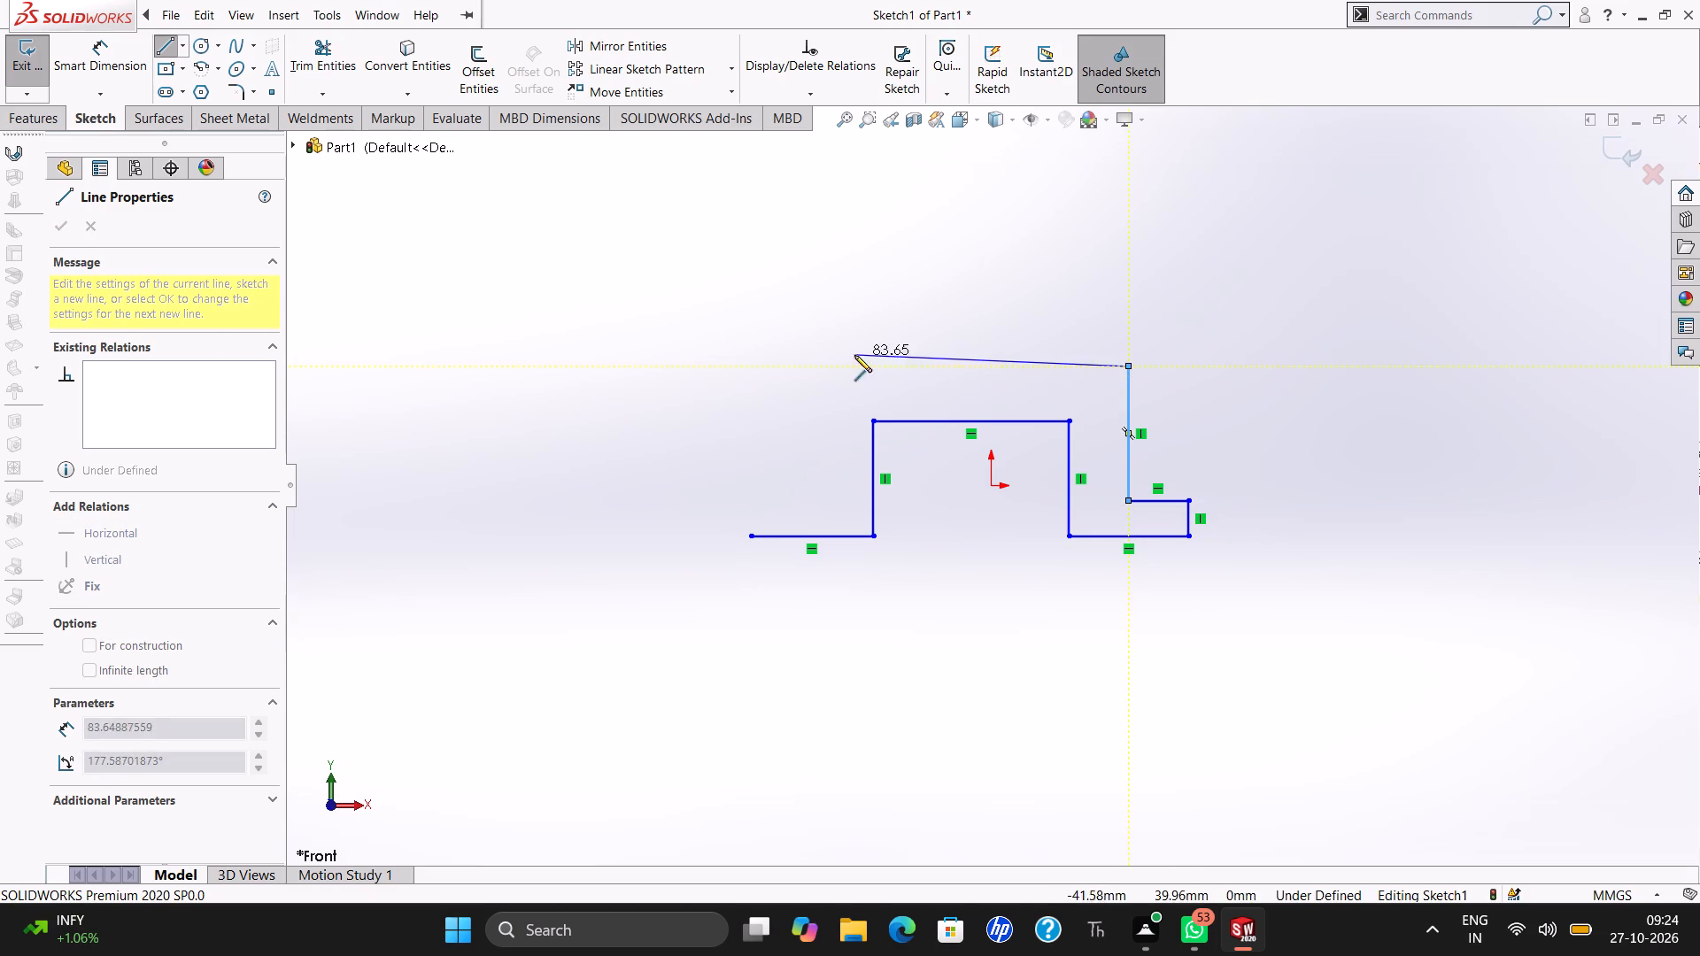
left_click(810, 371)
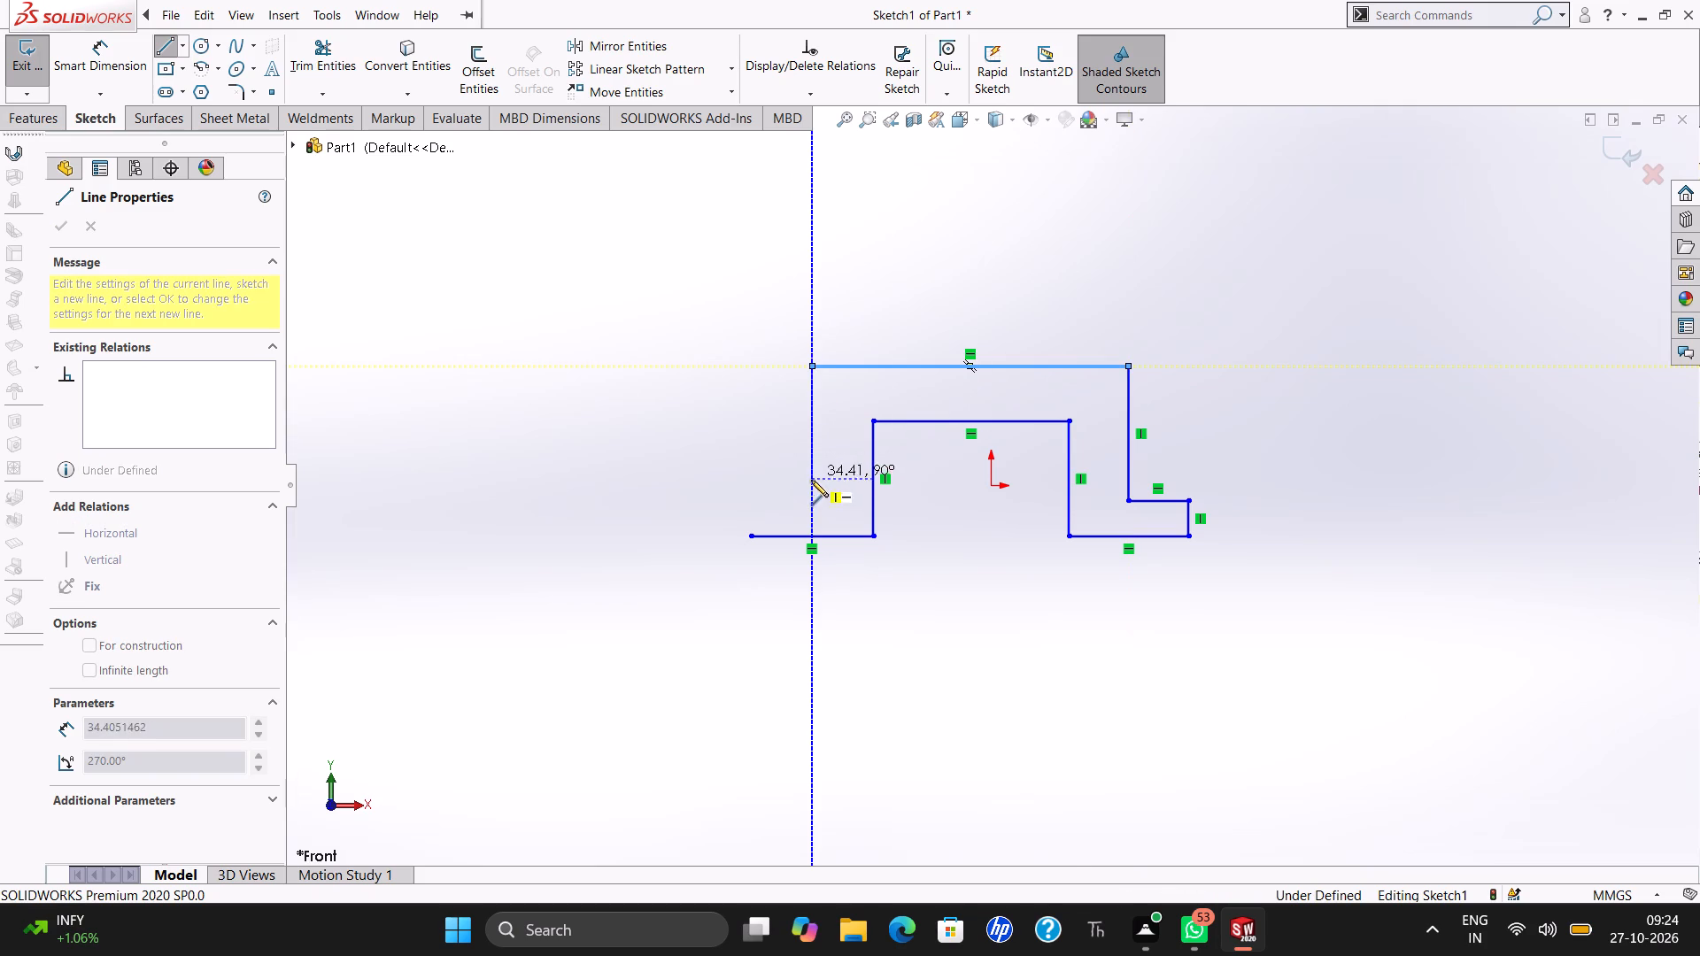
left_click_drag(812, 499, 753, 492)
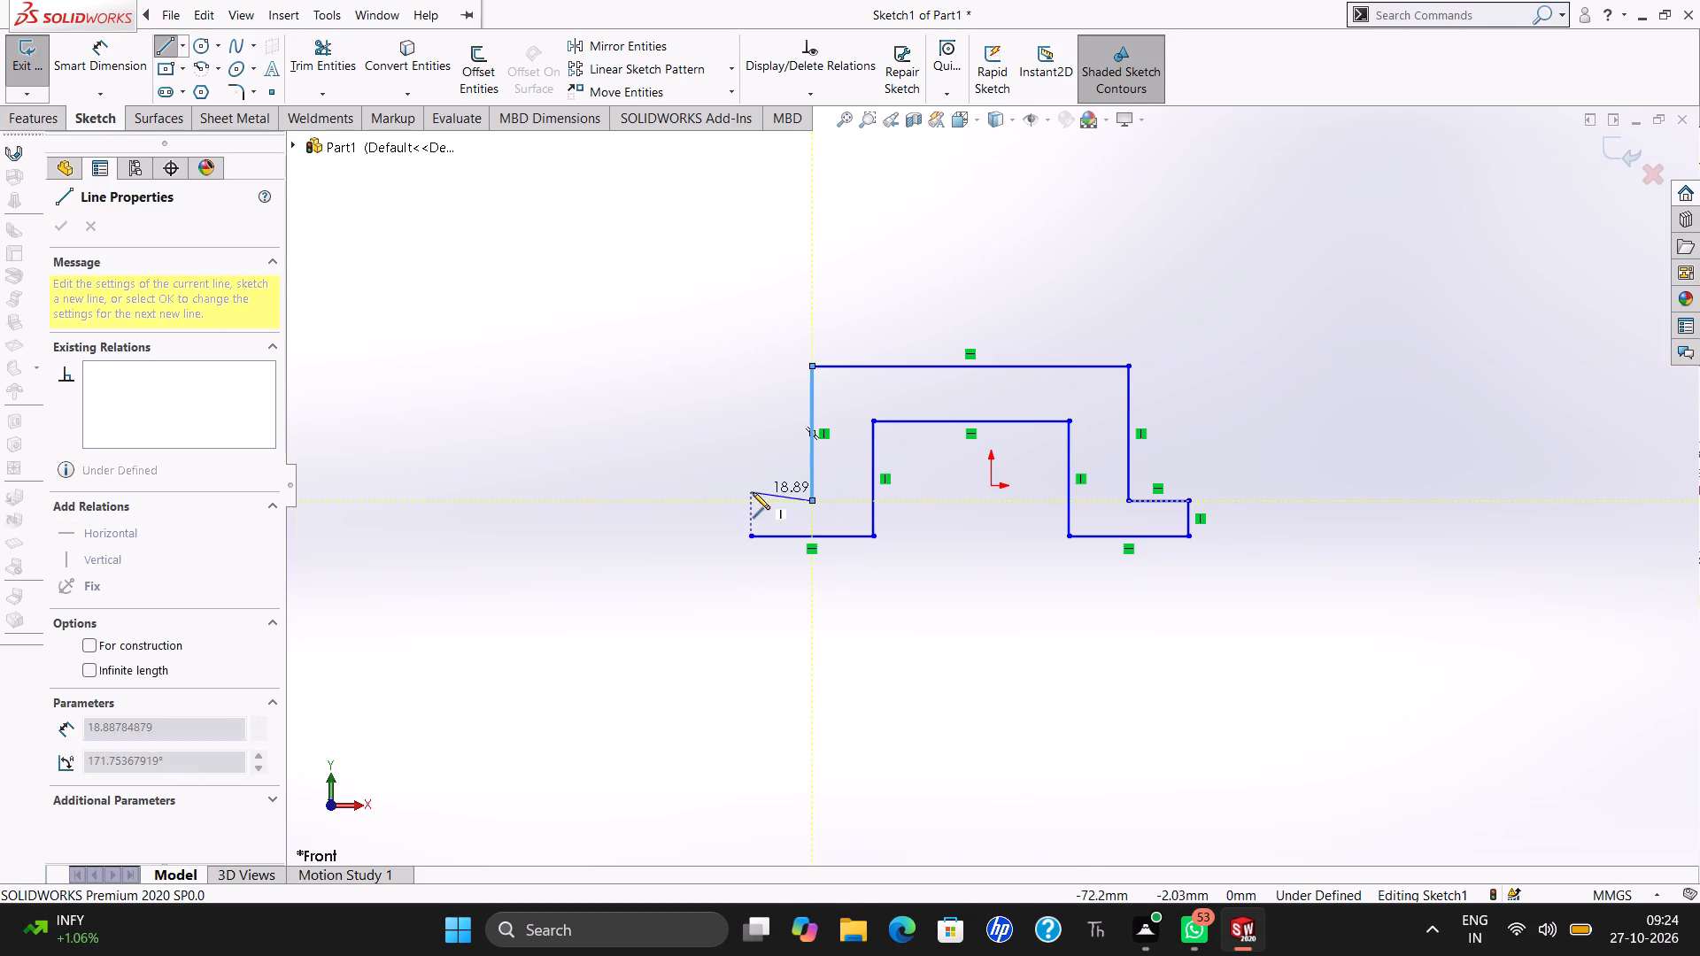
left_click_drag(753, 492, 746, 502)
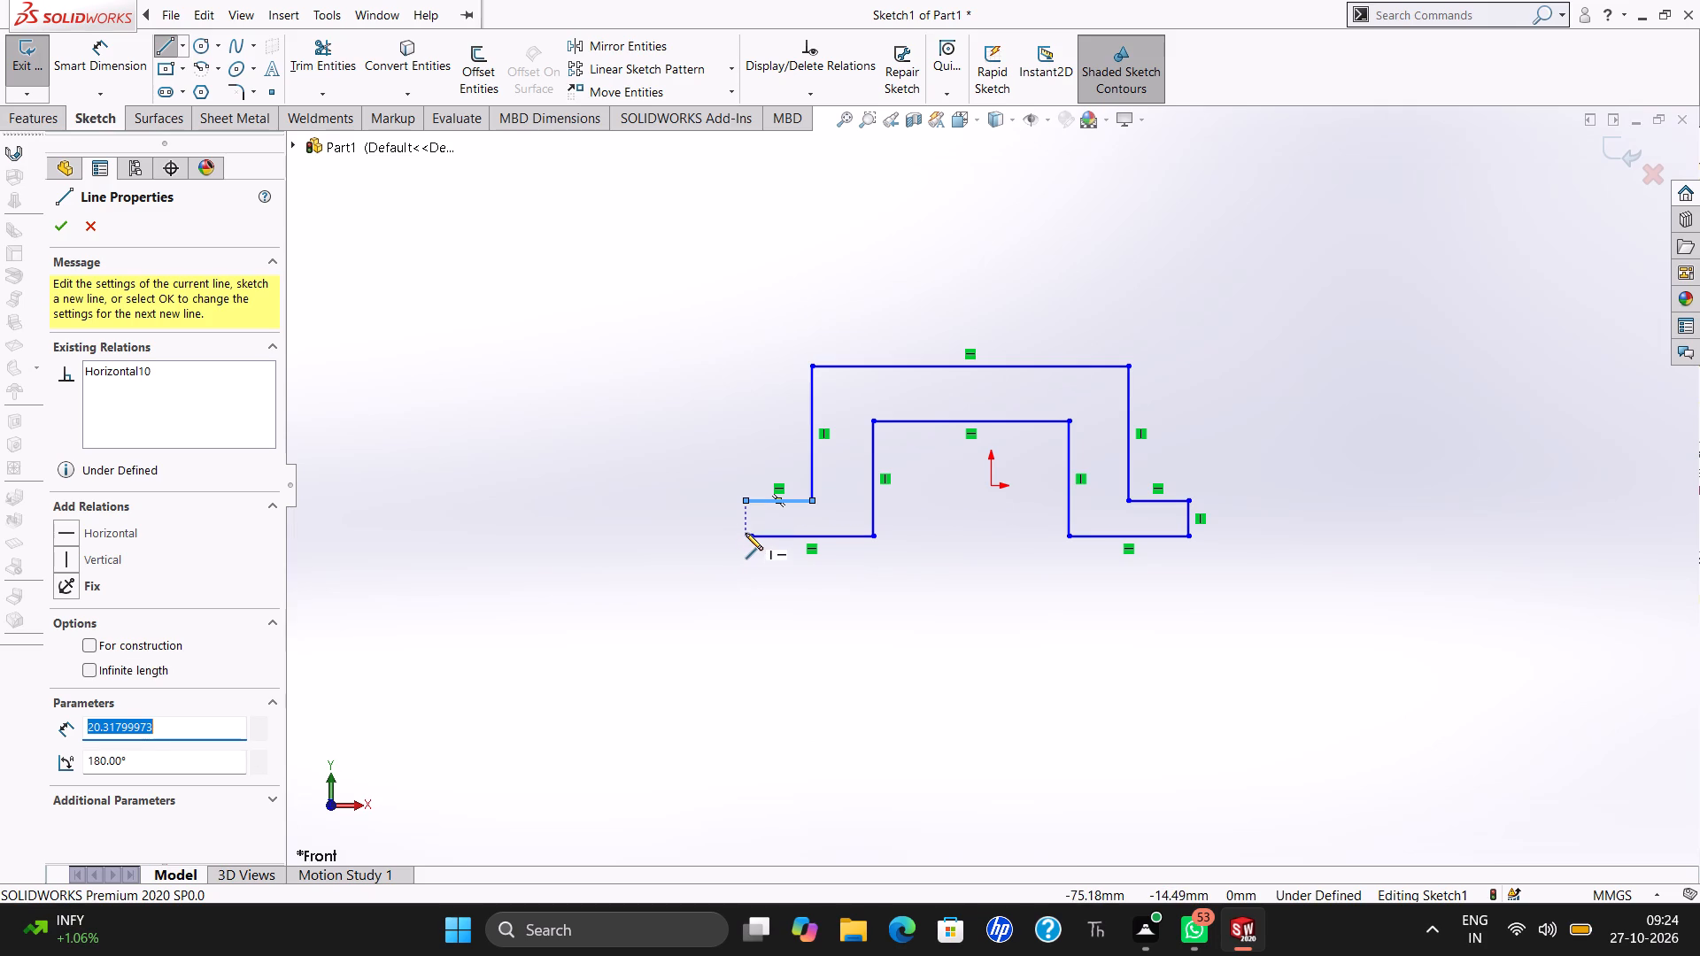
key("Escape")
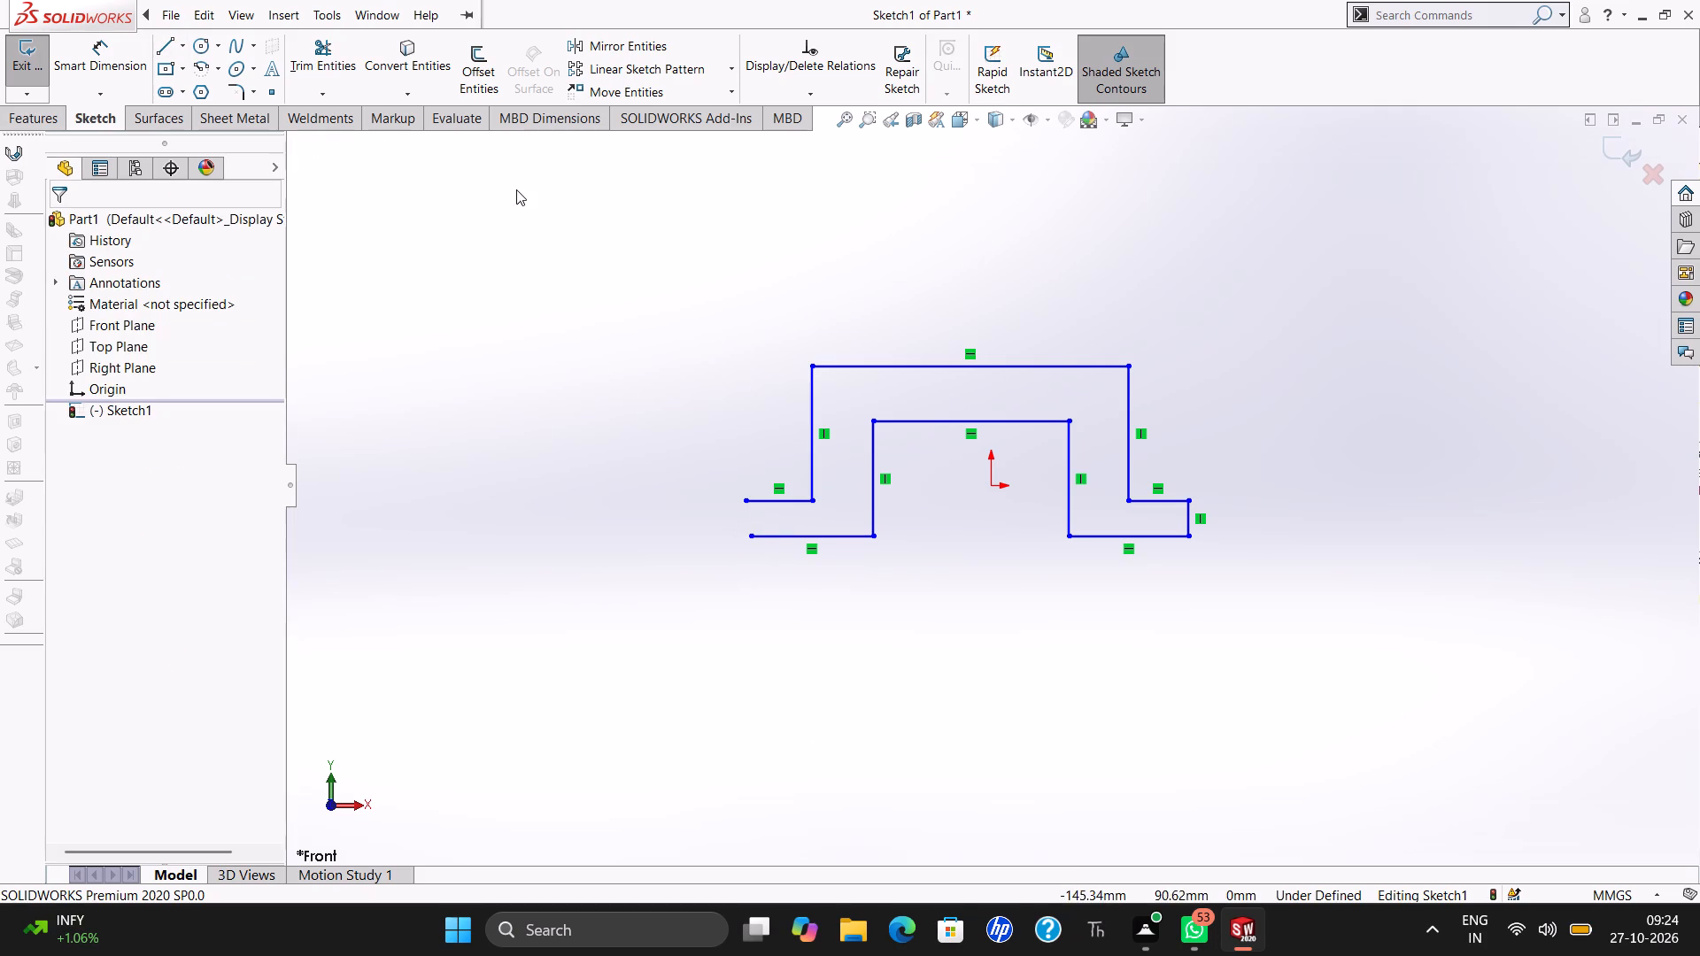
left_click(158, 50)
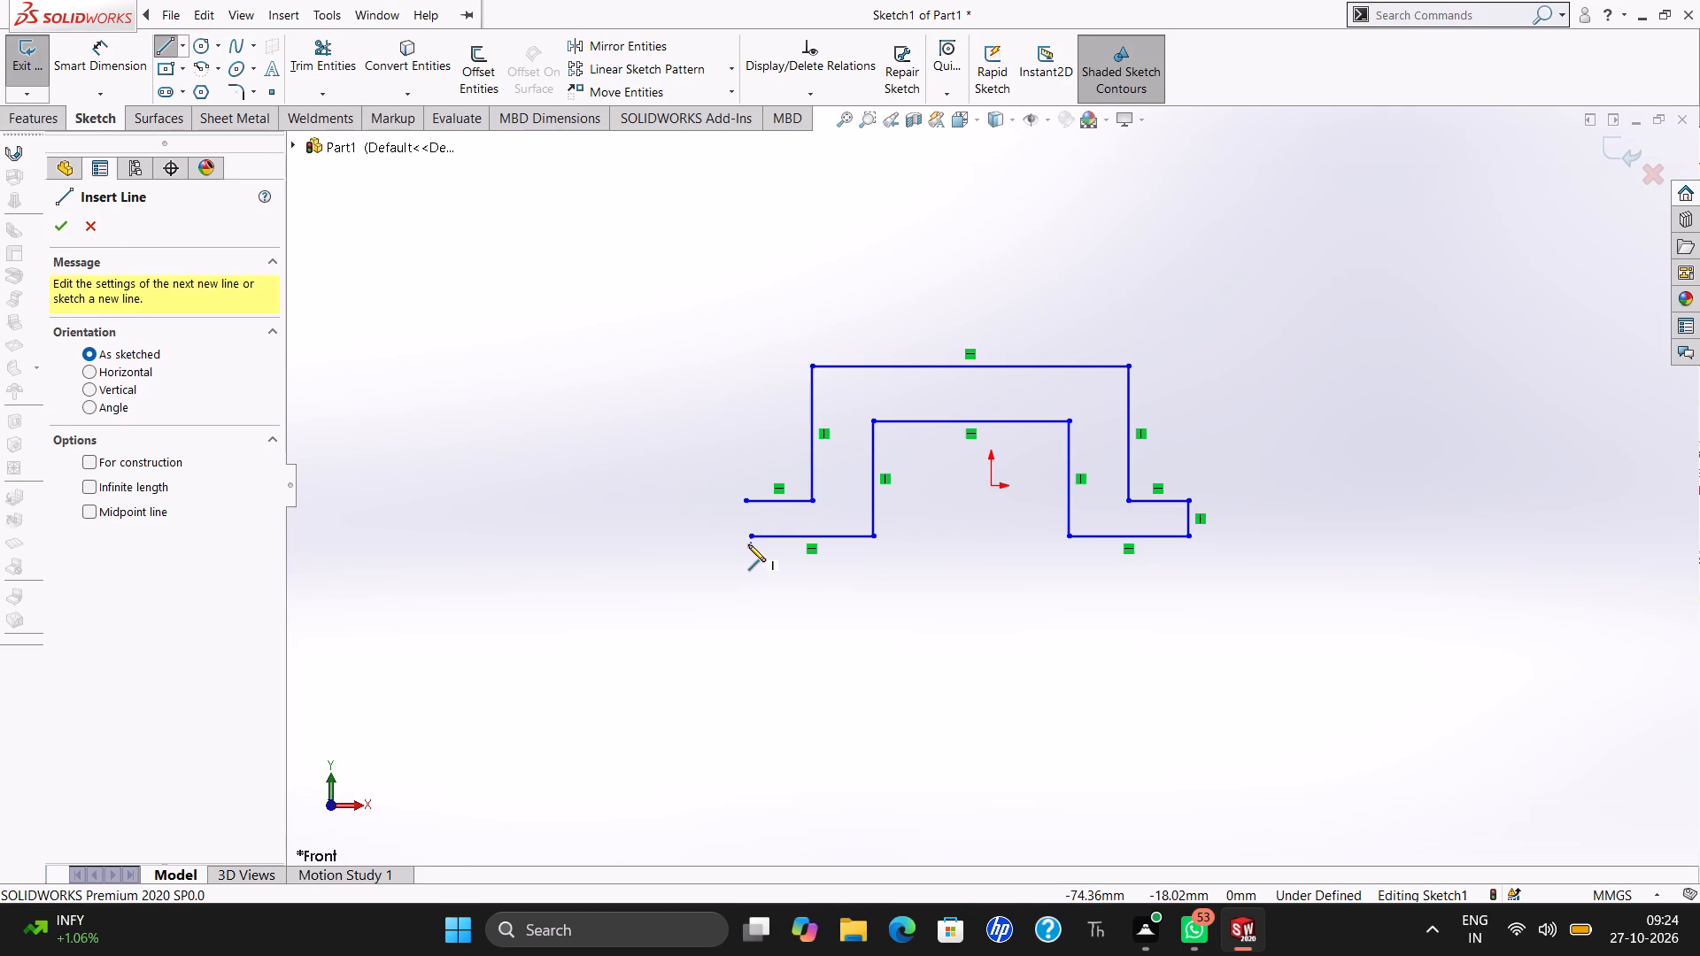
left_click_drag(750, 537, 751, 505)
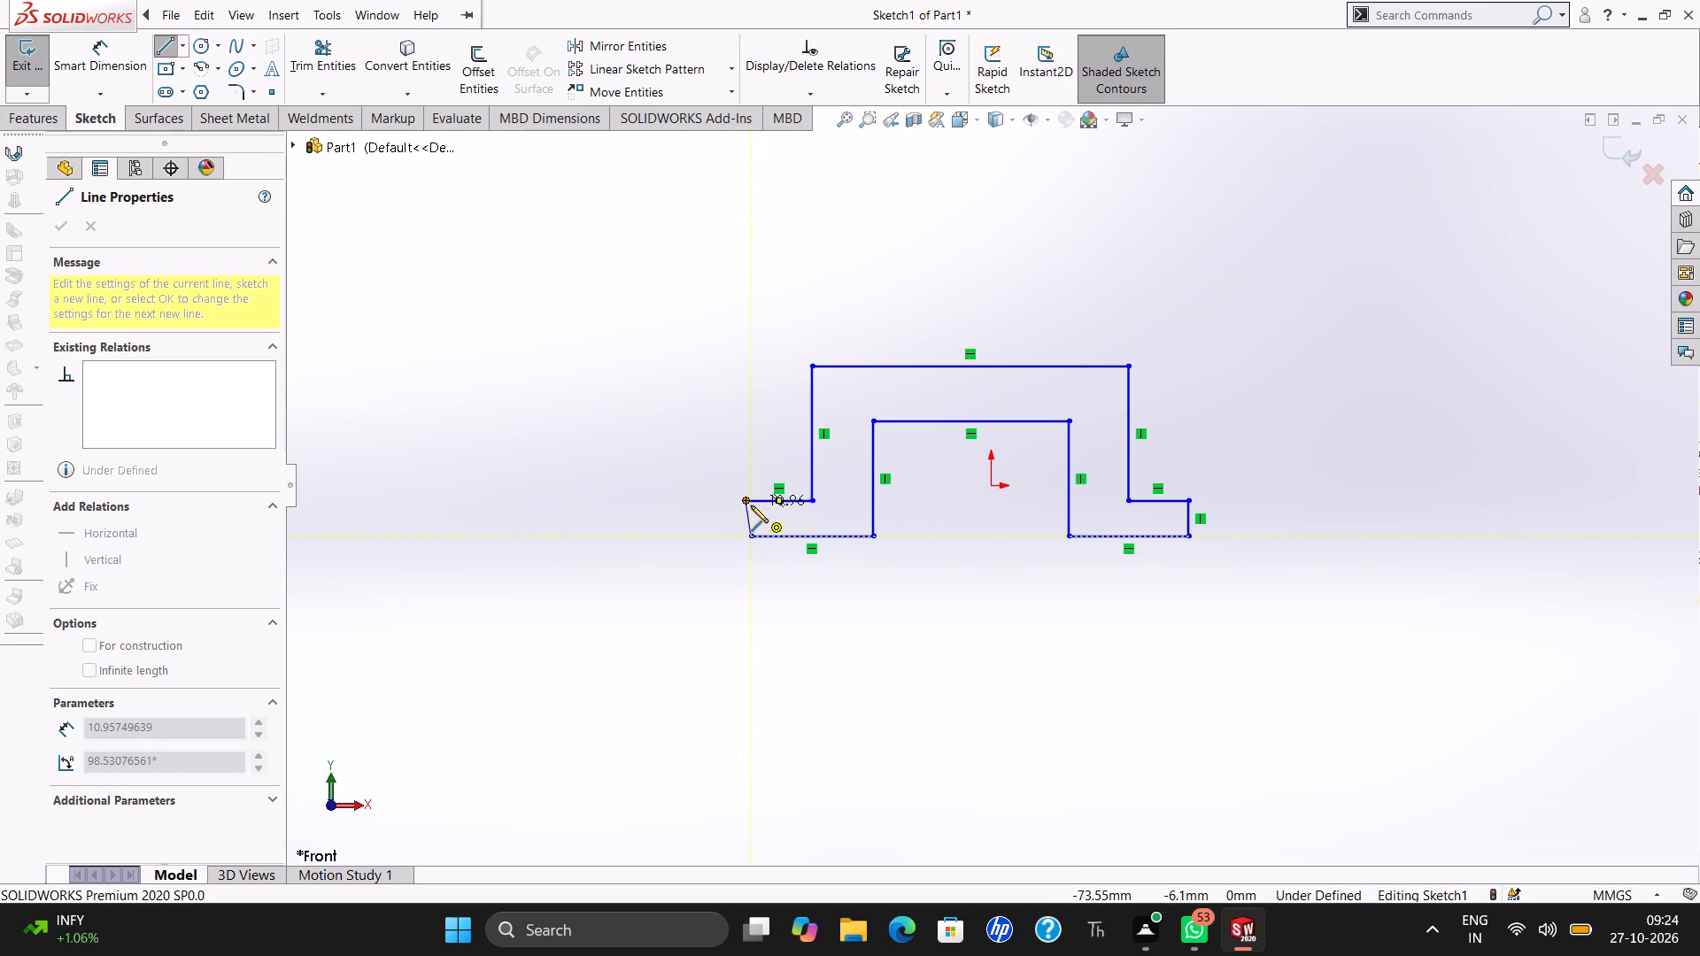
left_click_drag(751, 505, 753, 501)
left_click(753, 501)
key("Escape")
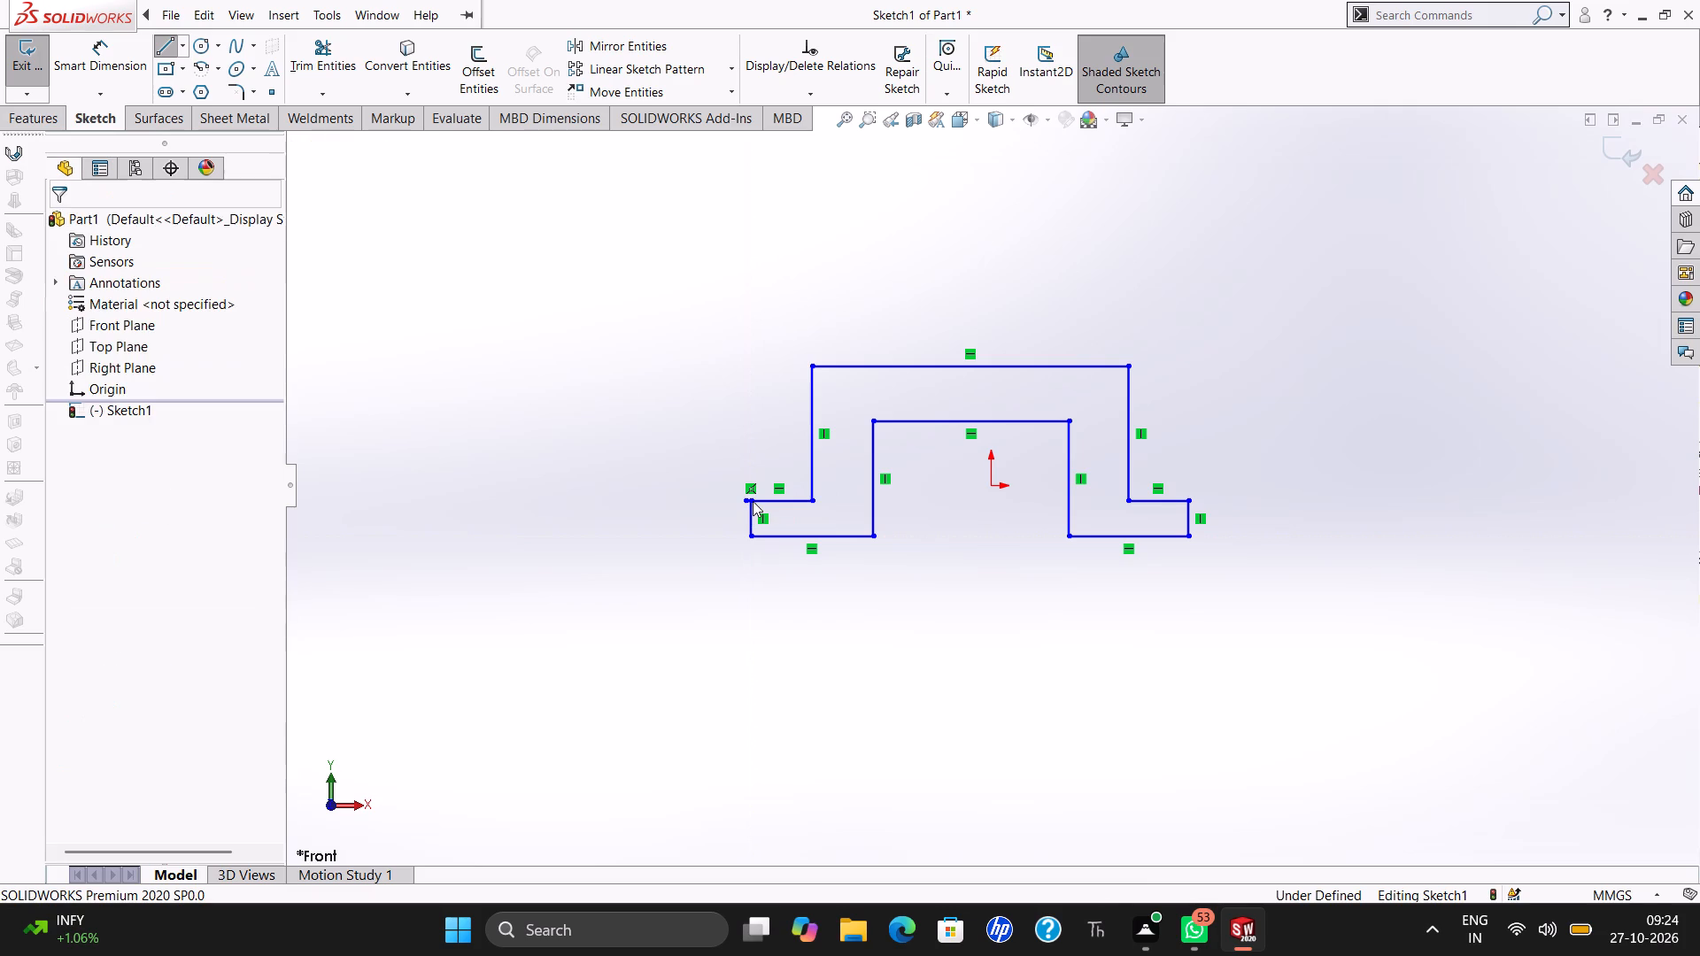
Power-trim the short line end that overhangs the left flange's end line to close the profile.
left_click(316, 57)
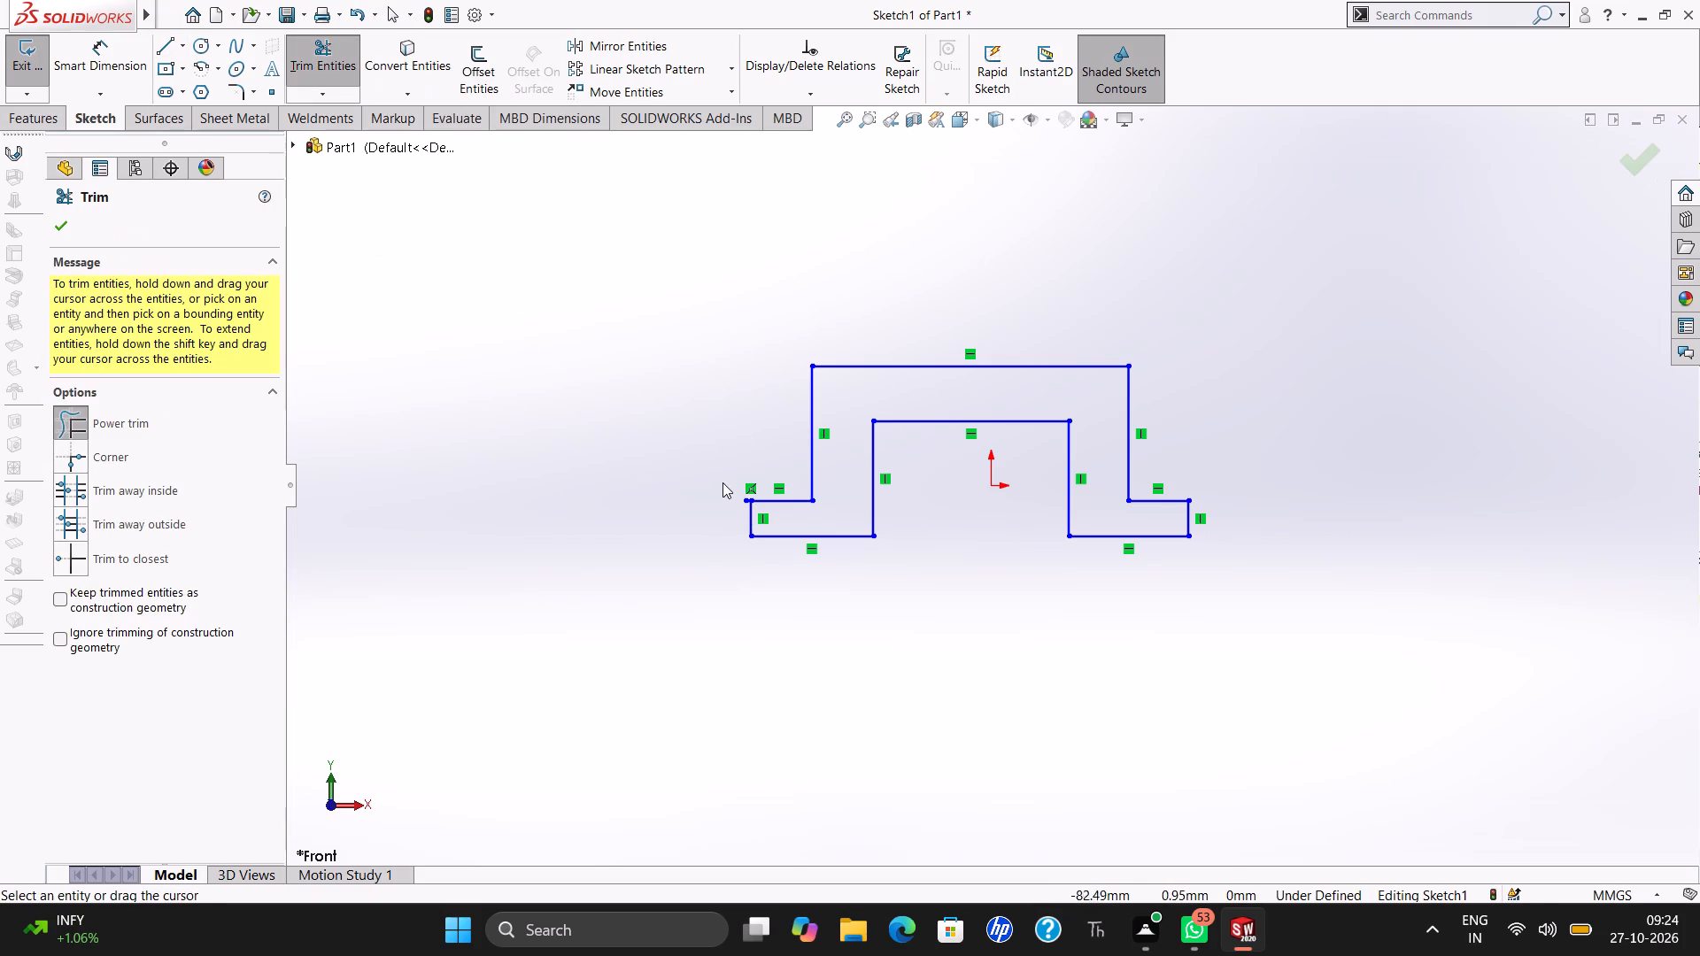
scroll(707, 465, "up", 3, "ctrl")
scroll(707, 465, "down", 4, "ctrl")
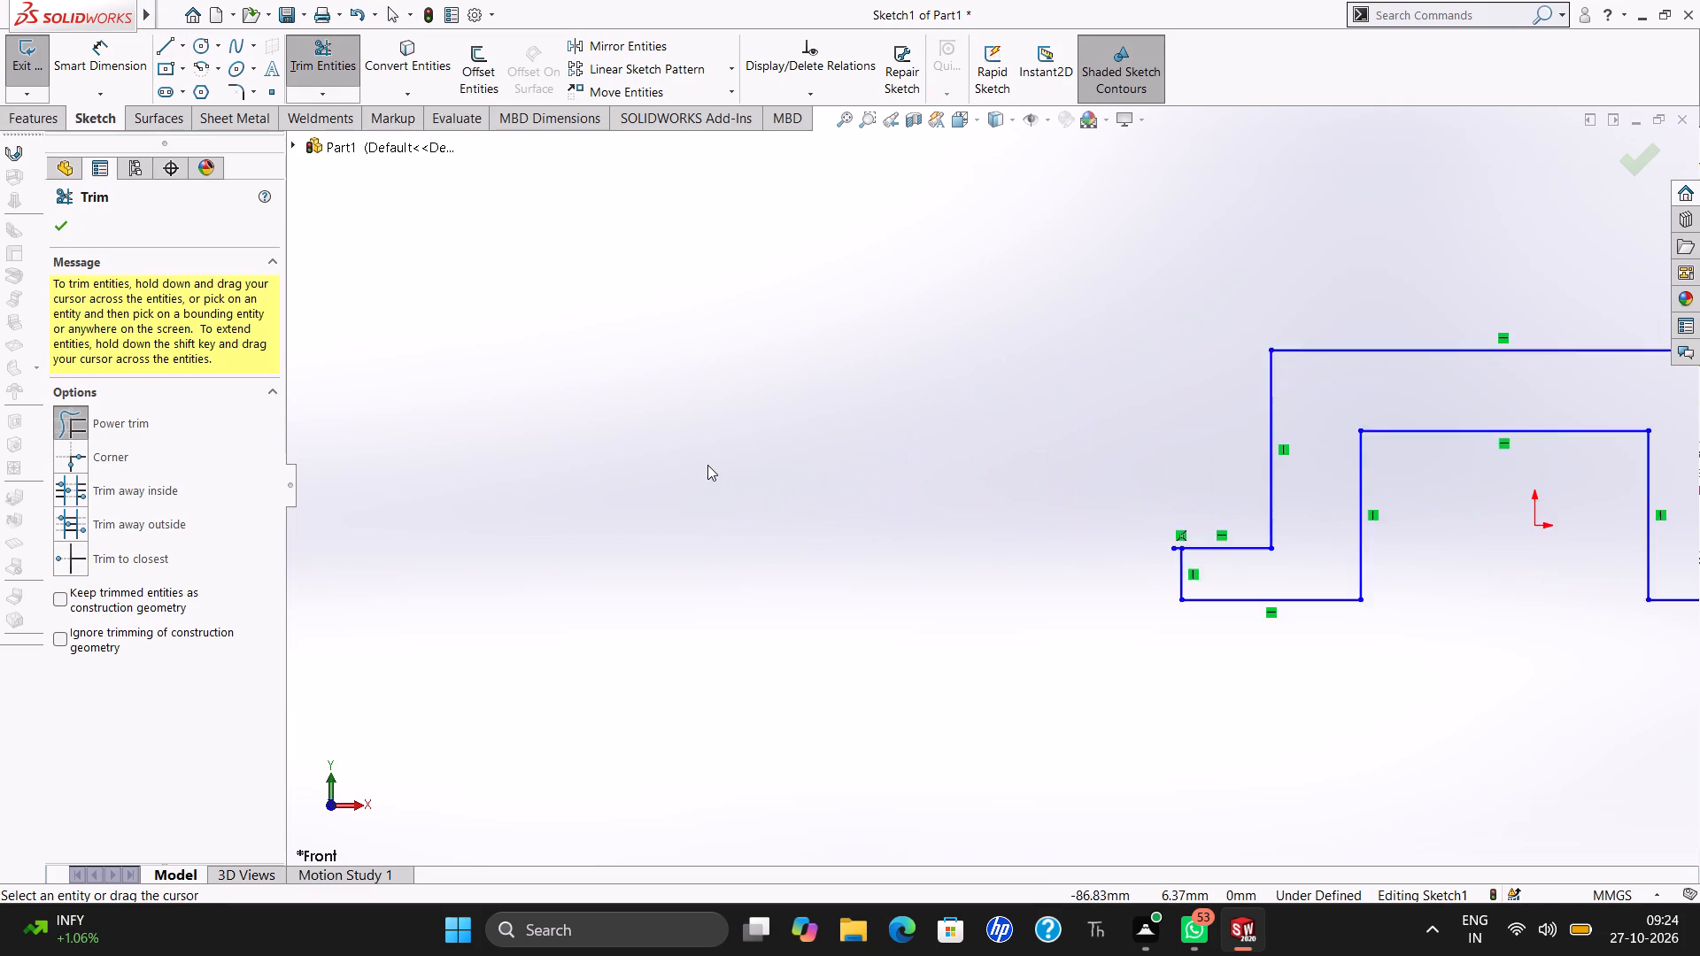
scroll(707, 465, "down", 2, "ctrl")
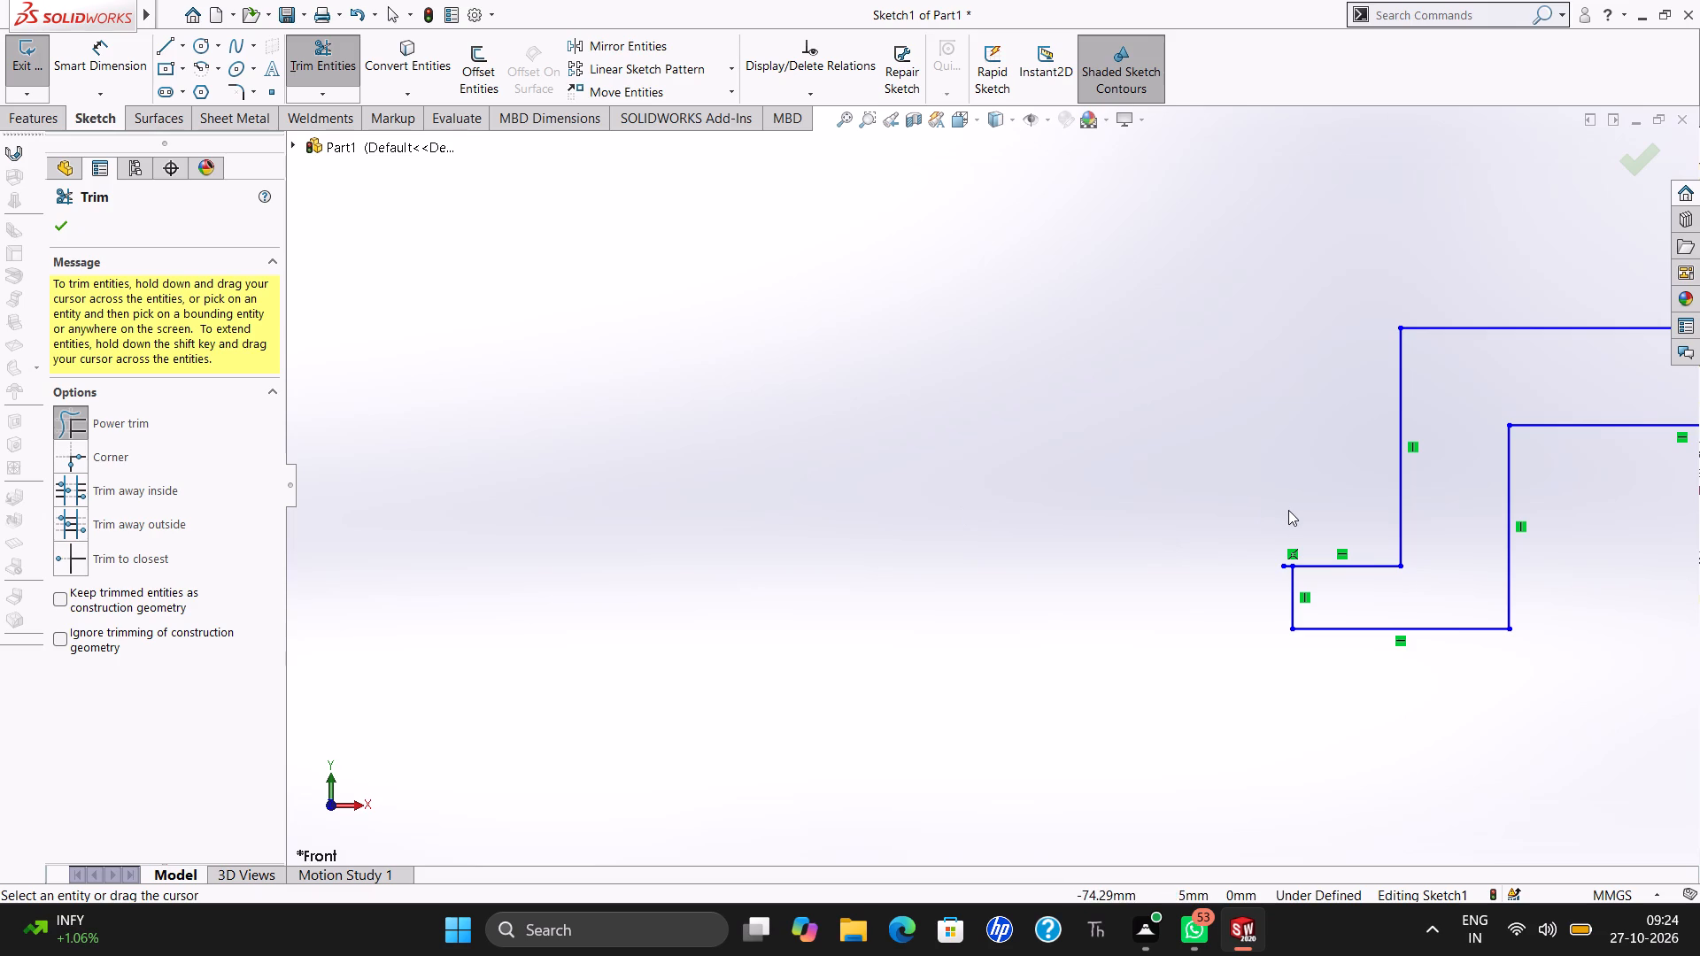
left_click_drag(1288, 510, 1281, 587)
left_click_drag(1284, 587, 1290, 574)
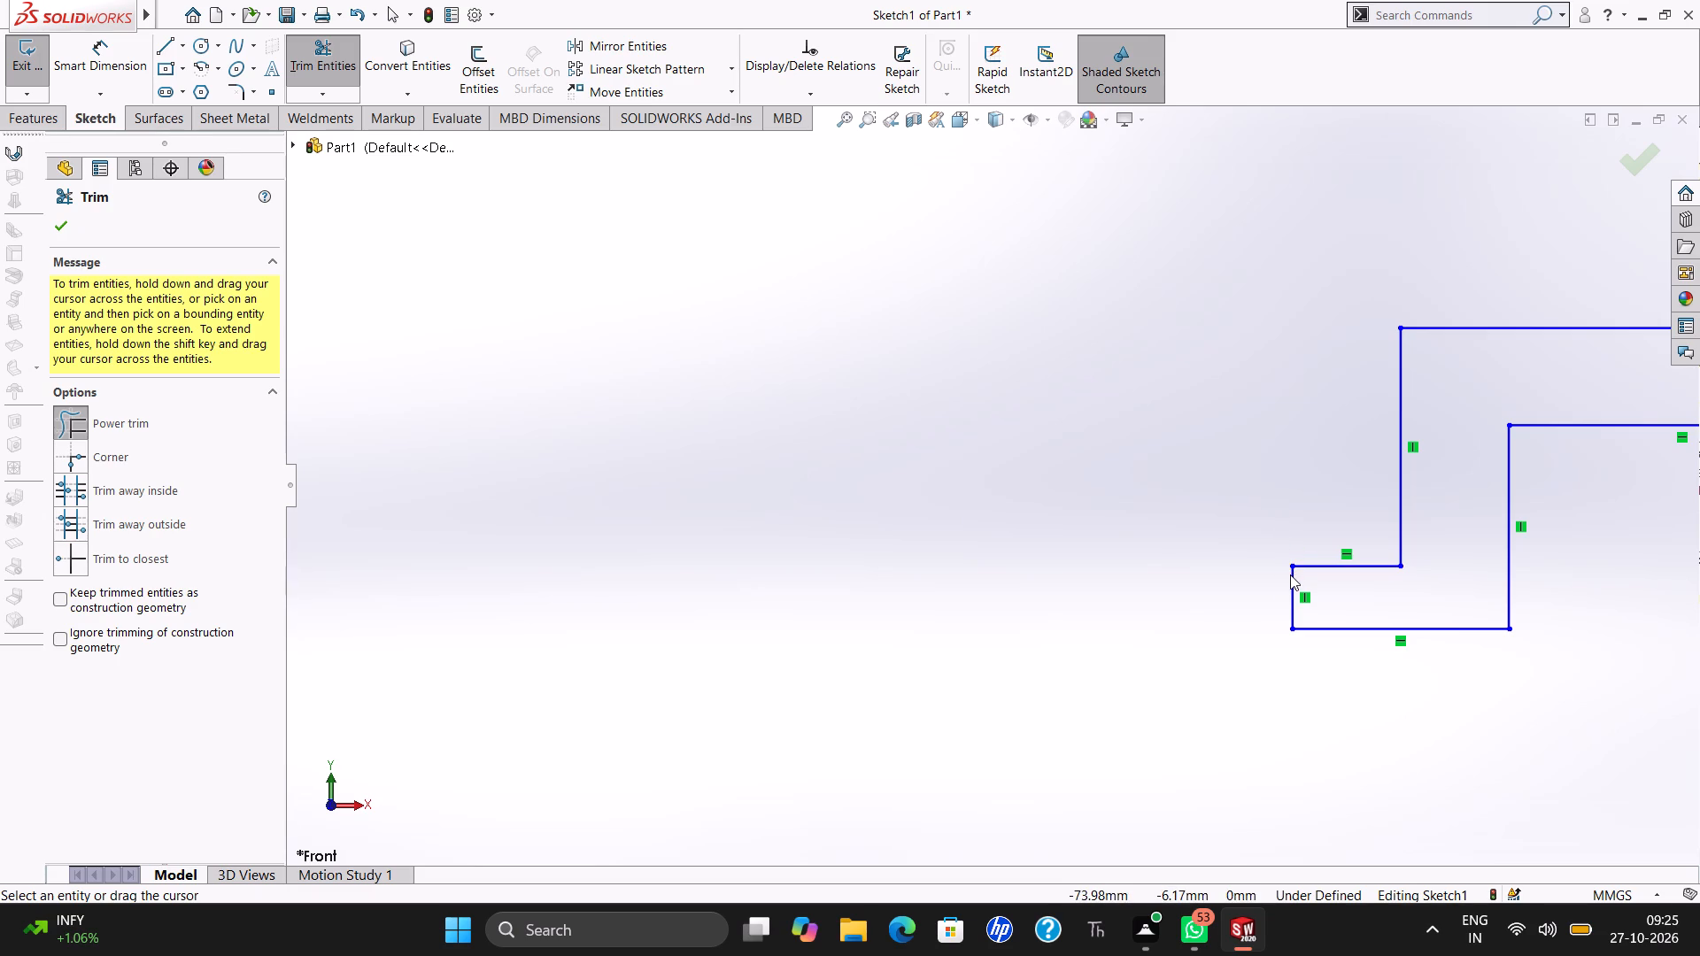
key("ctrl+Left")
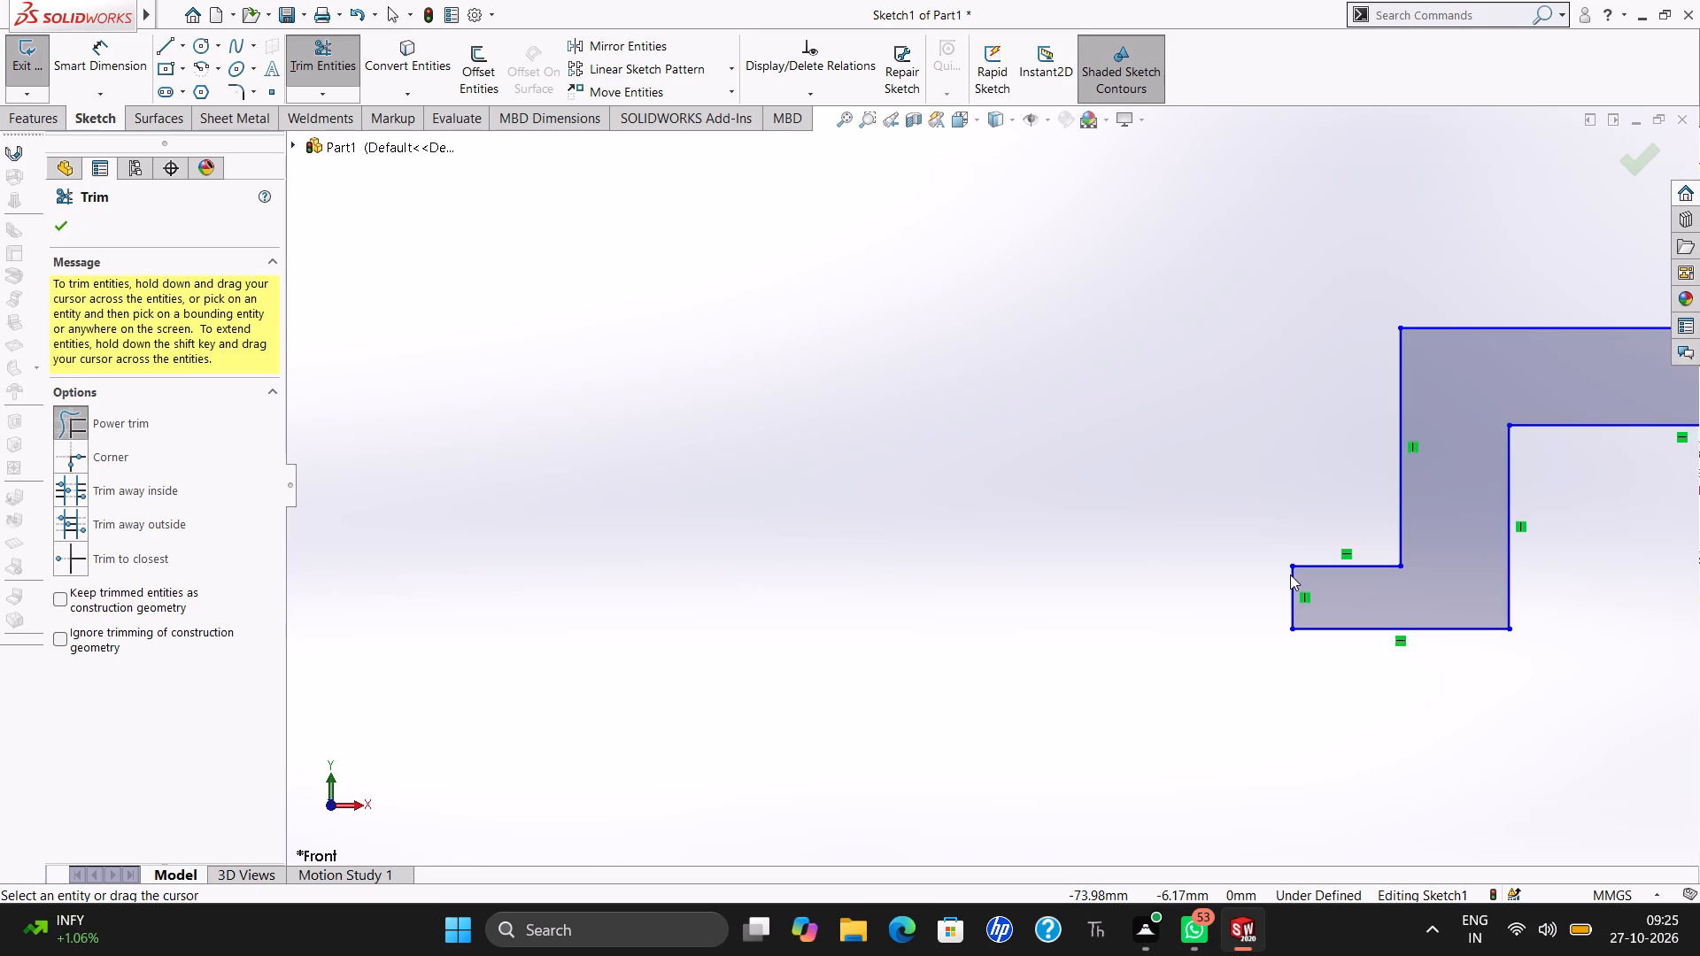
key("ctrl+Left")
key("ctrl+Left")
key("ctrl+Left")
key("ctrl+Left")
key("ctrl+Left")
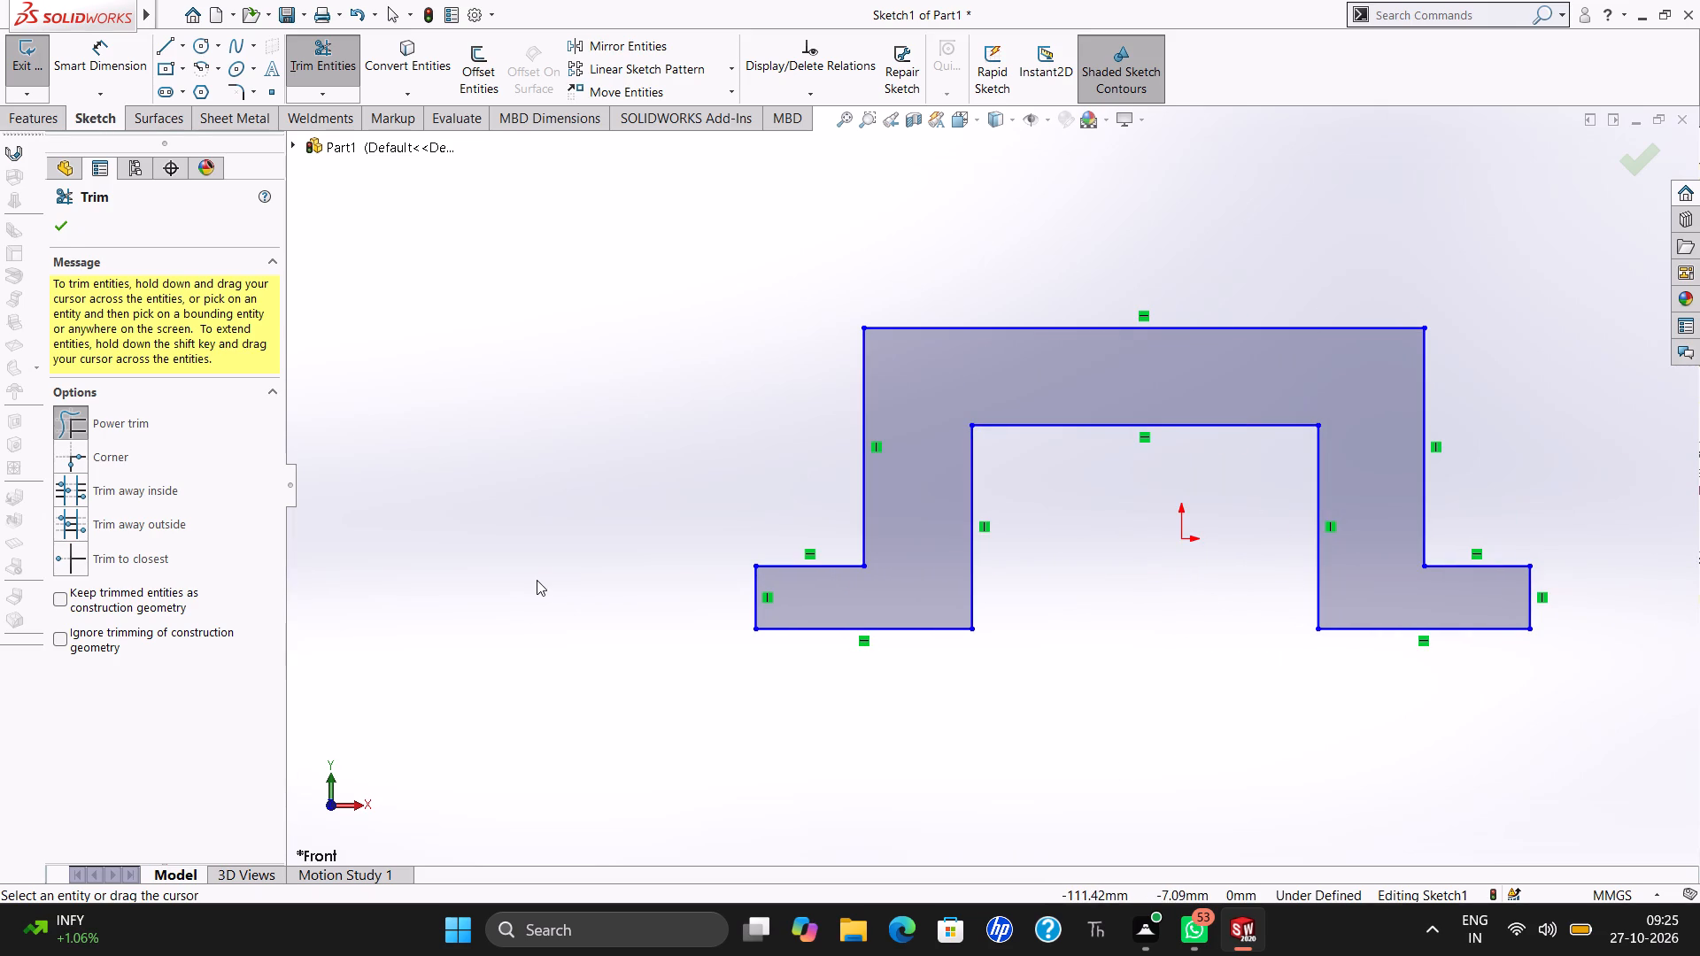
left_click(66, 236)
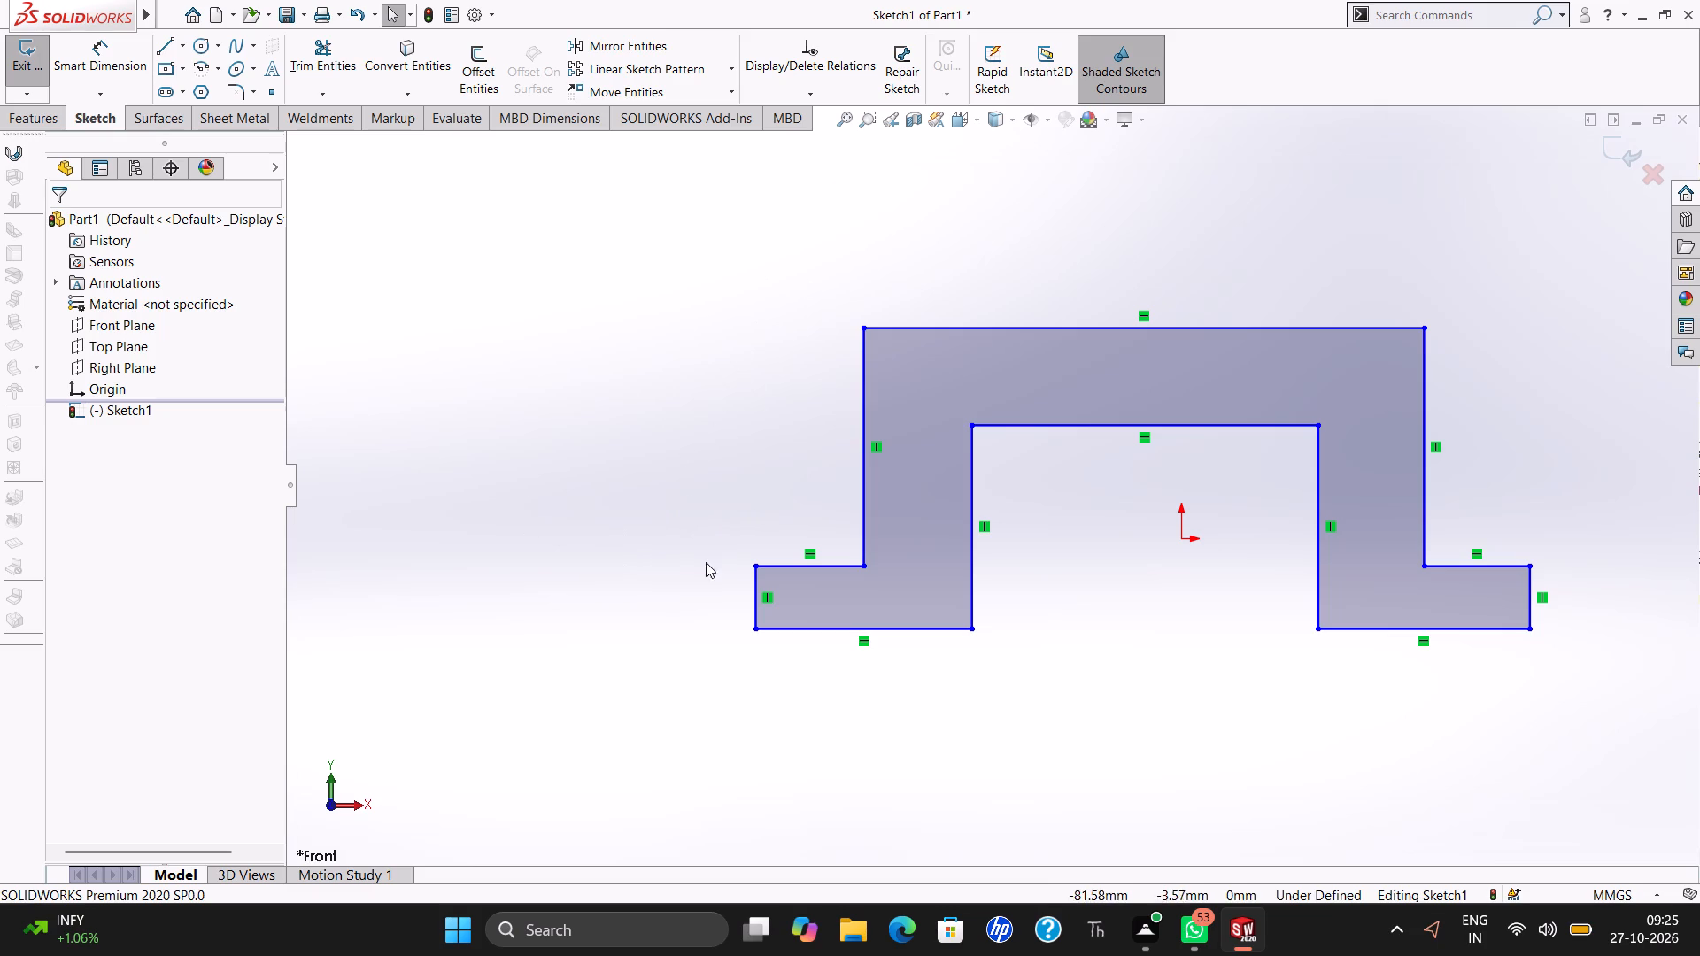
Dimension the left flange's bottom edge to 40 mm.
left_click(94, 63)
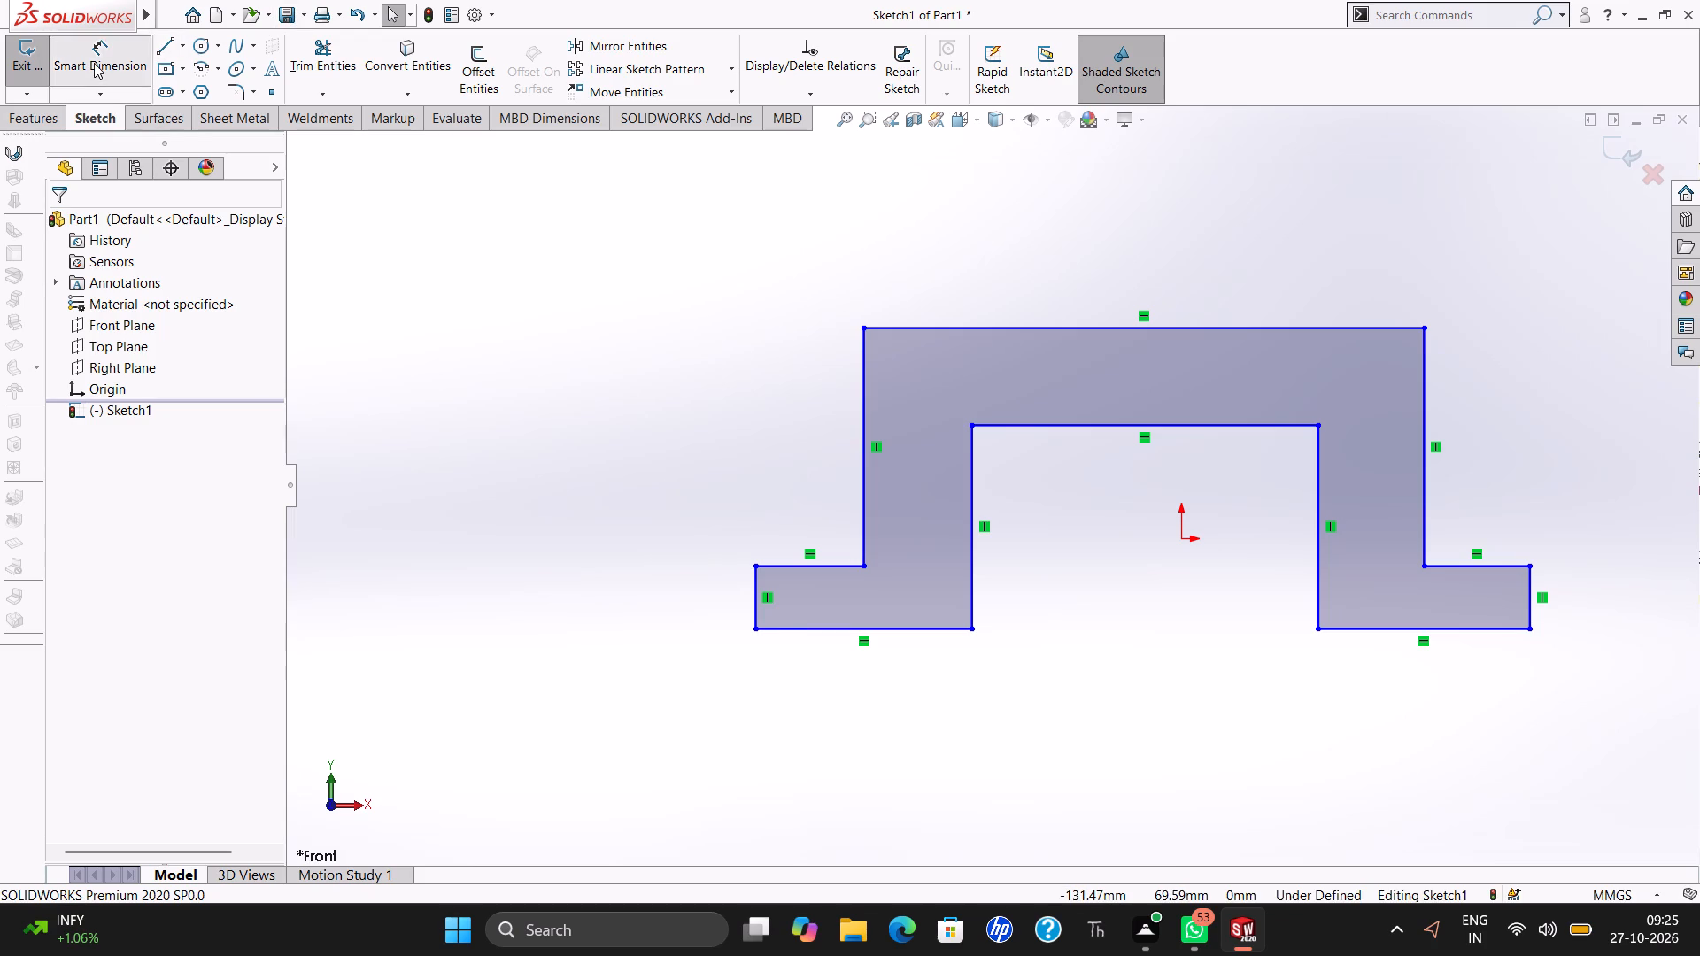
left_click_drag(797, 630, 839, 690)
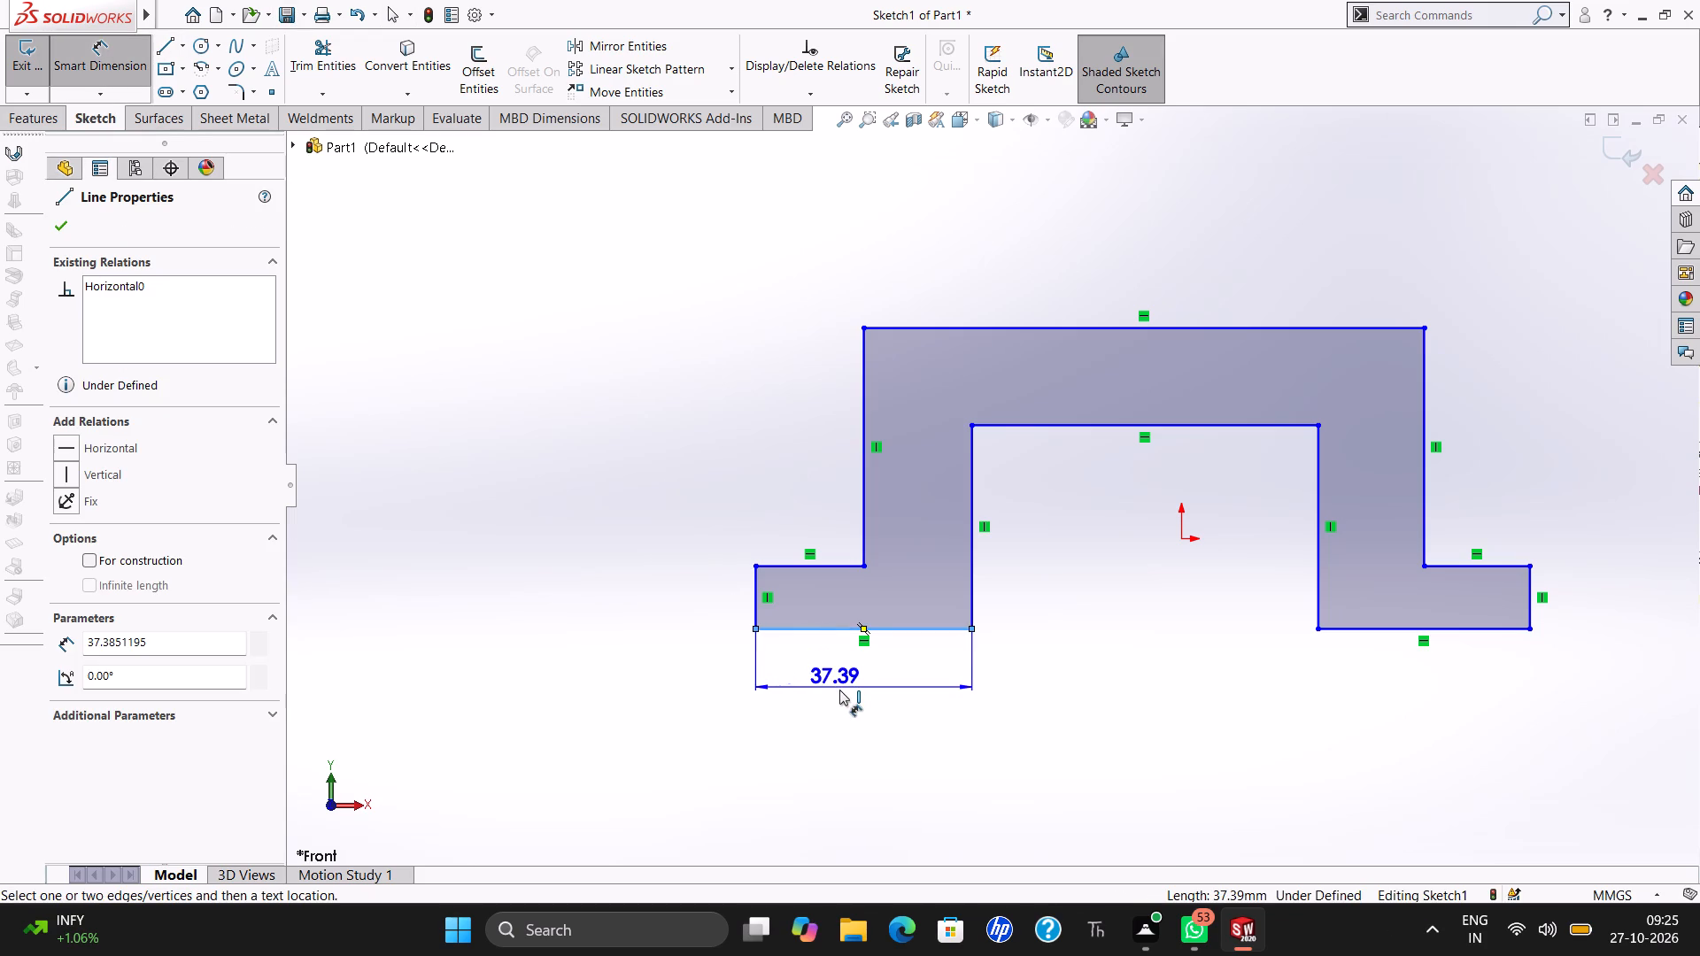
left_click_drag(839, 690, 844, 691)
left_click(844, 691)
type("40")
key("Return")
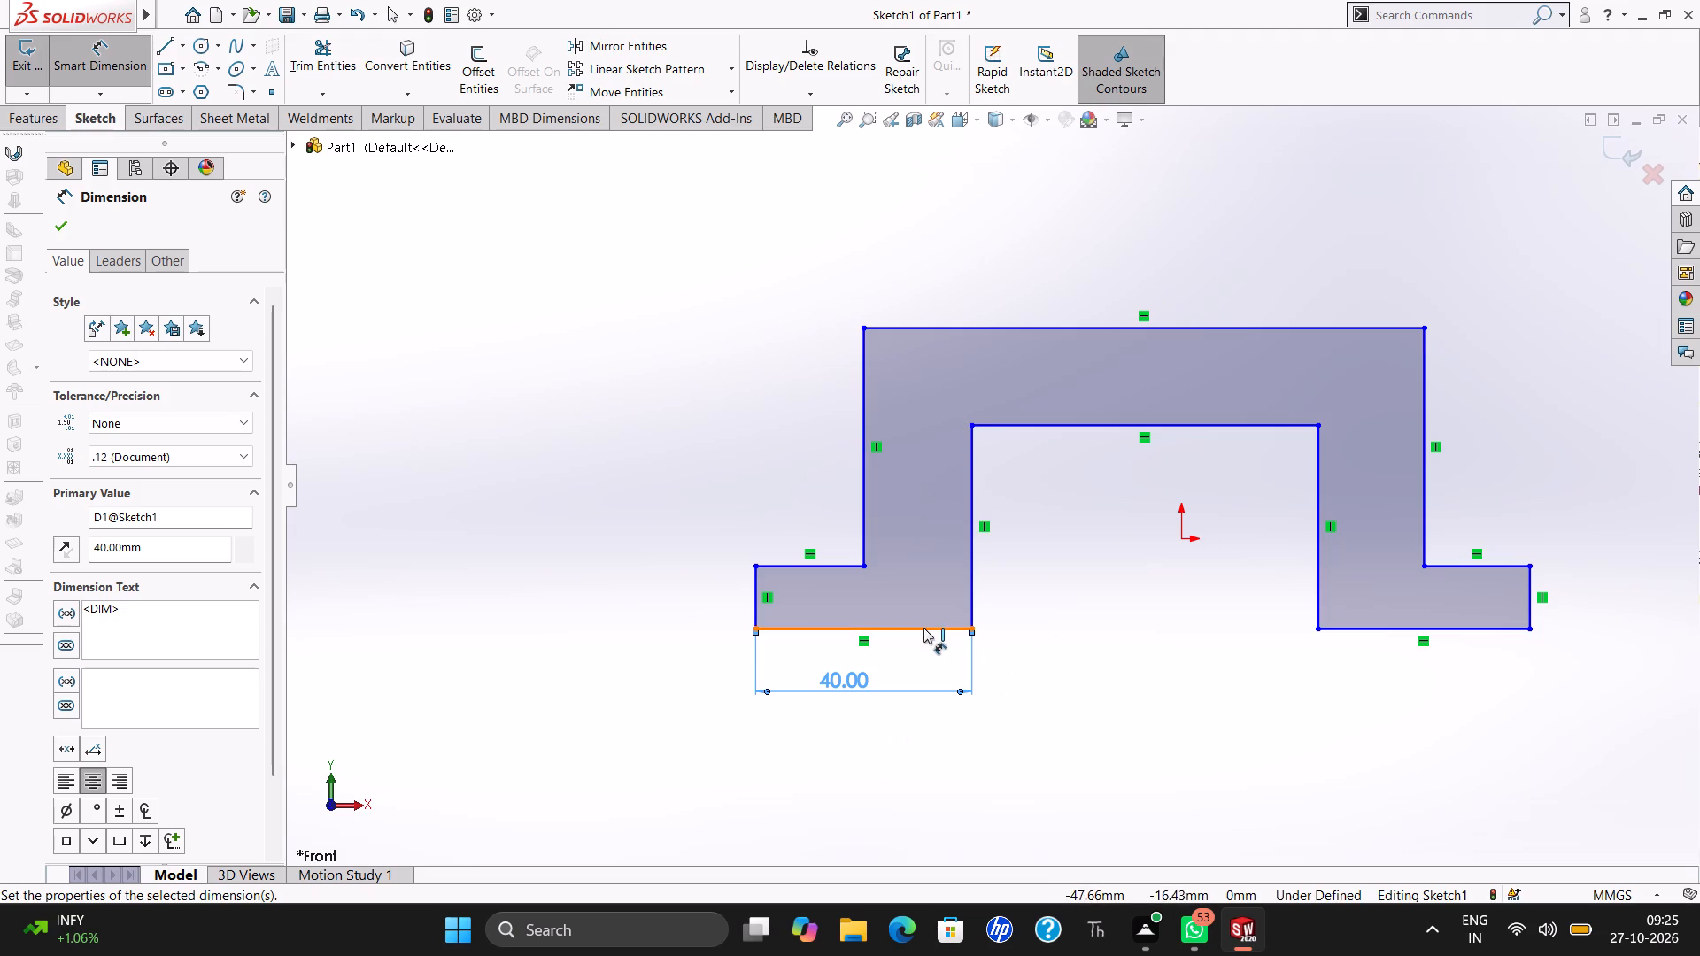
Dimension the opening width between the two inner vertical lines to 70 mm.
left_click(971, 612)
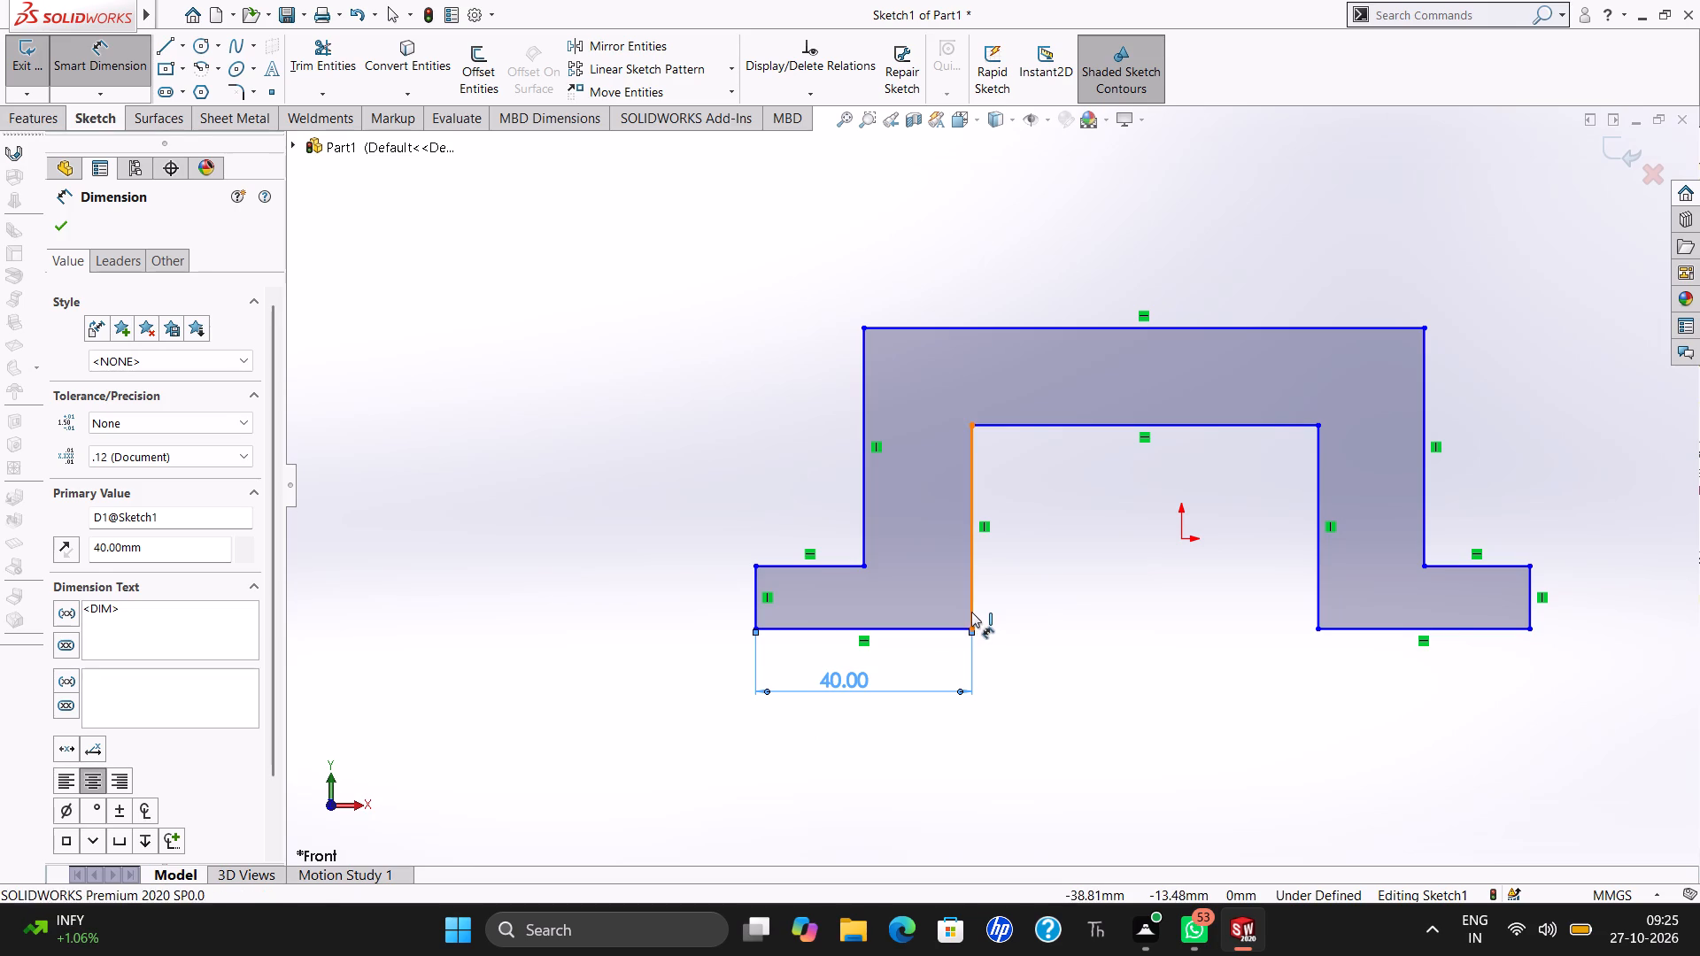
left_click(1317, 590)
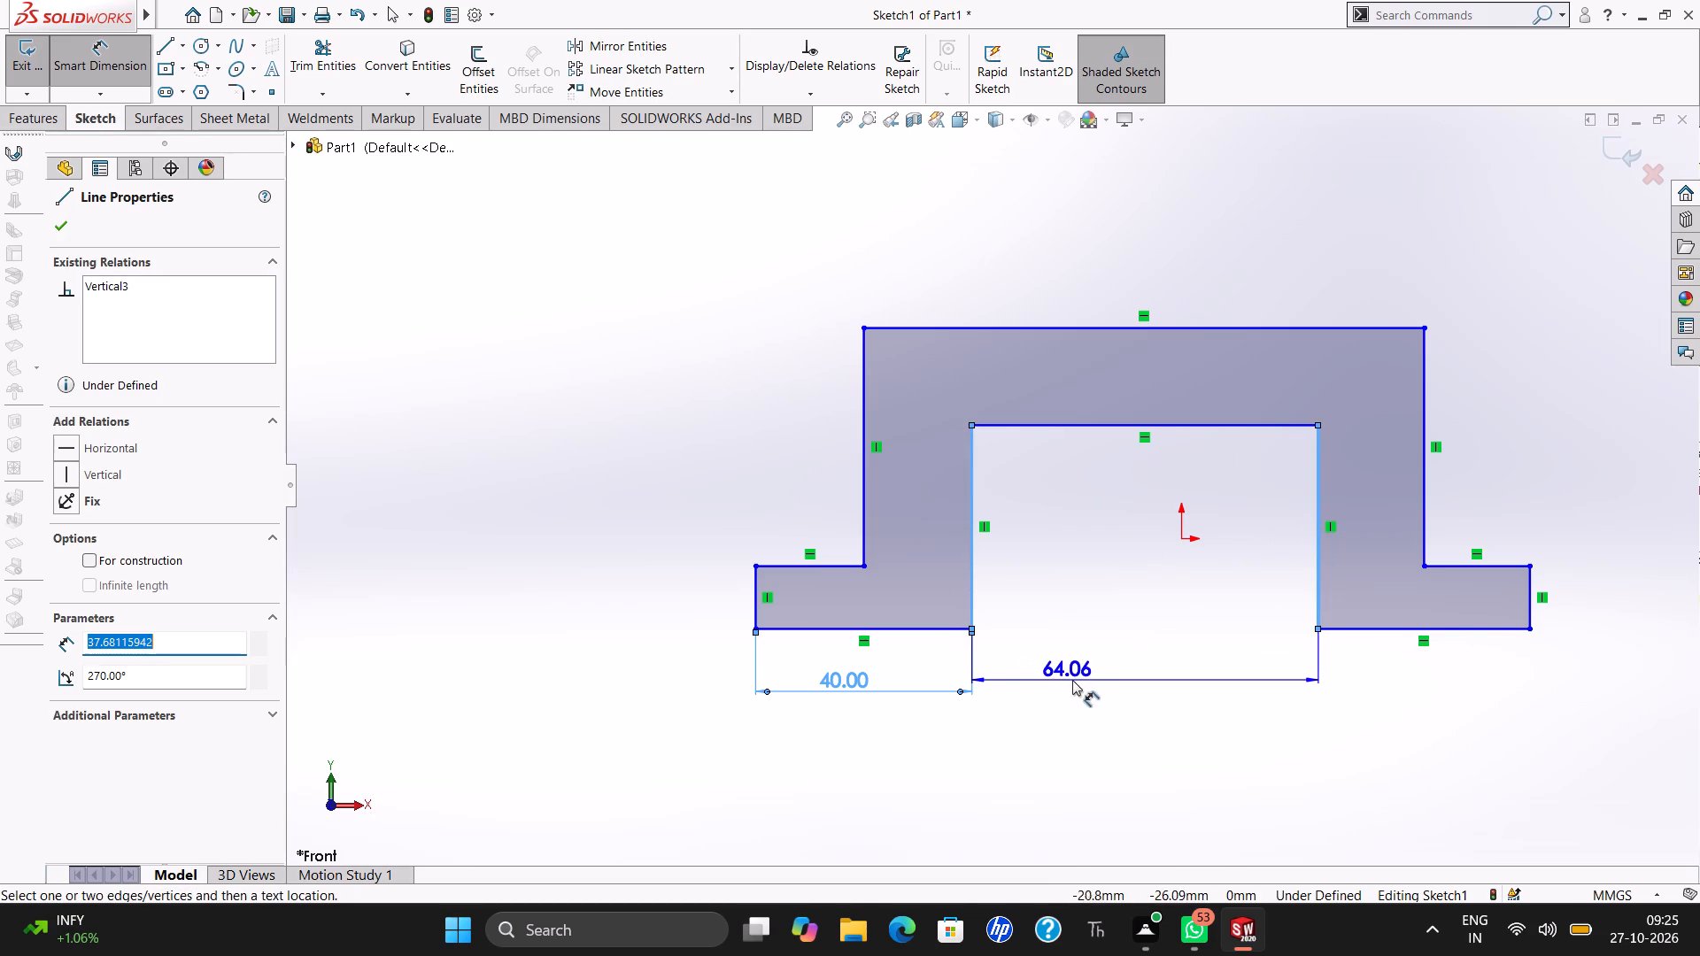
left_click(1109, 689)
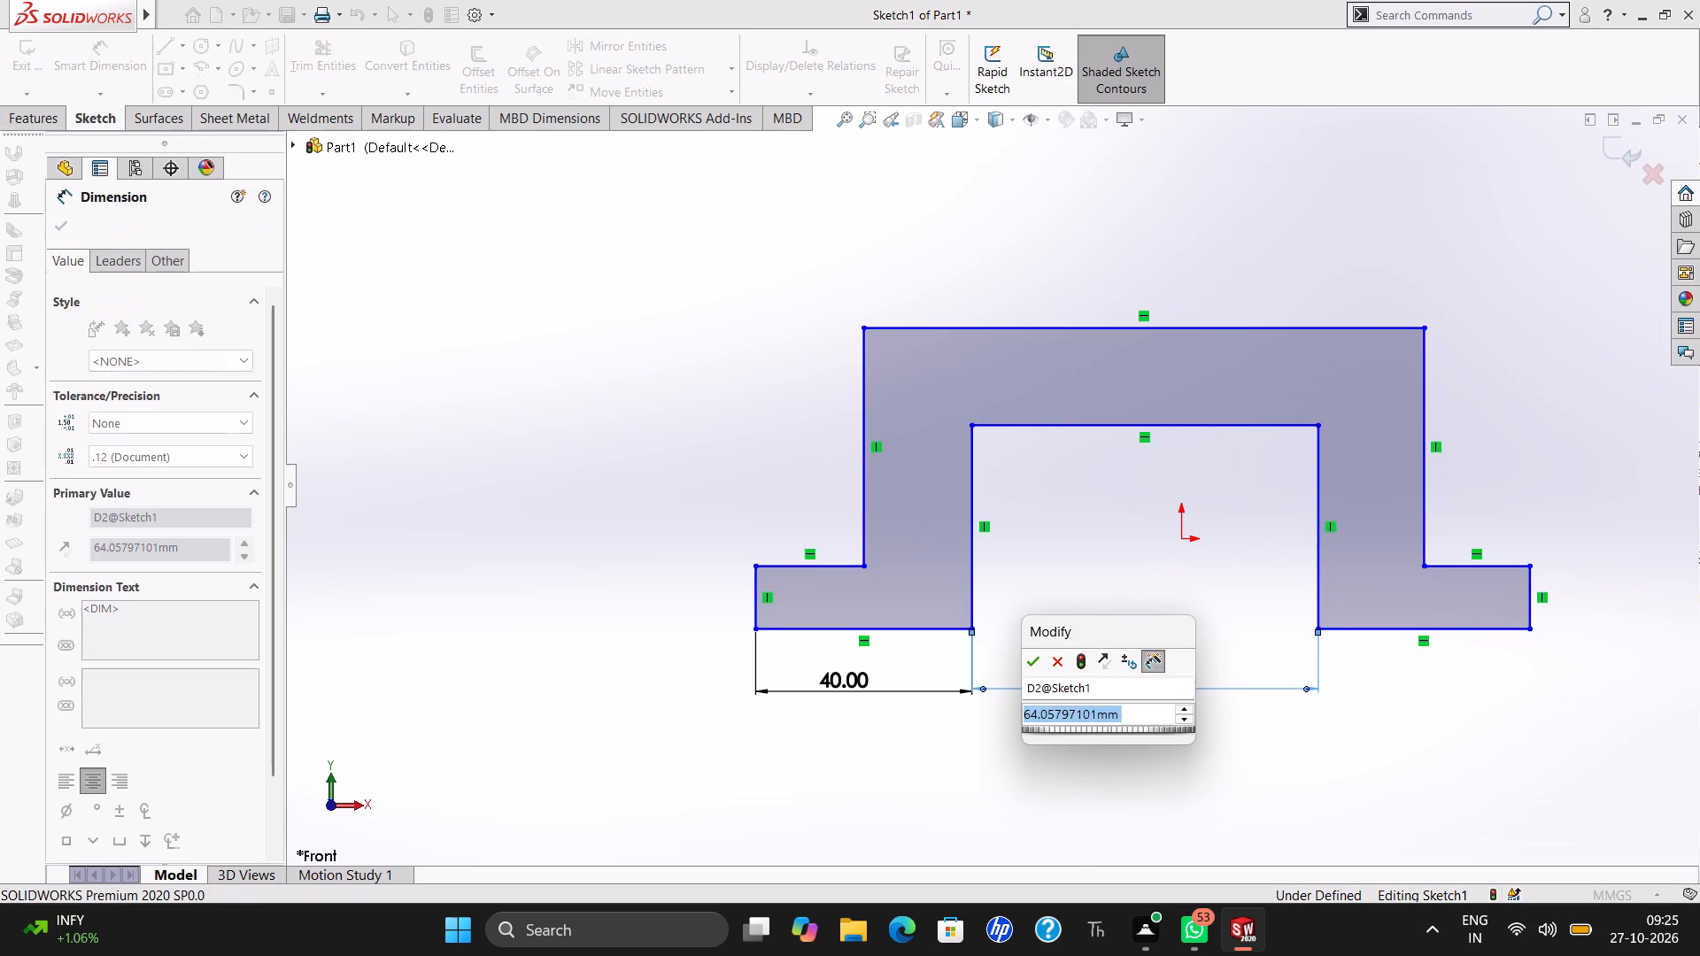
type("70")
key("Return")
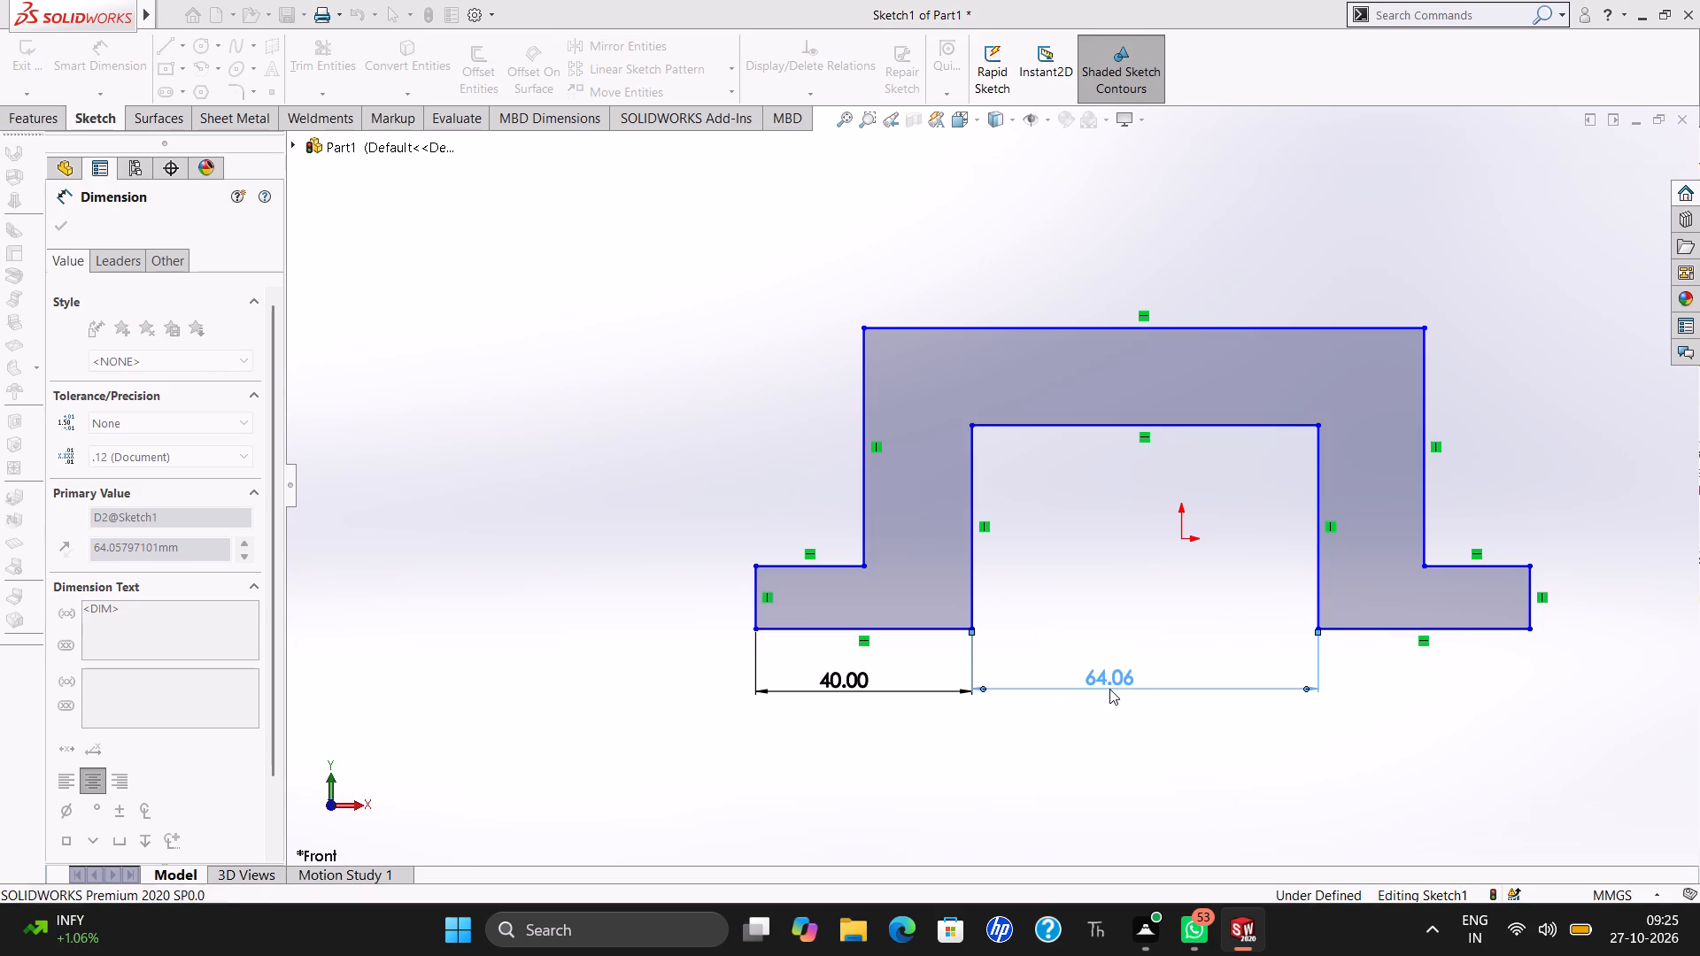
Dimension the right flange's bottom edge to 40 mm.
left_click_drag(1413, 629, 1418, 690)
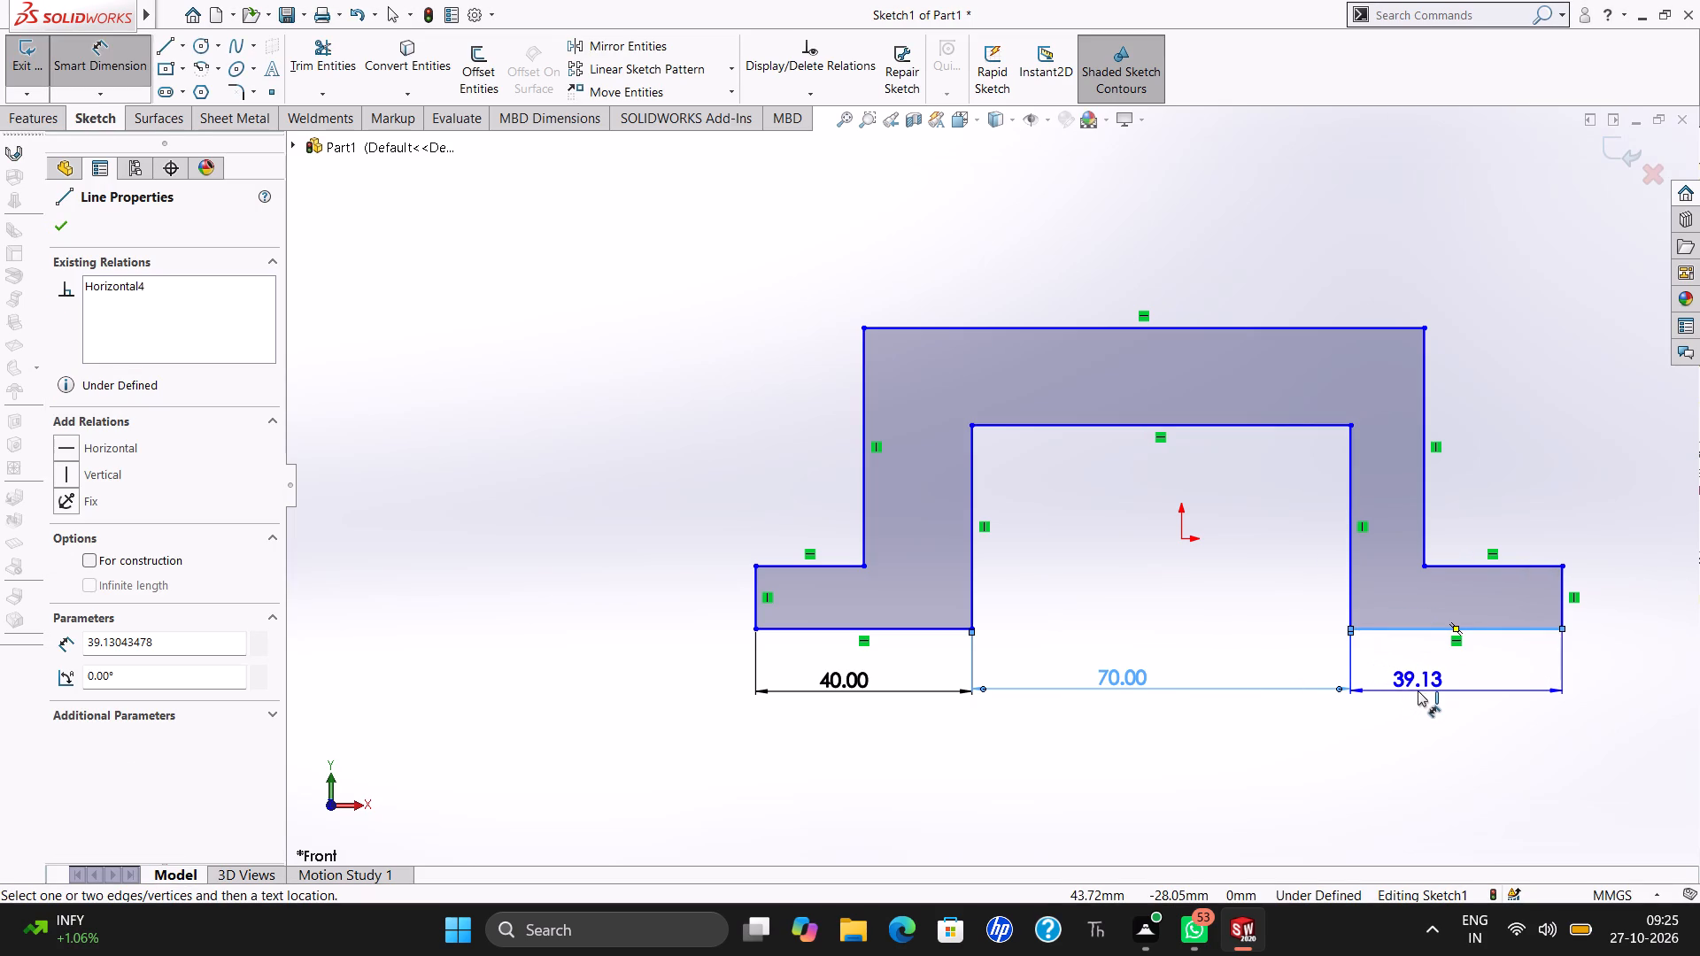
left_click(1418, 690)
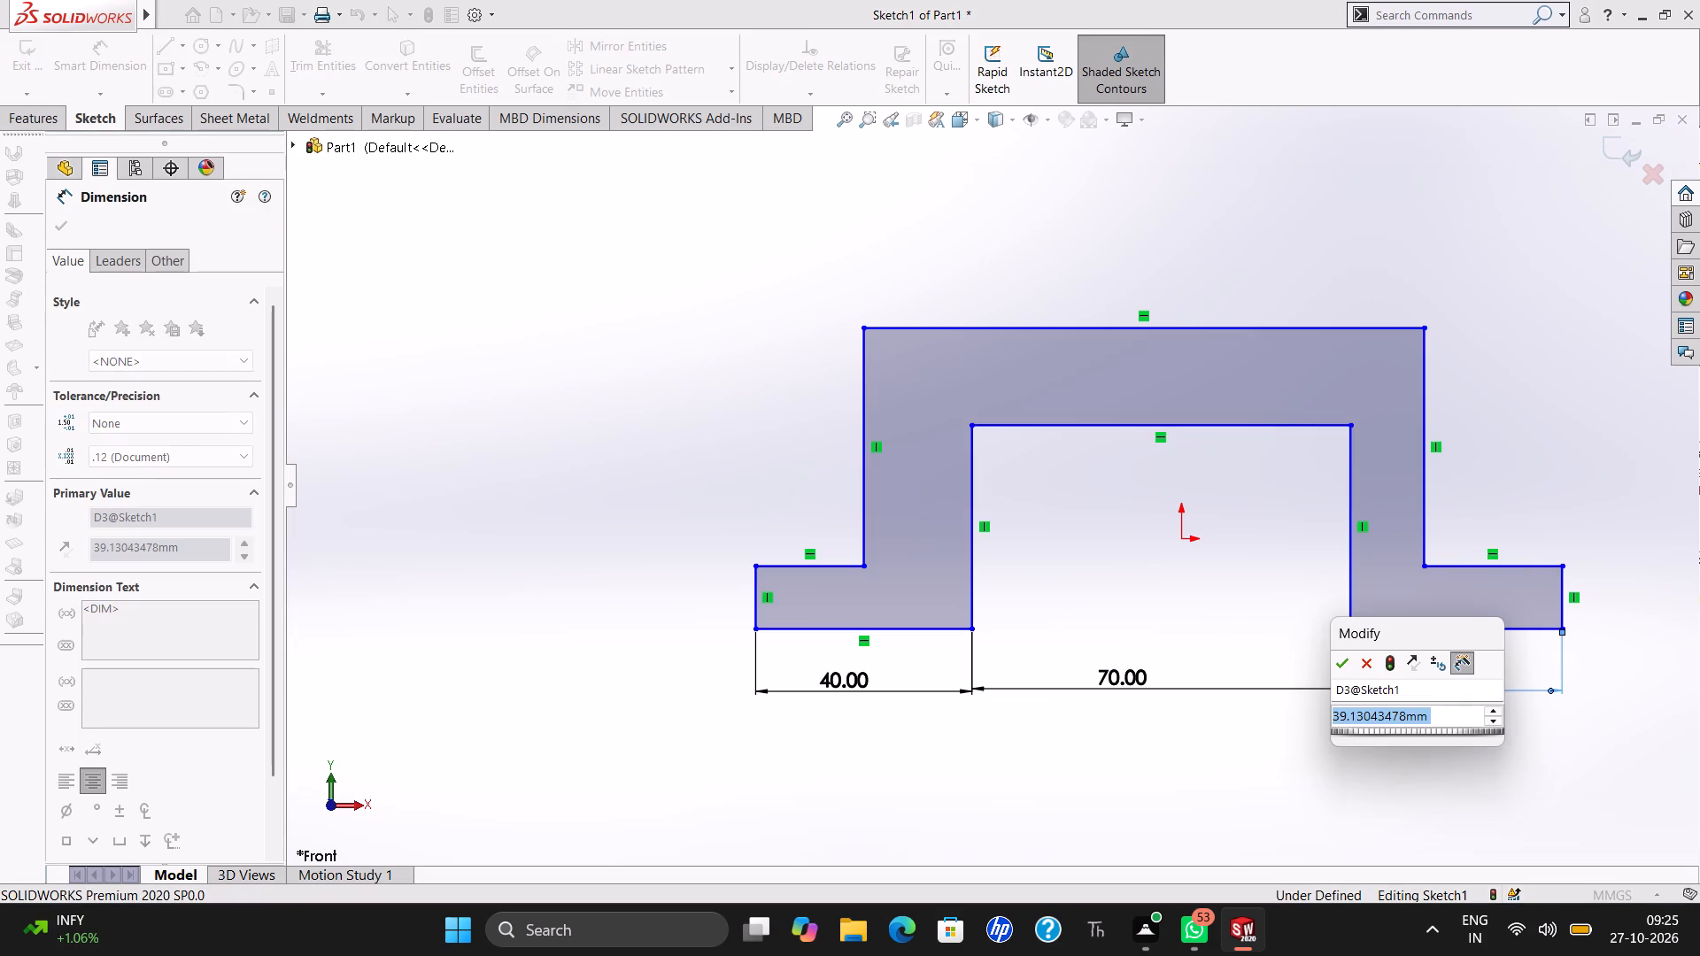
type("40")
key("Return")
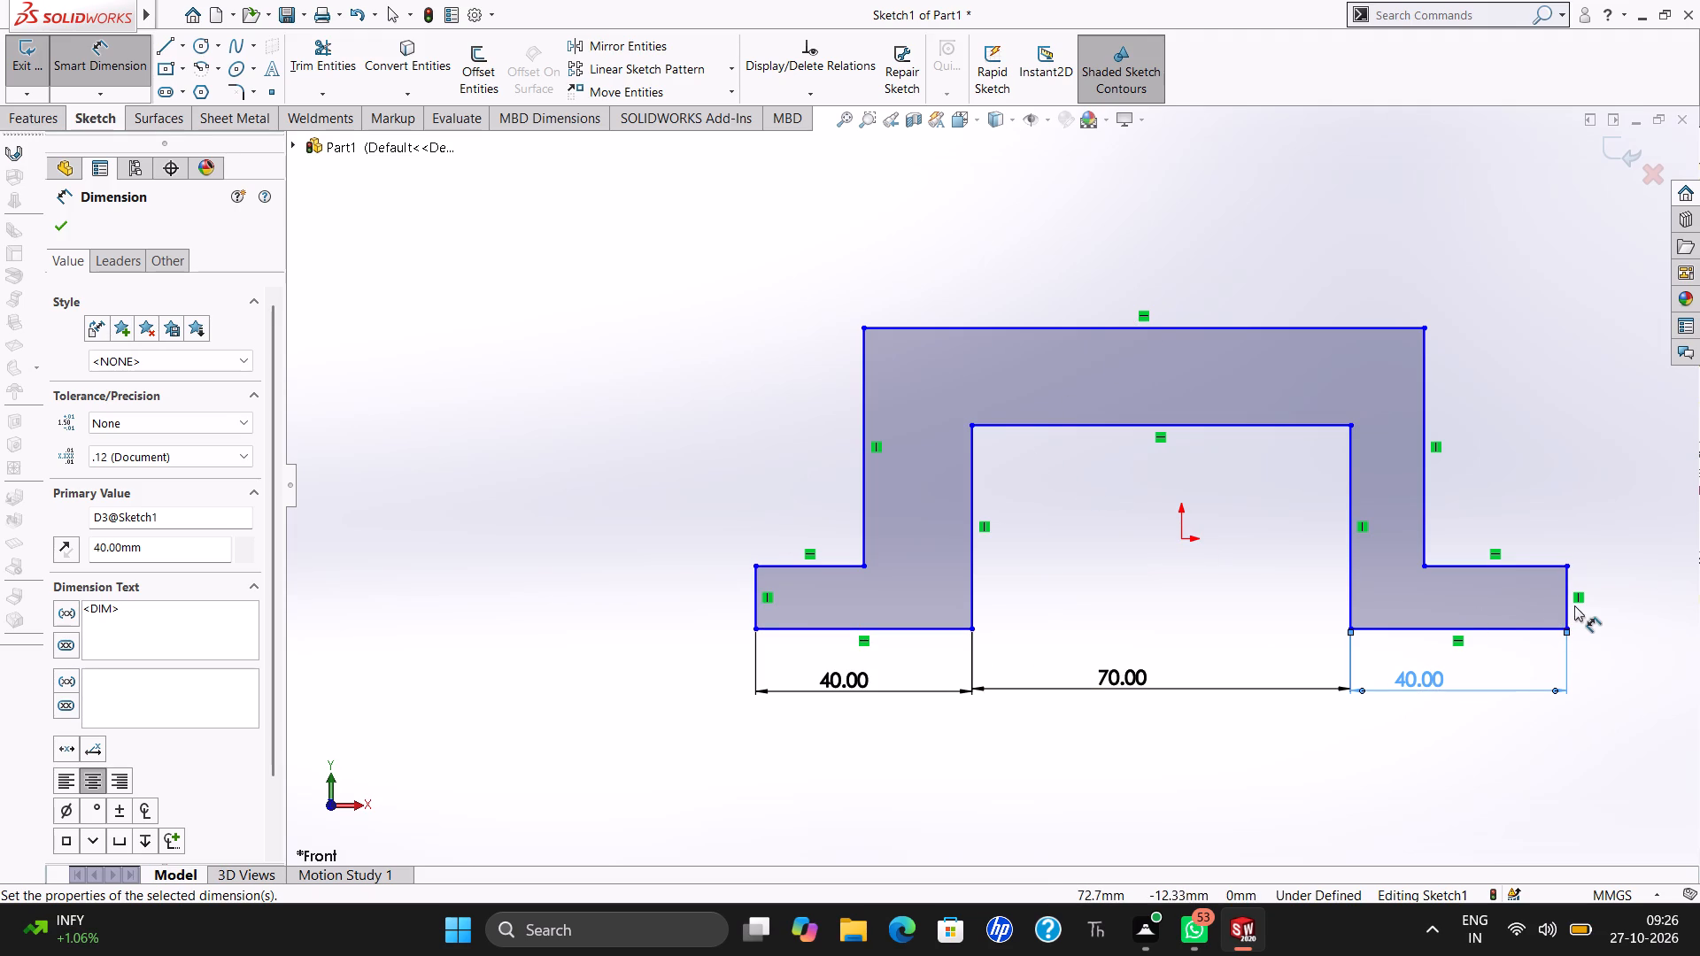
Dimension the right flange's vertical end line to 15 mm.
left_click_drag(1569, 605, 1619, 605)
left_click(1619, 605)
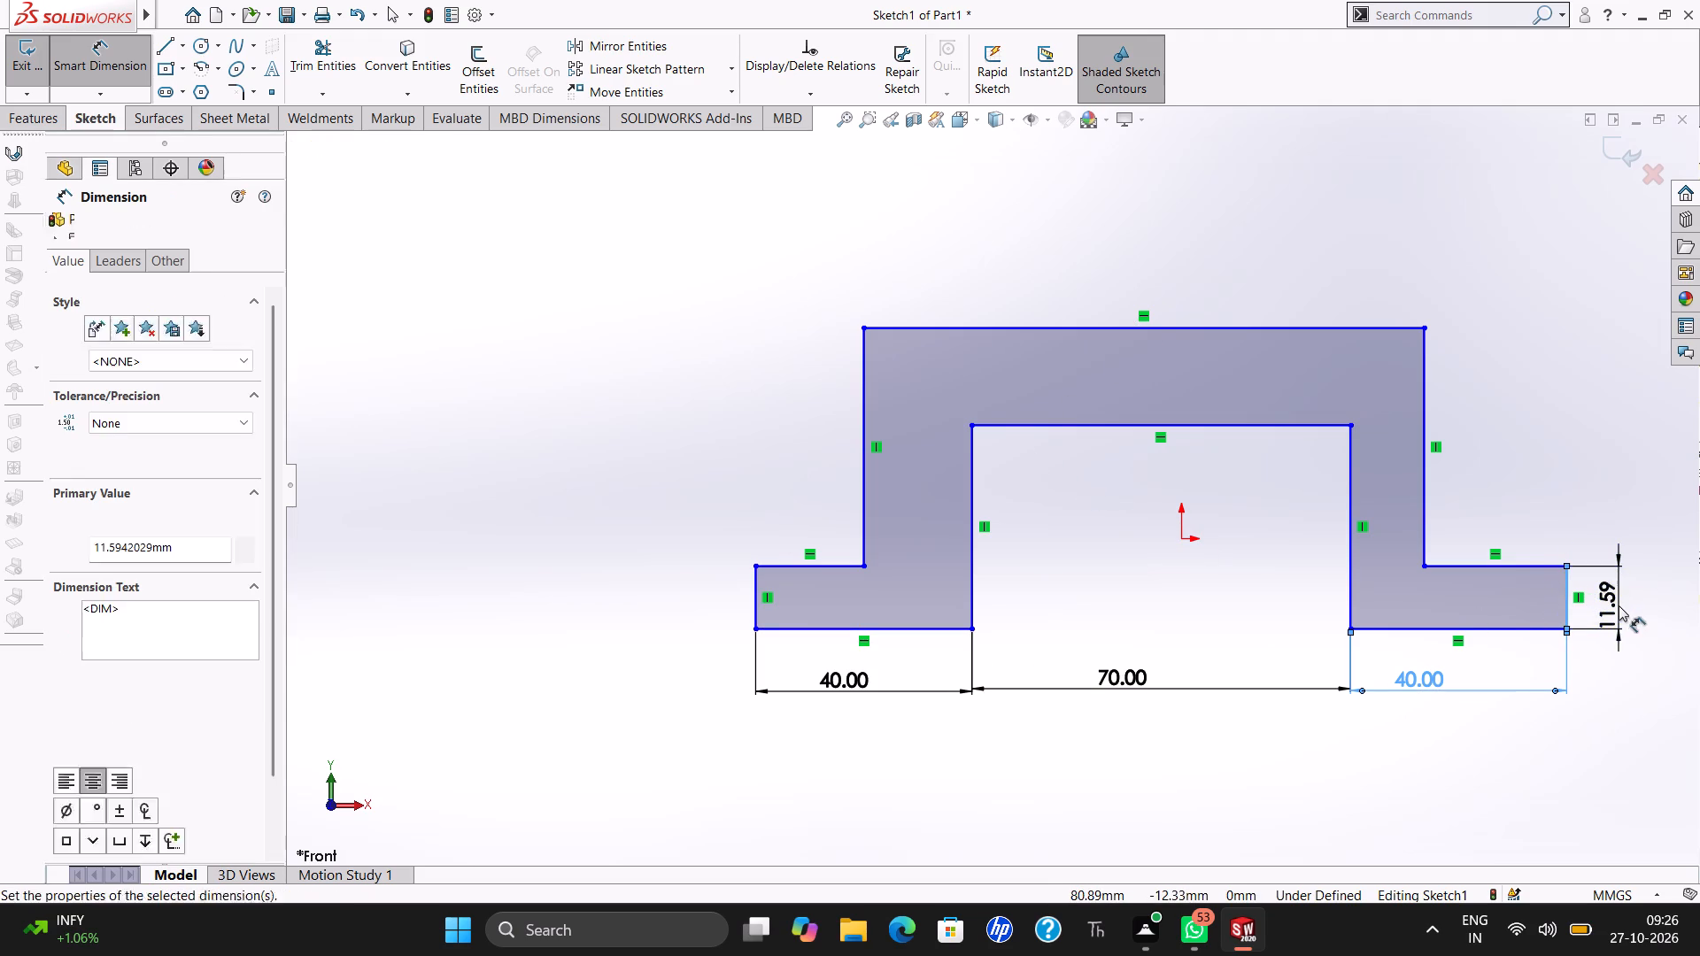
type("15")
key("Return")
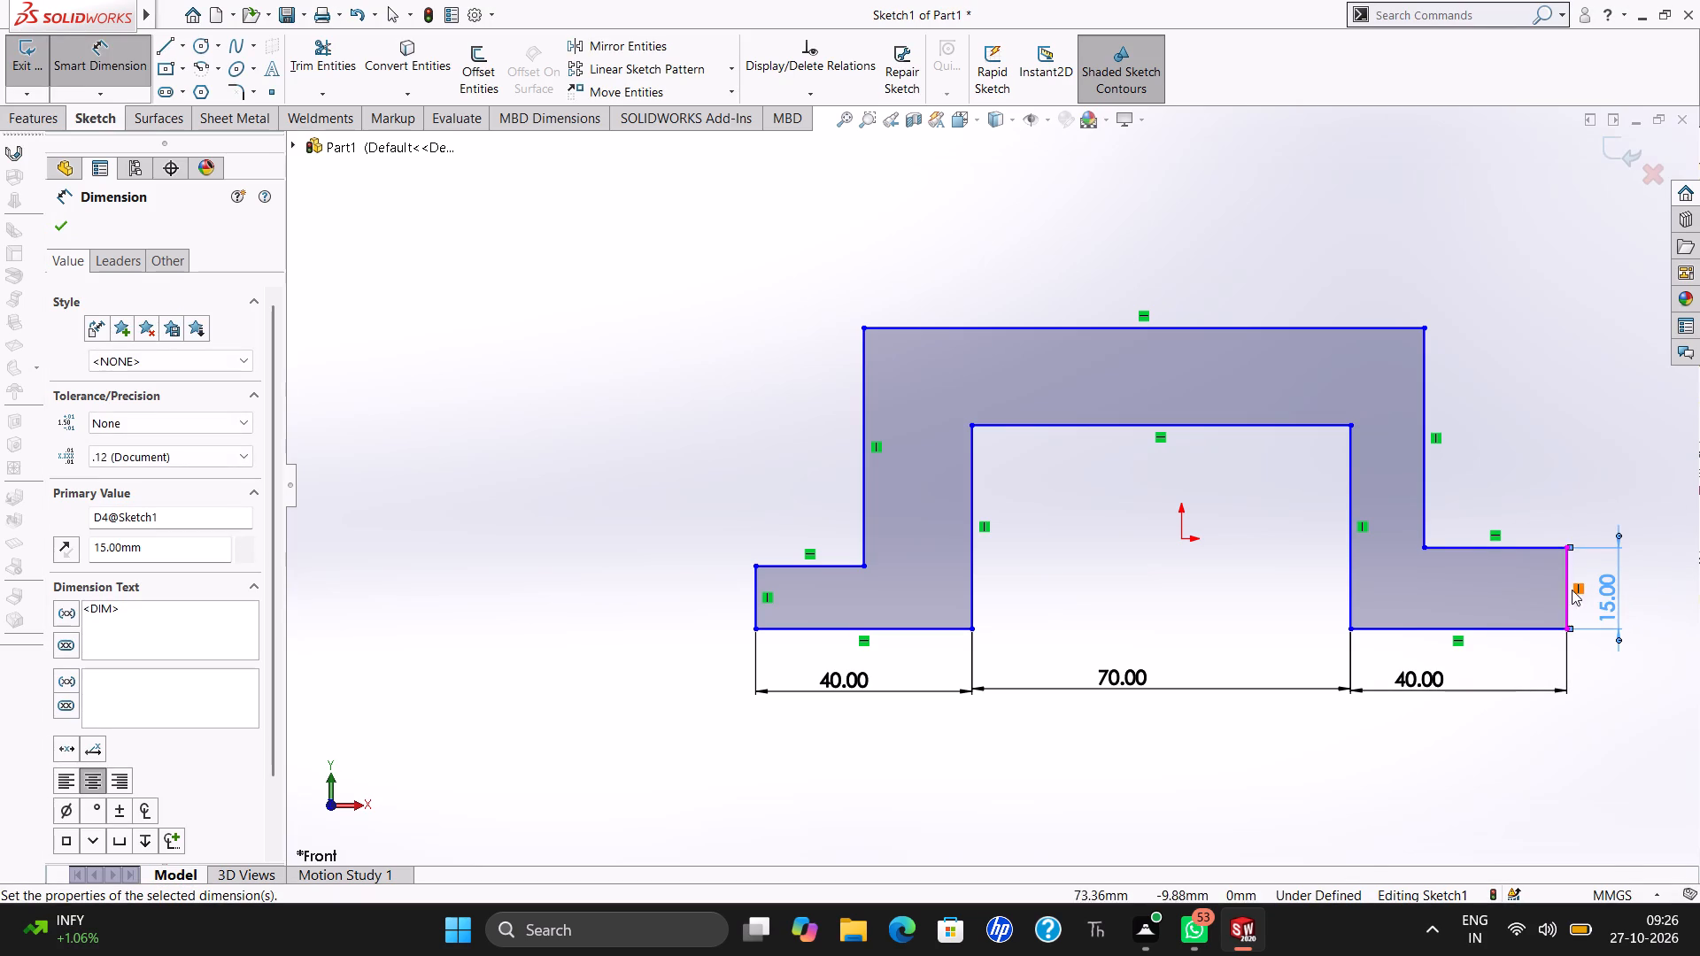
key("Escape")
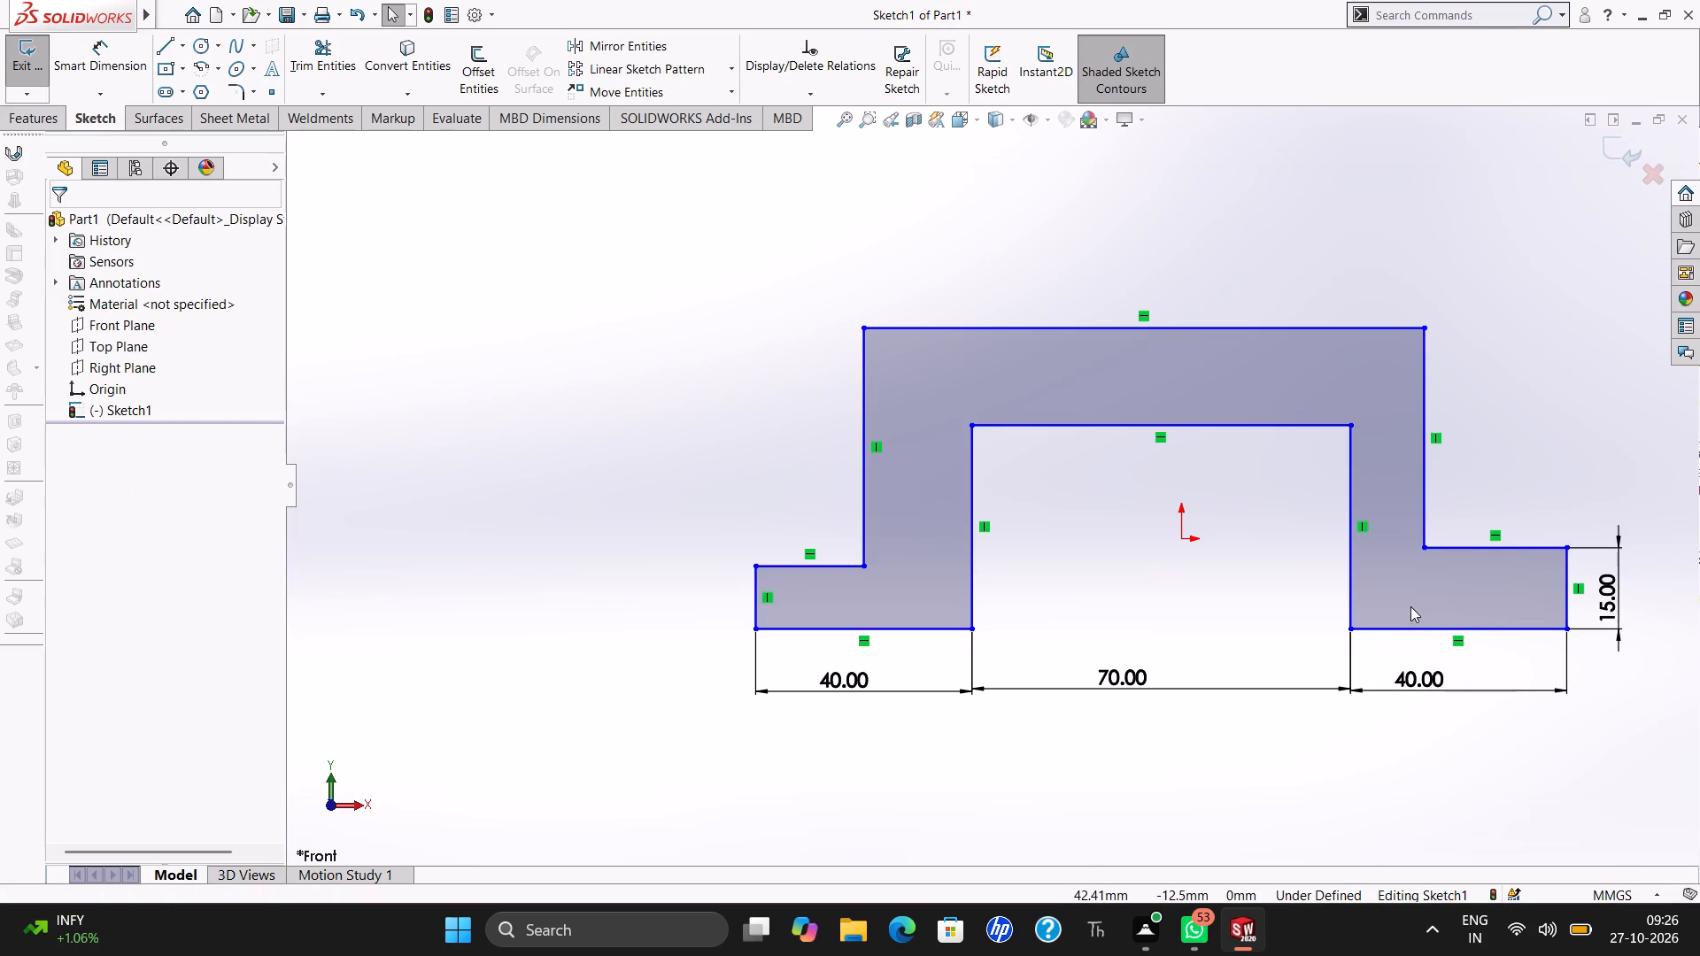
Add an Equal relation between the vertical end lines of the right and left flanges.
left_click(1570, 601)
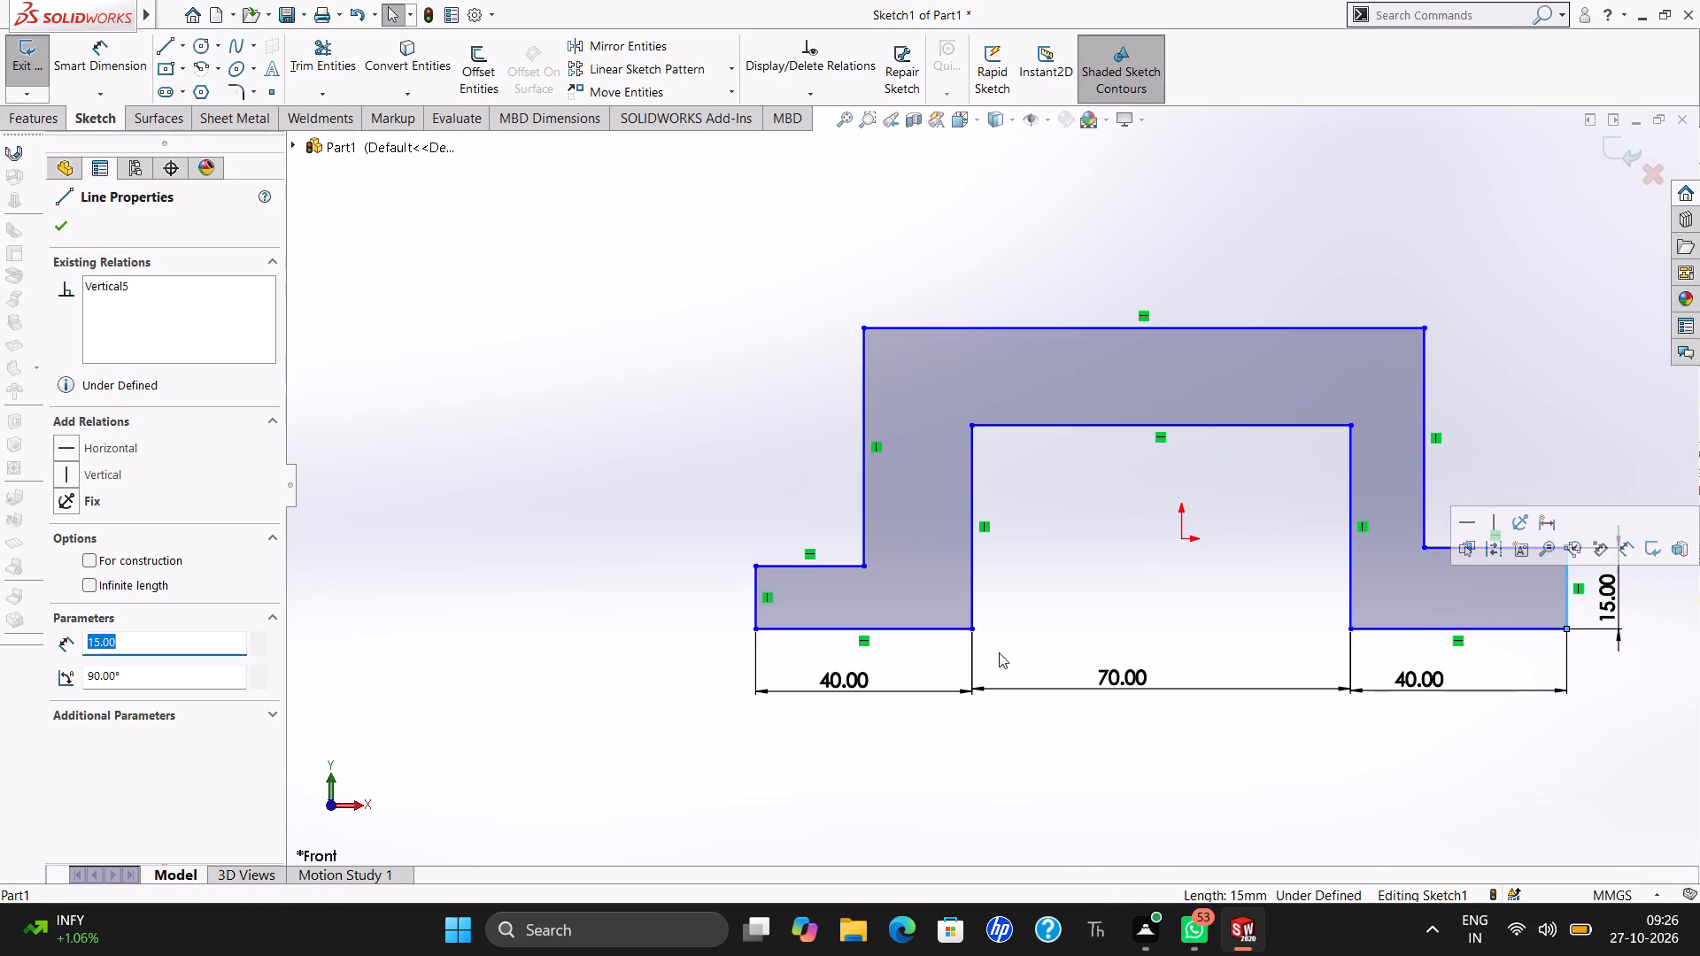
left_click(753, 591, "shift")
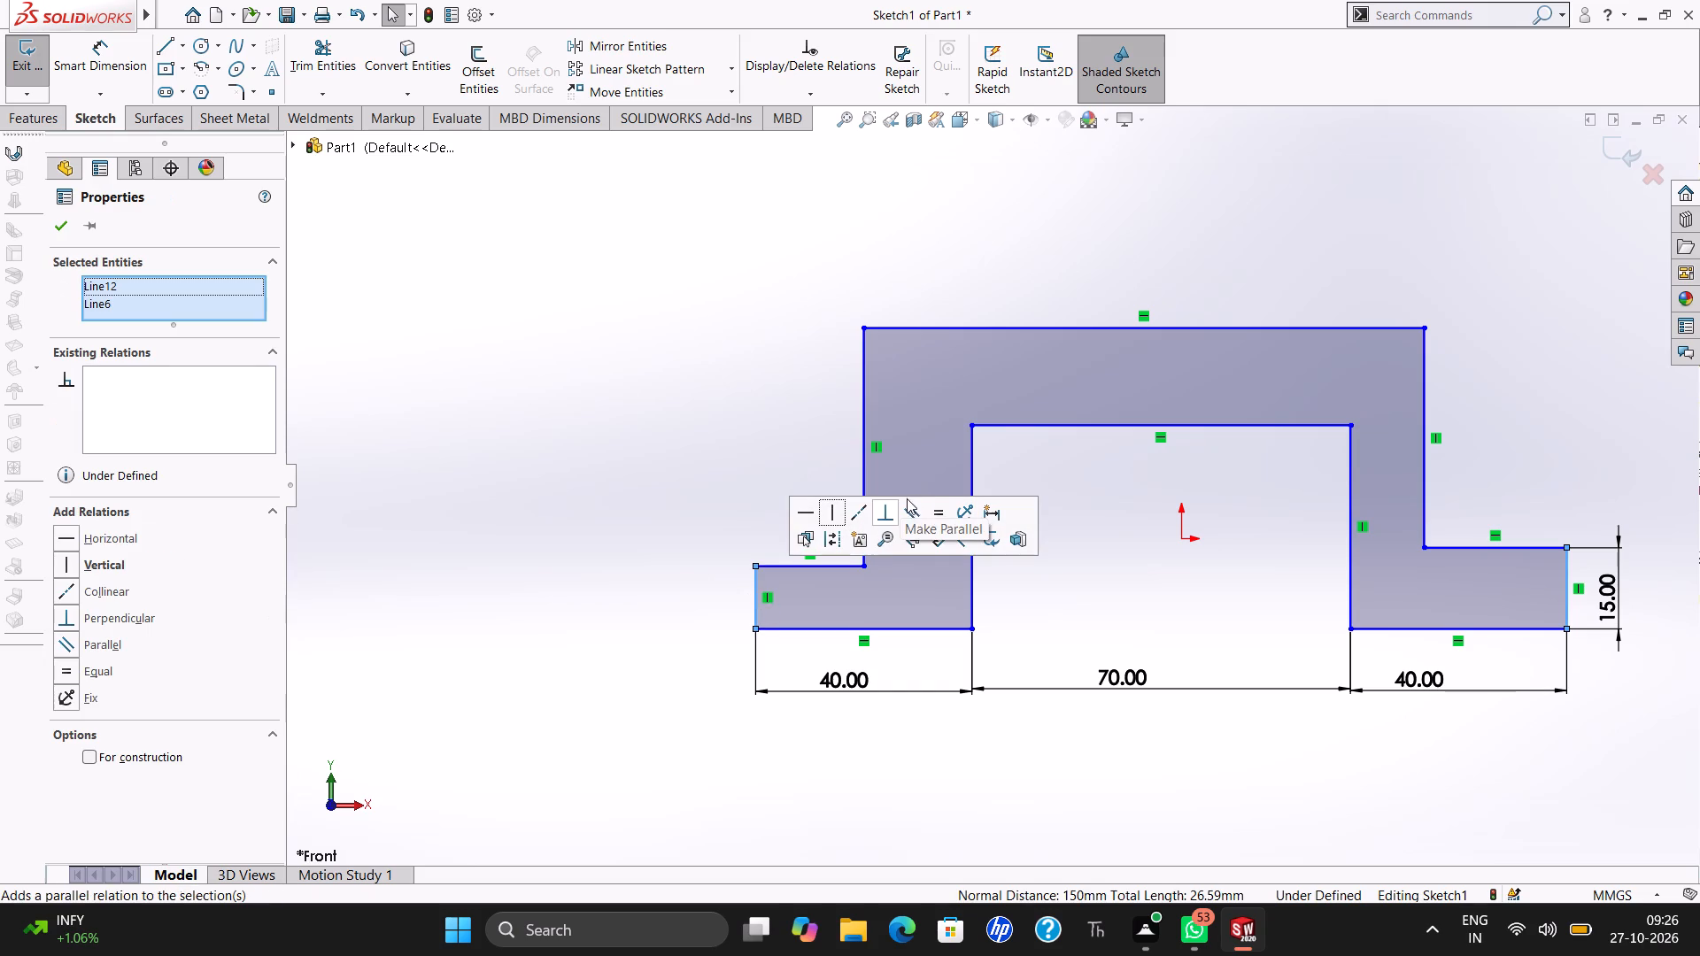
left_click(935, 506)
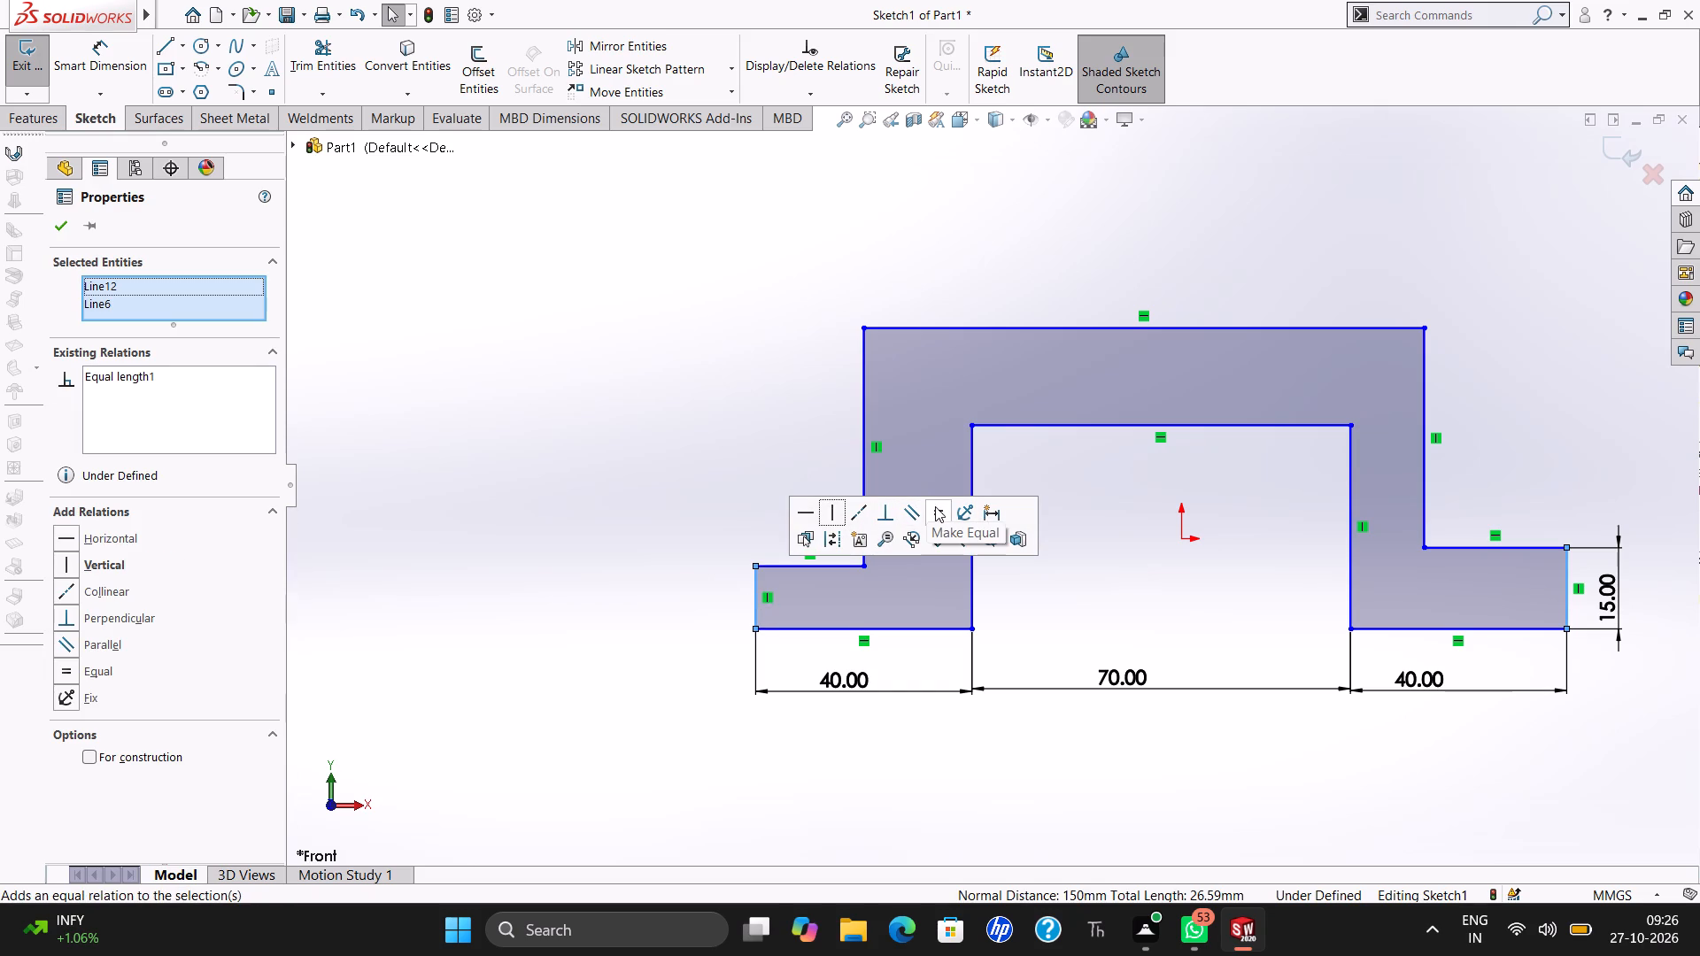
key("Escape")
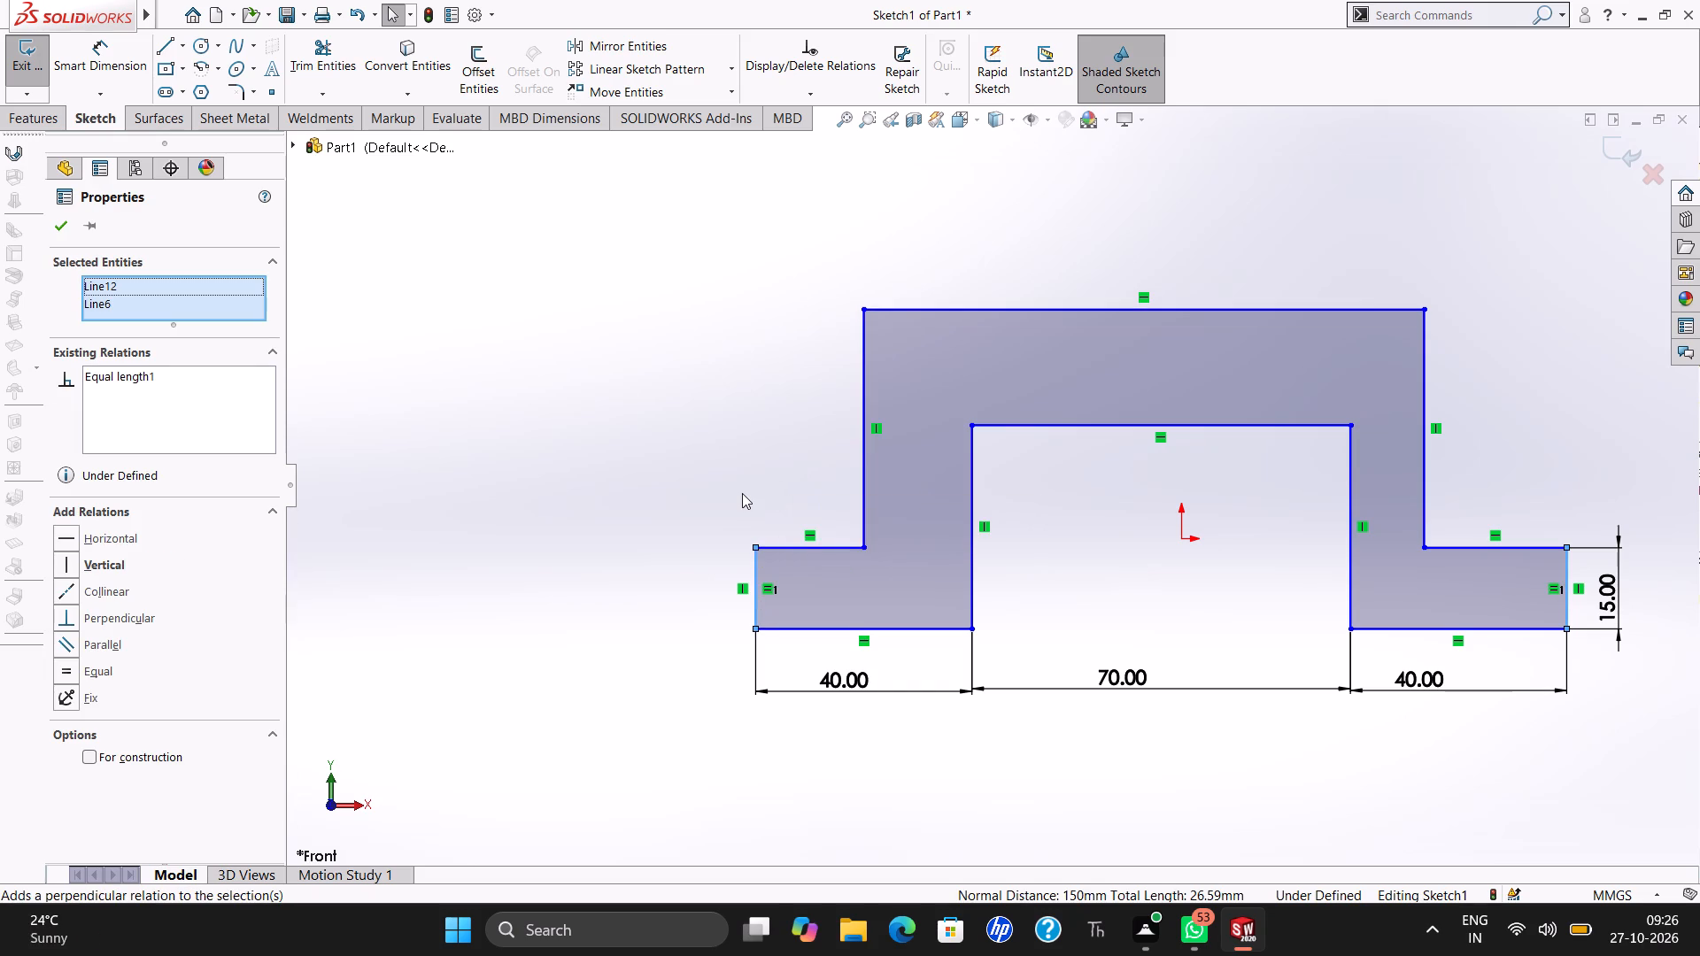
left_click(65, 216)
Dimension the top web's thickness, from the outer top corner to the inner top edge, to 15 mm.
left_click(103, 70)
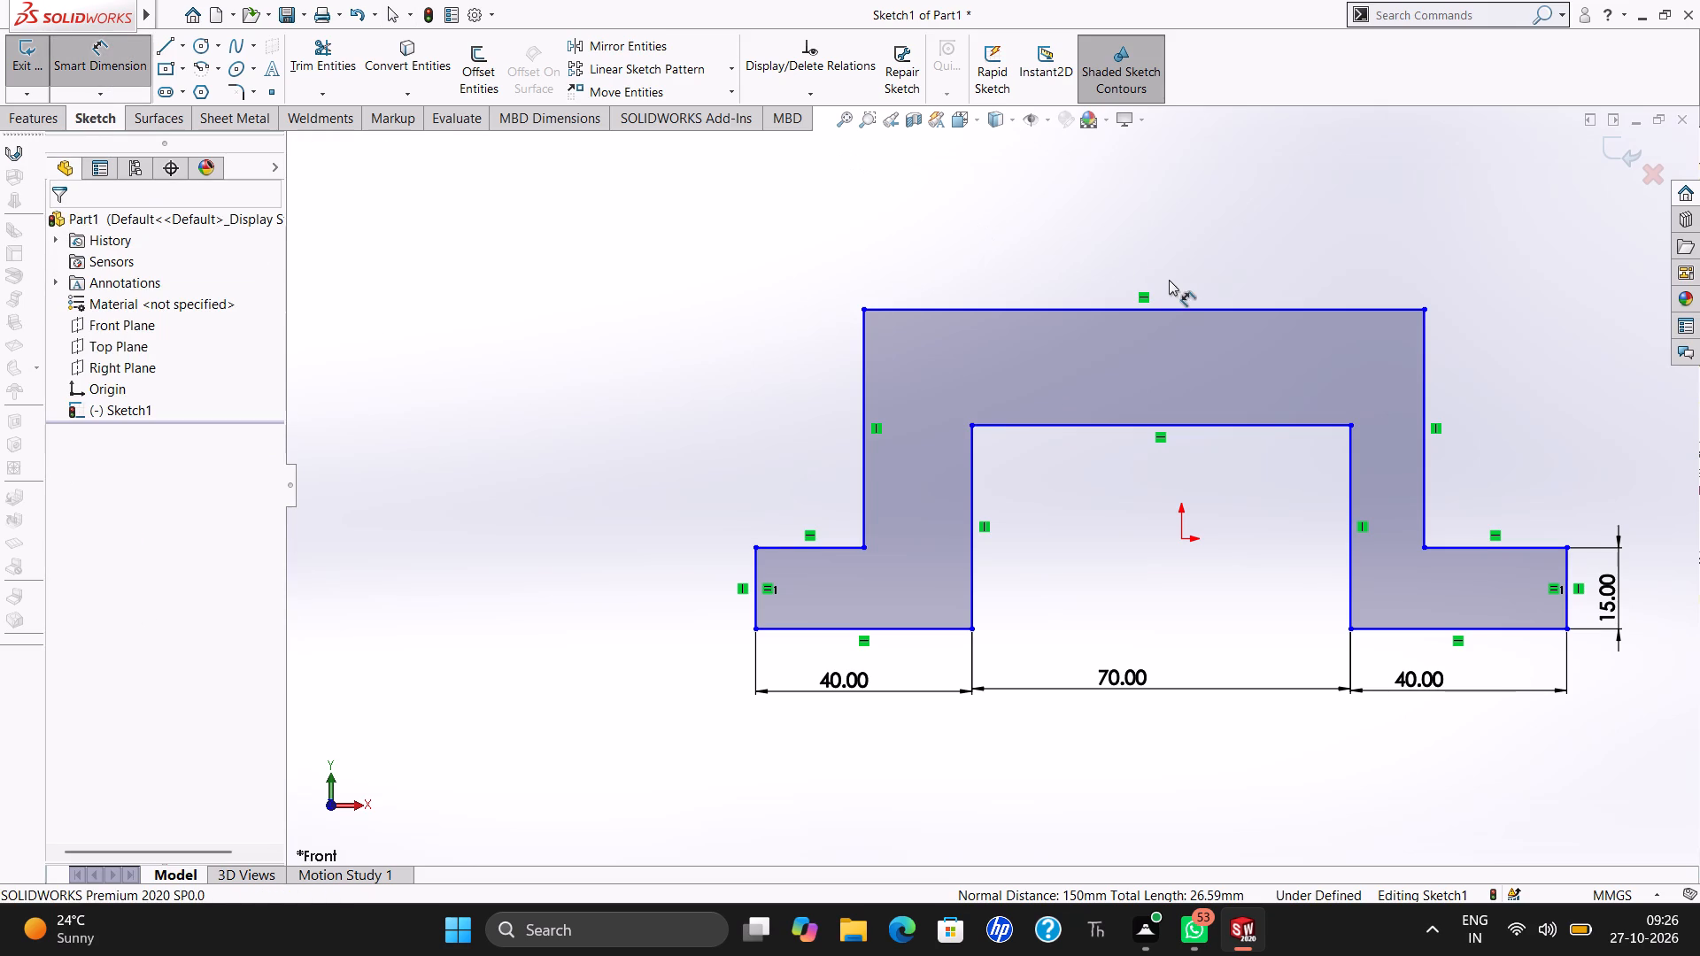
left_click(1343, 301)
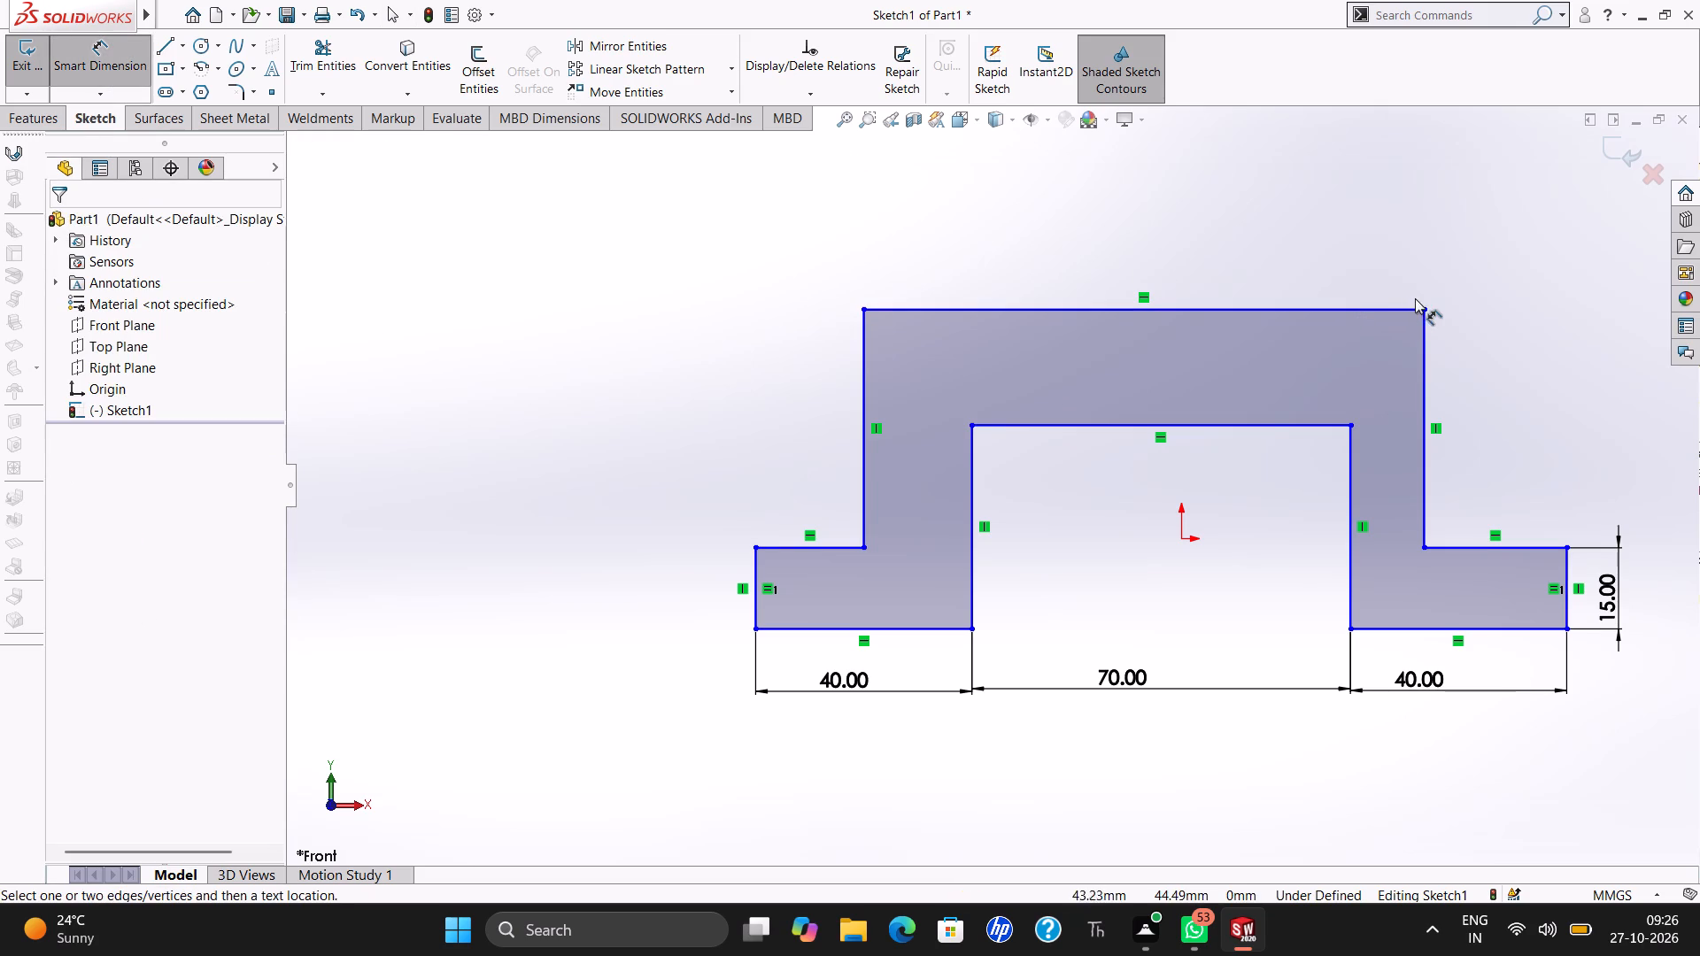
left_click_drag(1425, 308, 1339, 422)
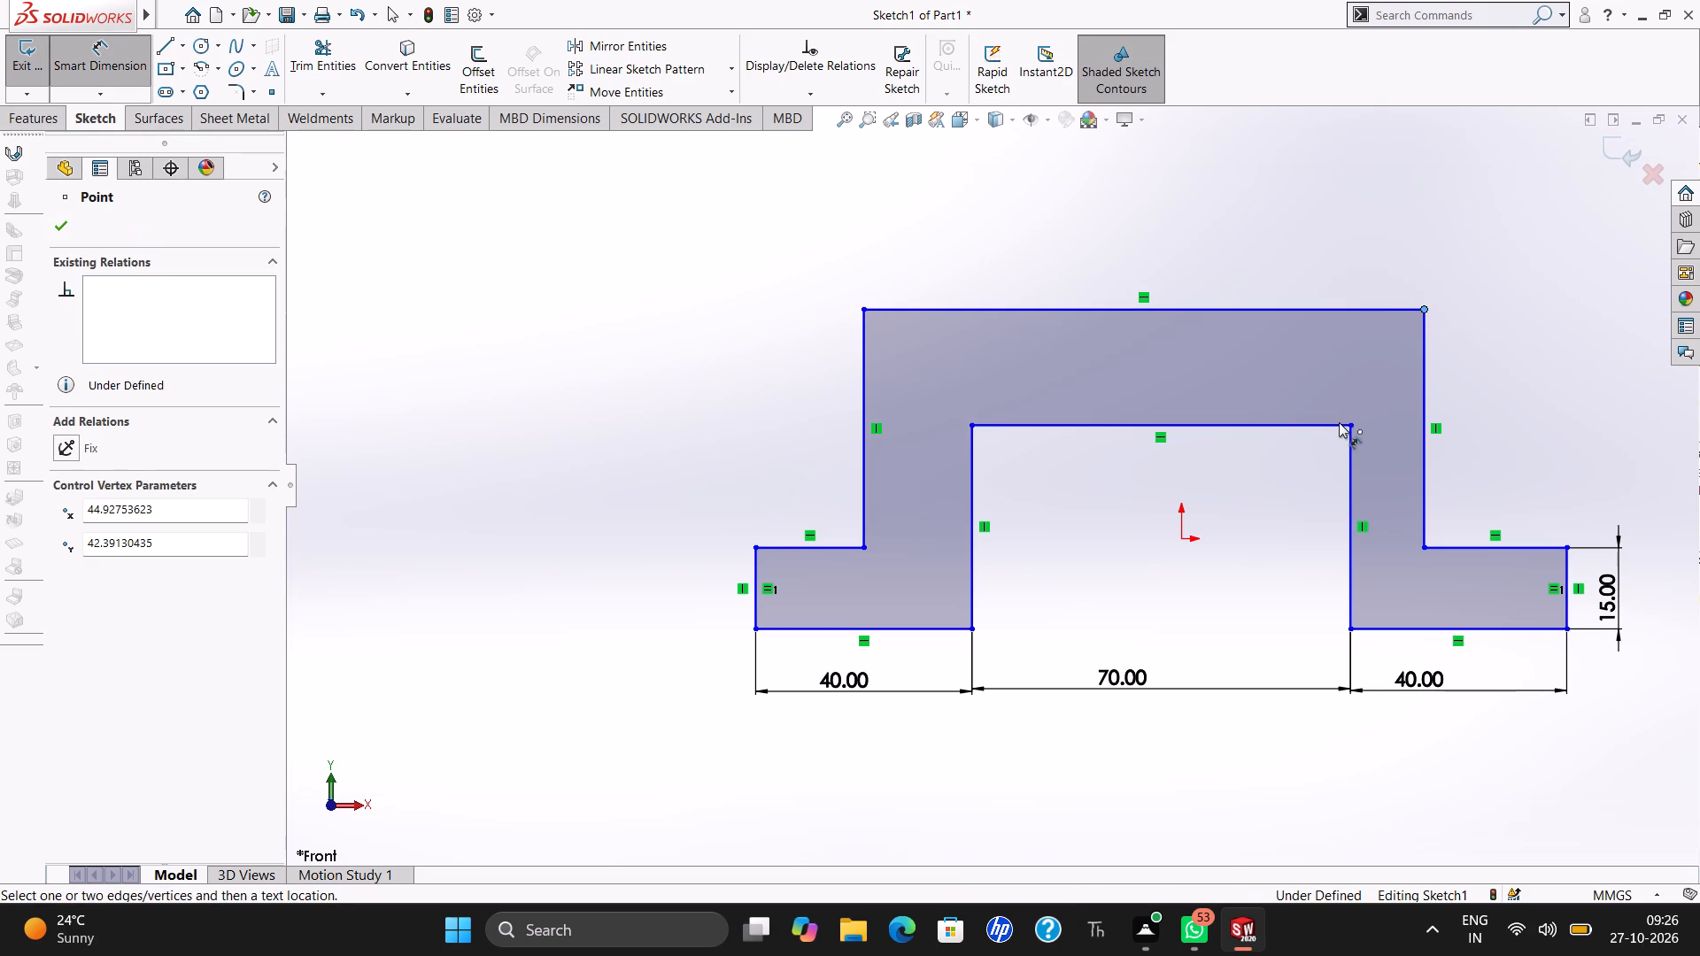
left_click_drag(1339, 422, 1338, 422)
left_click(1338, 422)
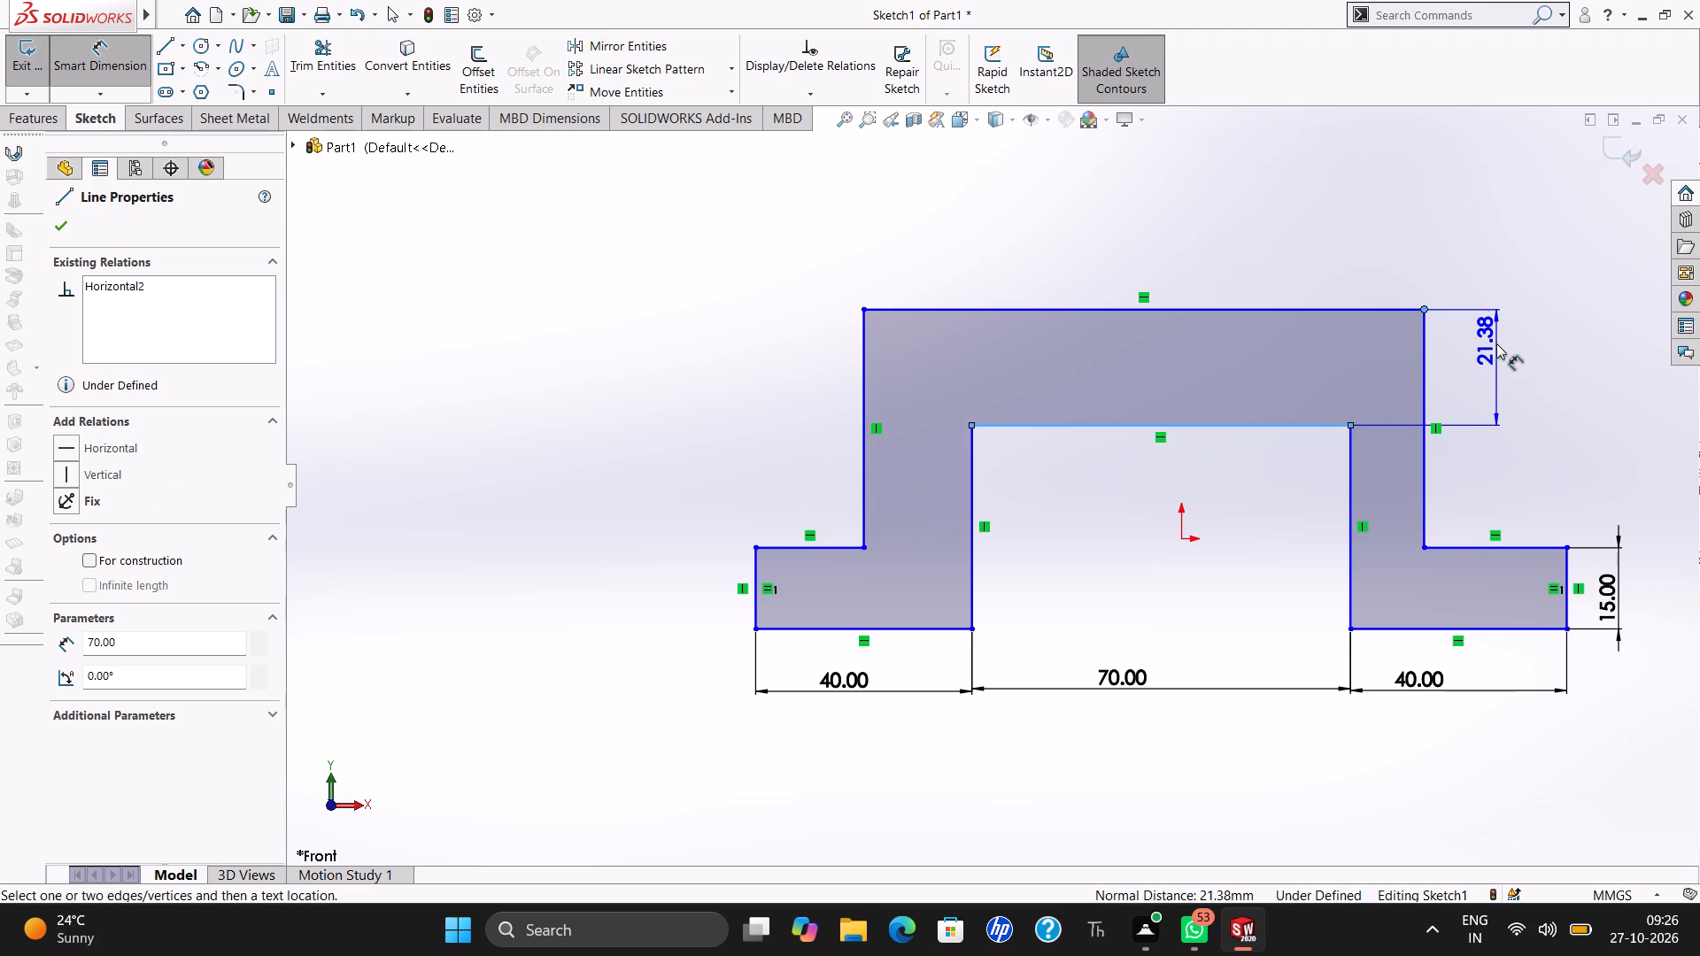
left_click(1500, 355)
type("15")
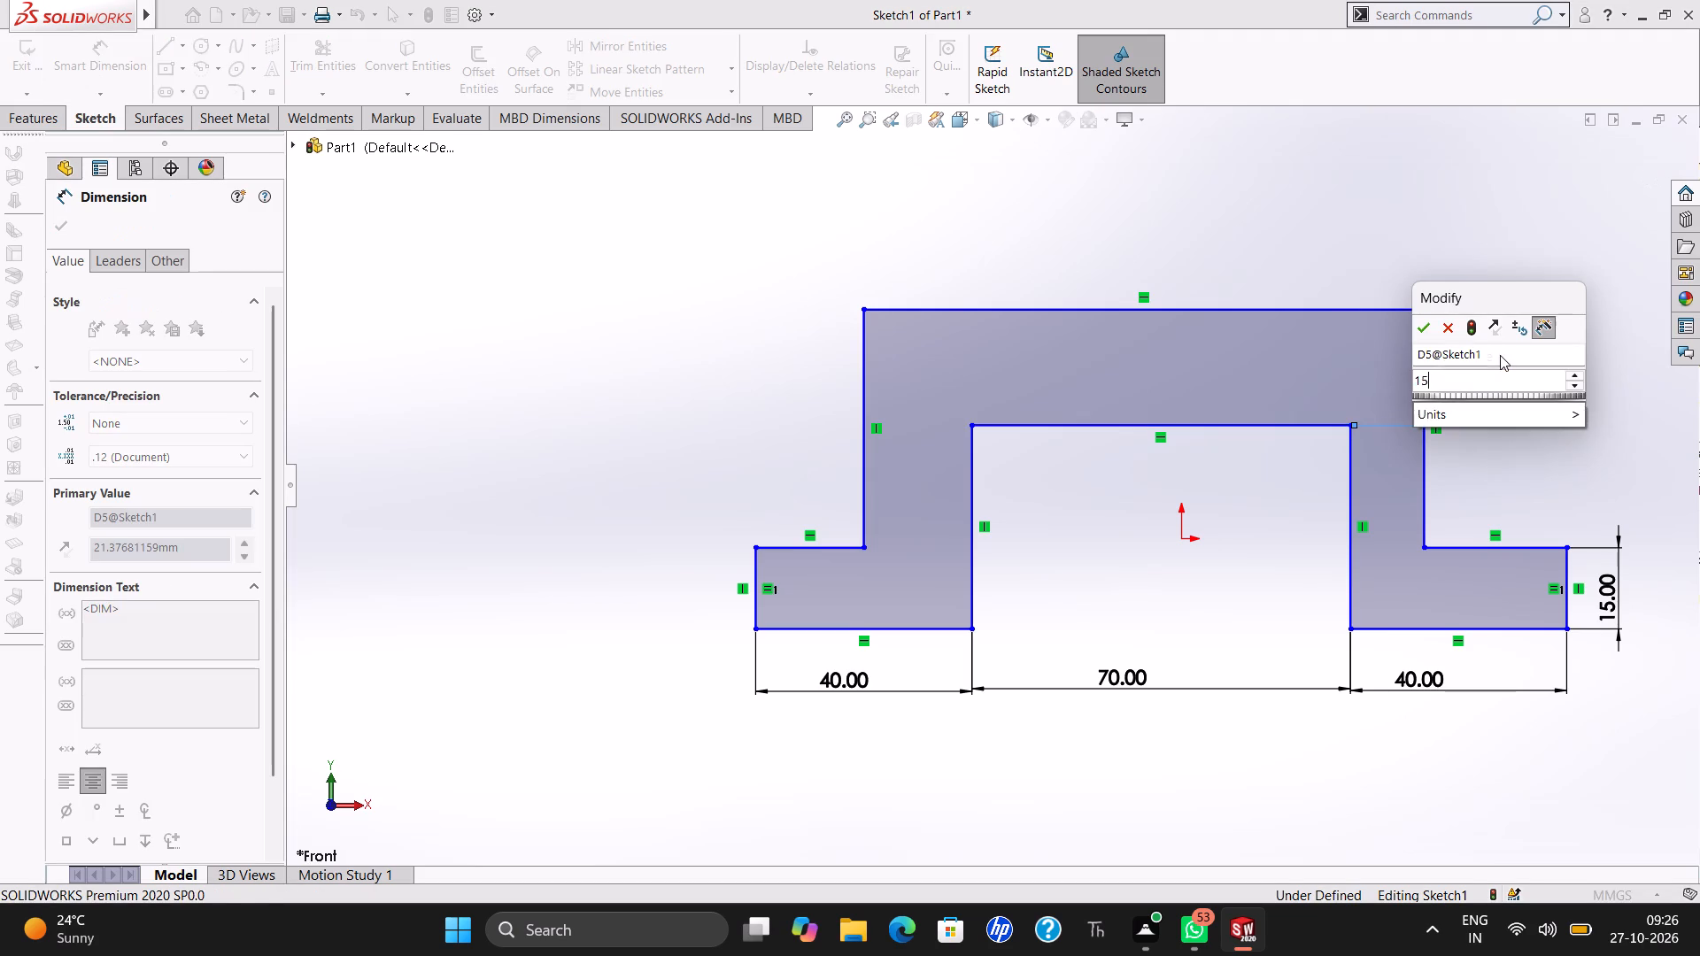
key("Return")
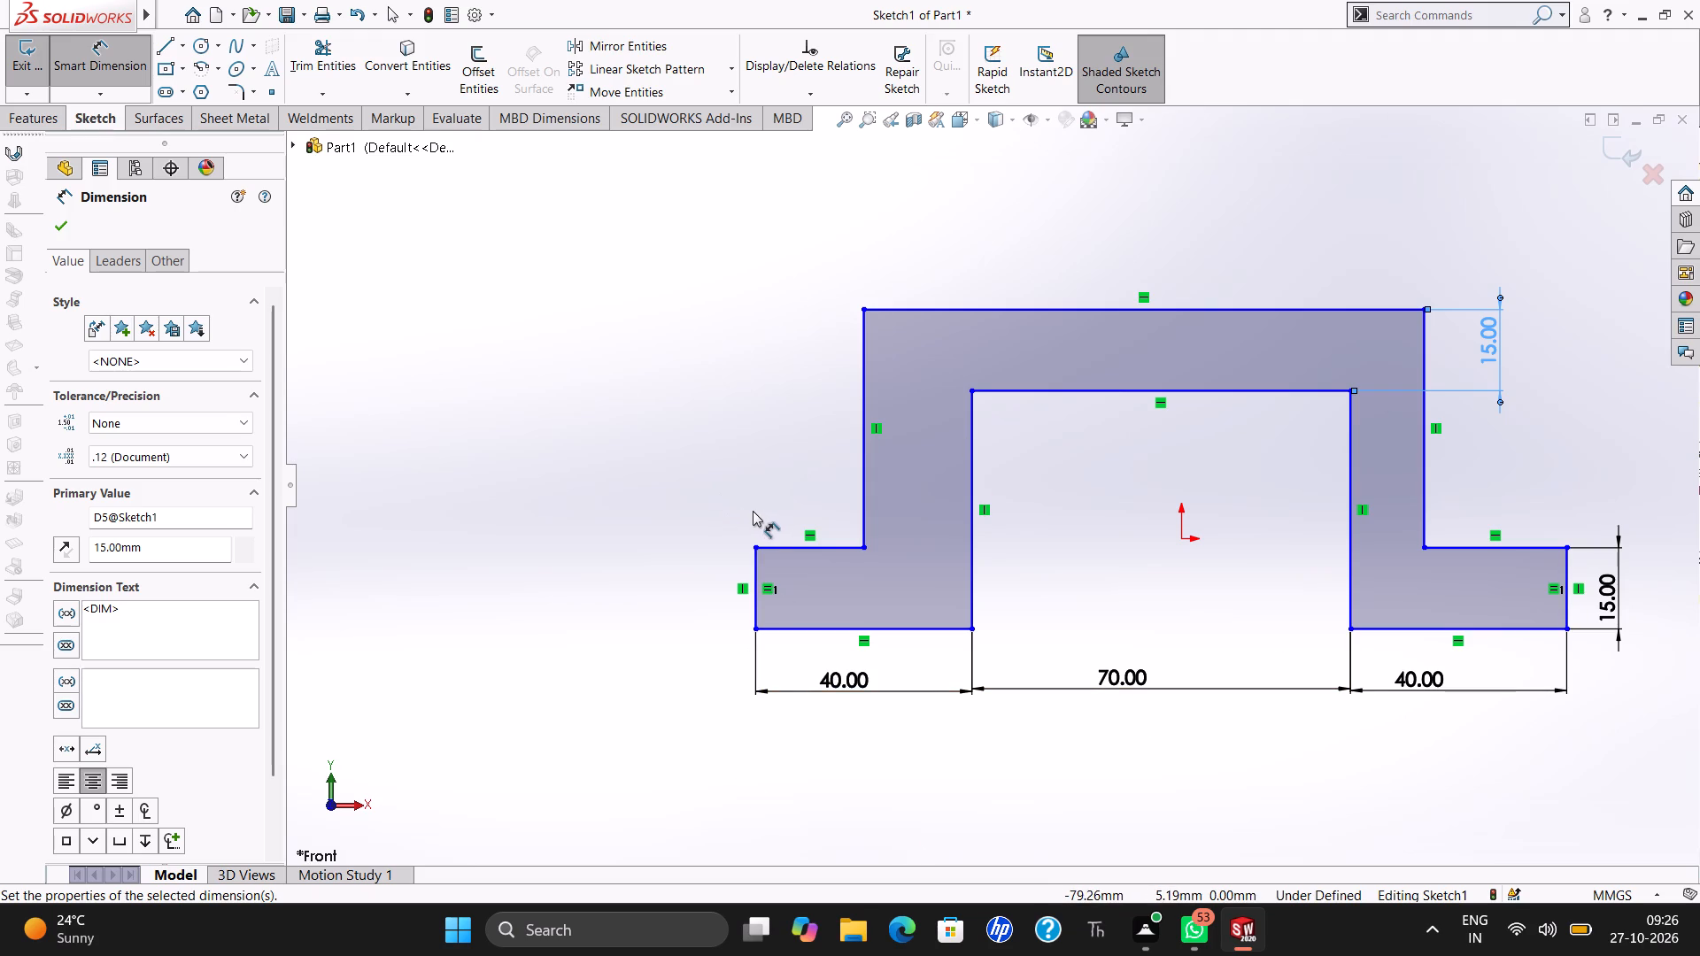
Dimension the profile's overall height, from the left flange's bottom edge to the outer top edge, to 45 mm.
left_click(764, 630)
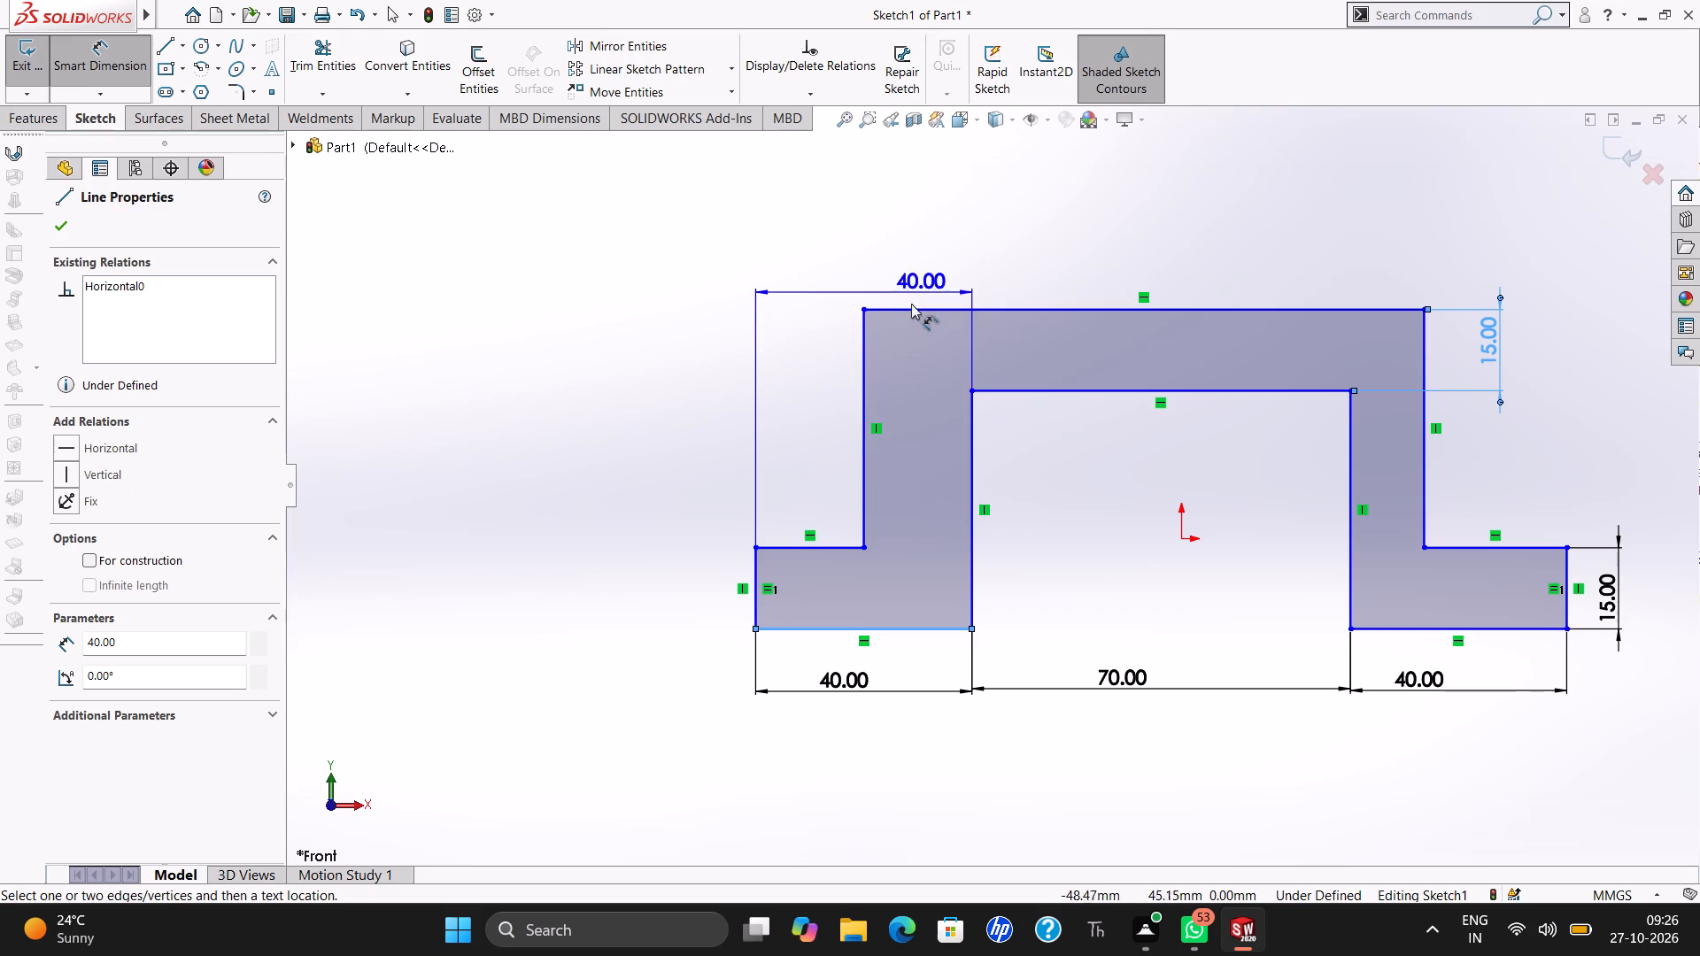
left_click_drag(907, 307, 622, 497)
left_click(622, 497)
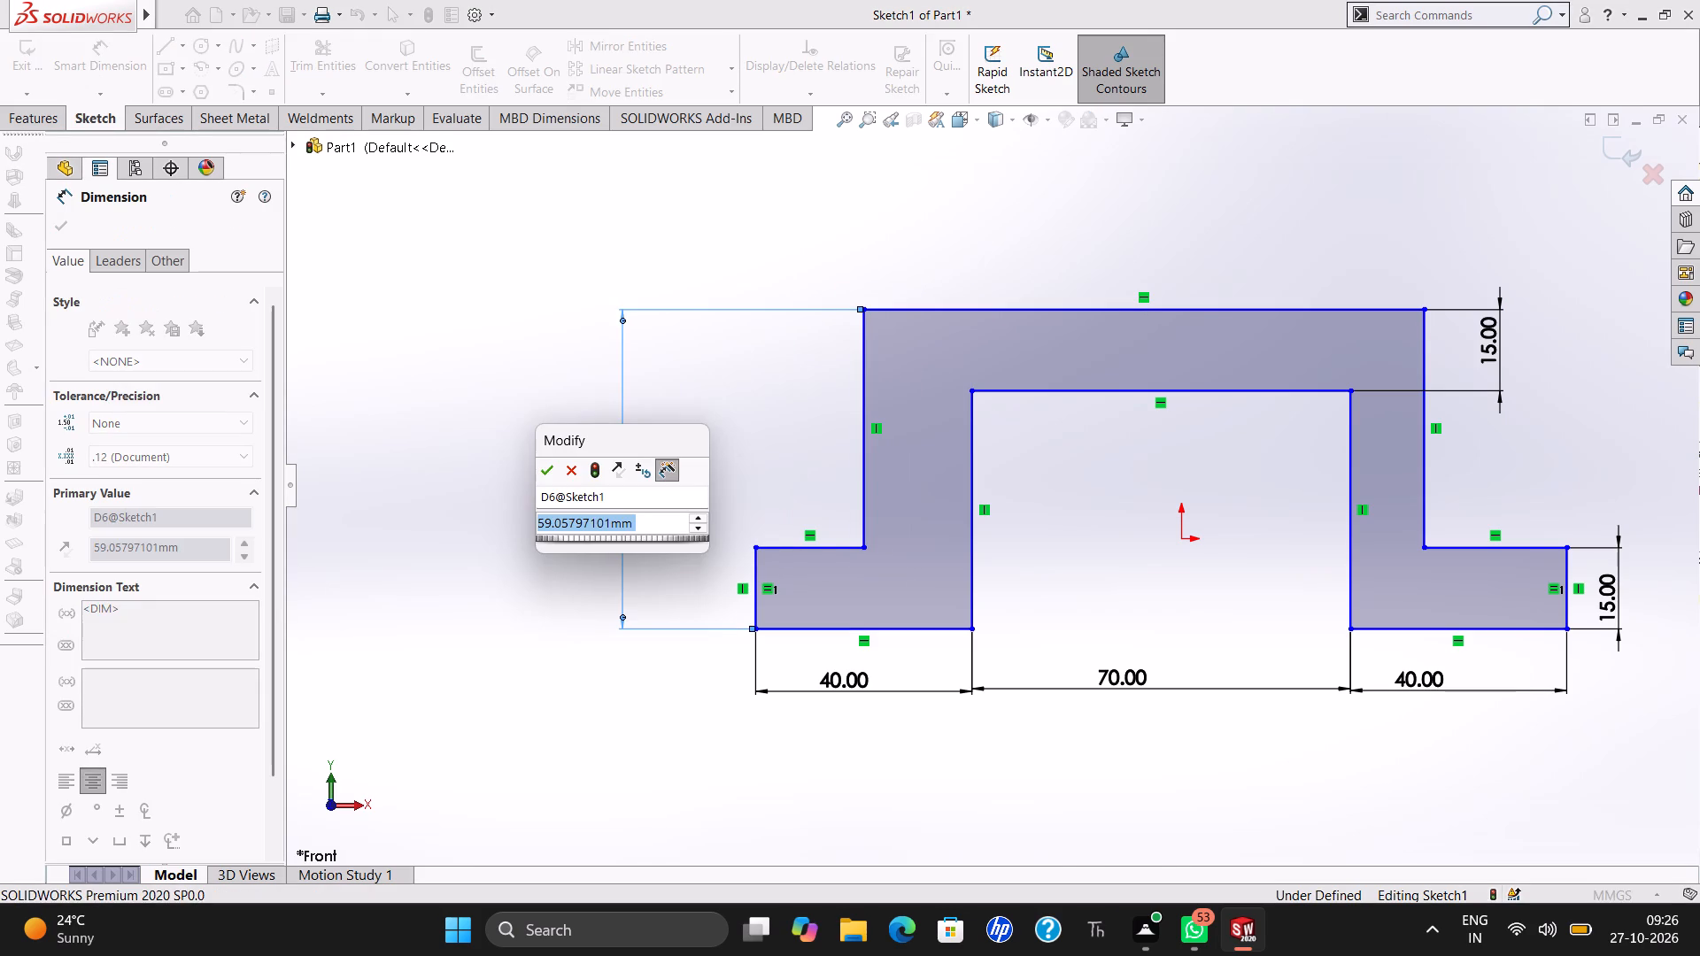
type("45")
key("Return")
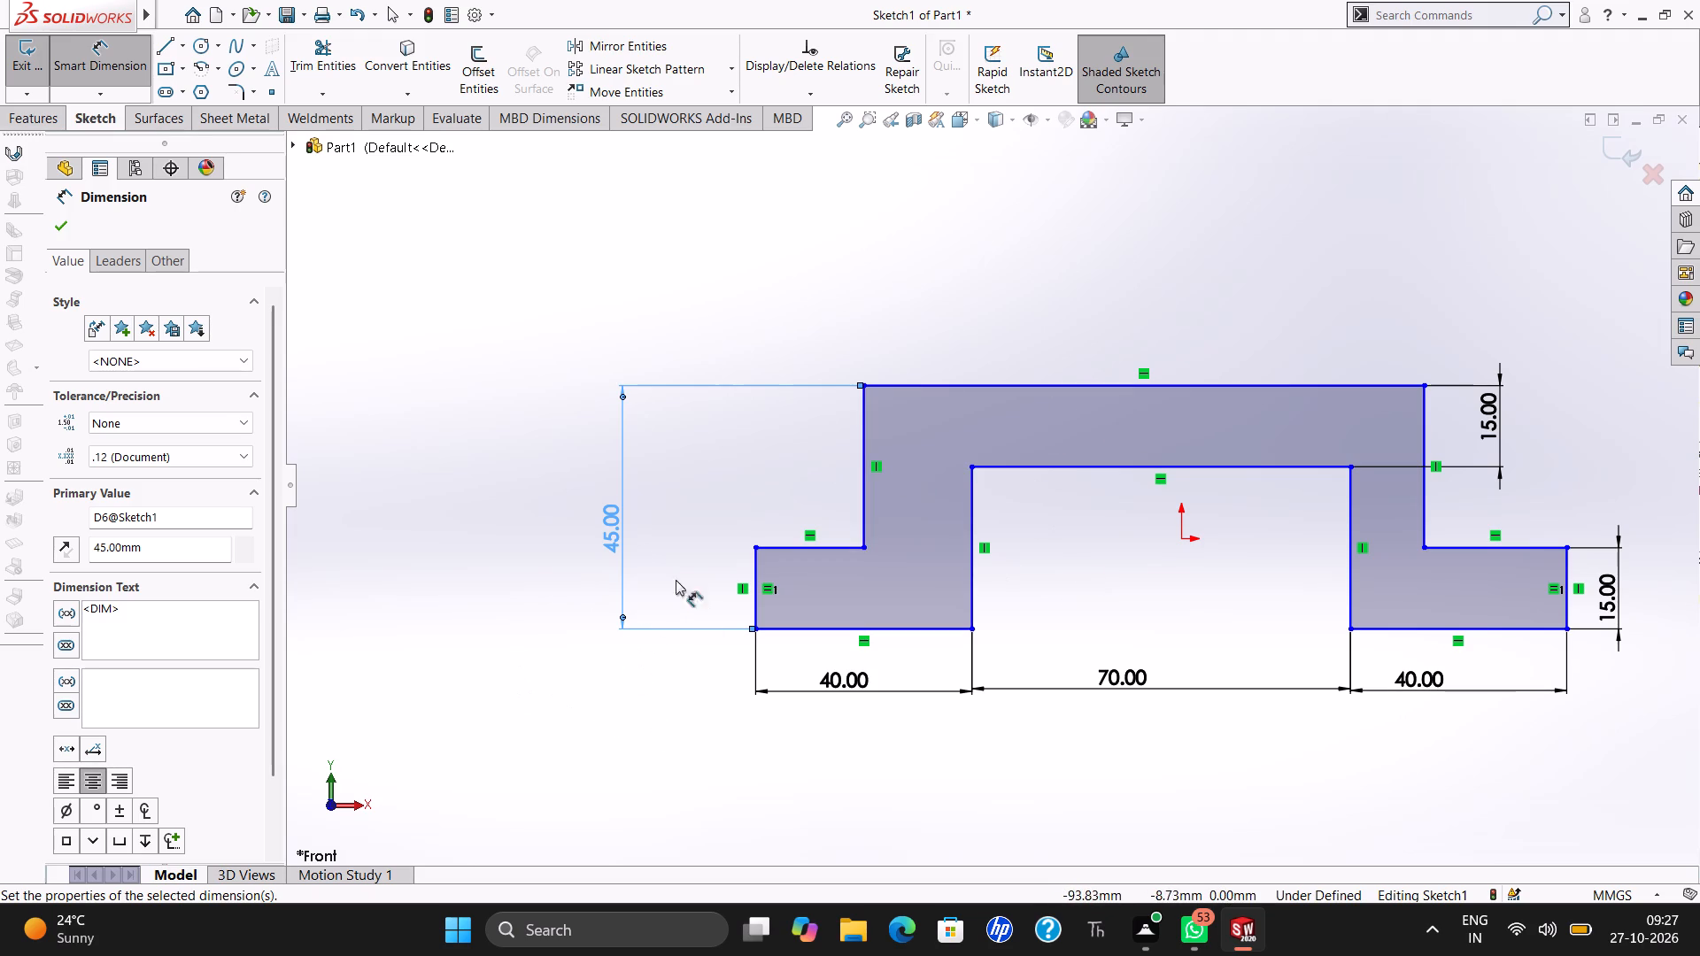
key("Escape")
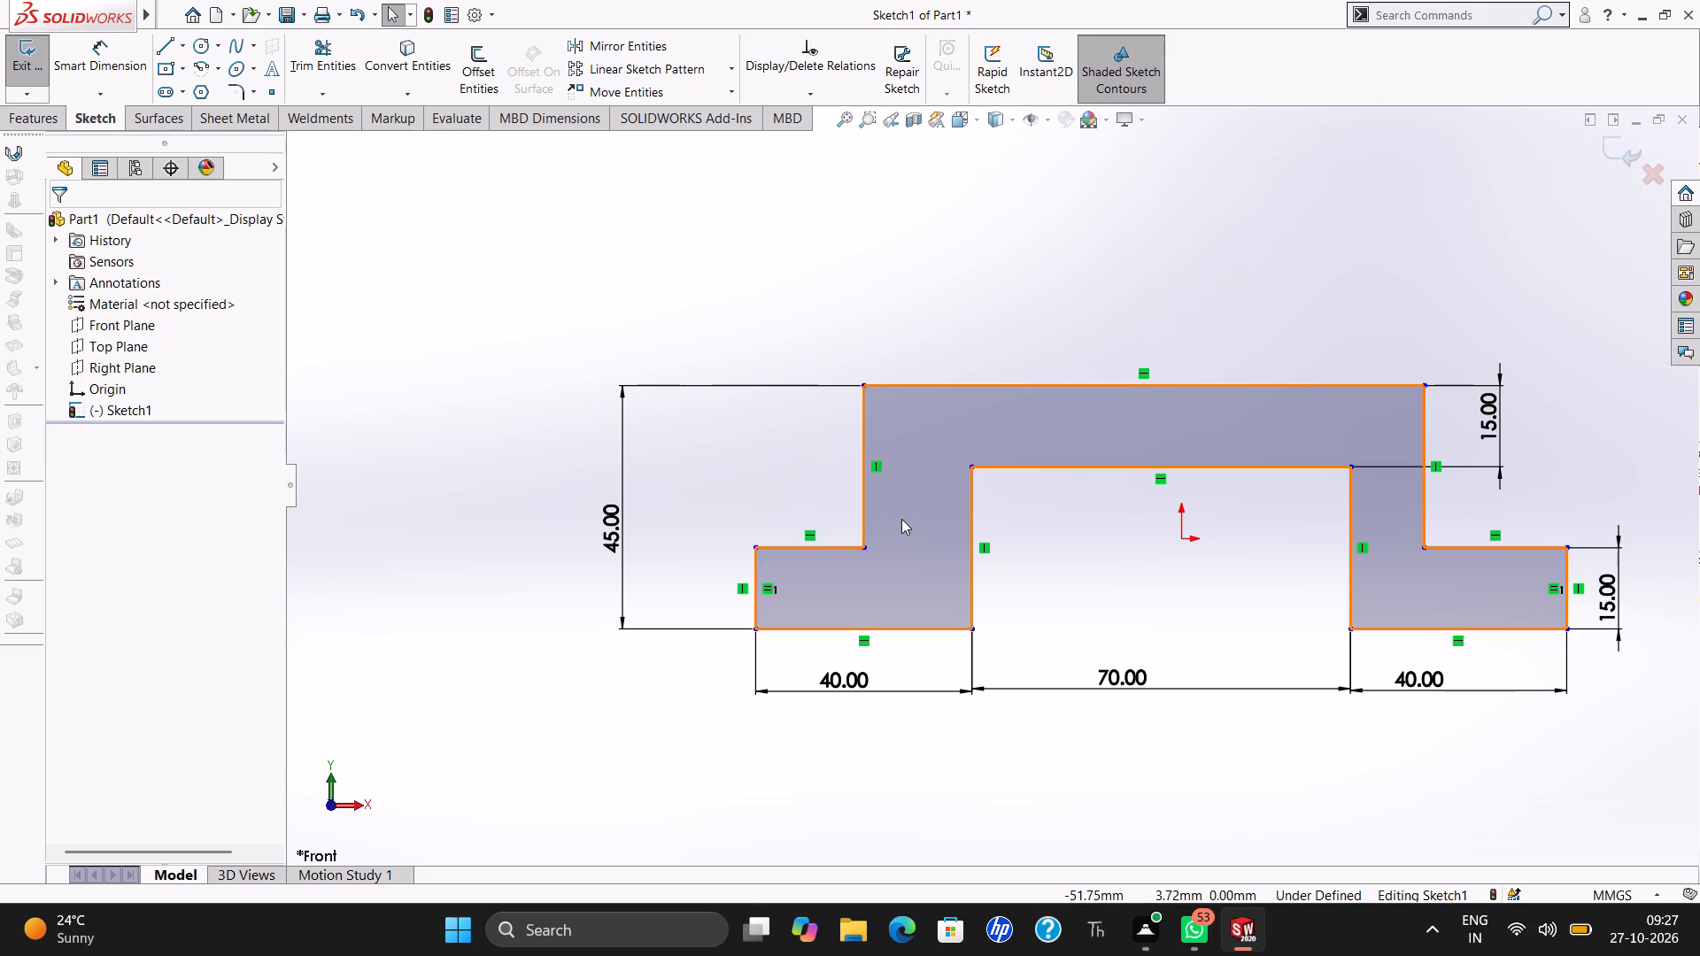
Sketch a slanted line from the opening's lower-left corner up to the inner top edge.
left_click(174, 53)
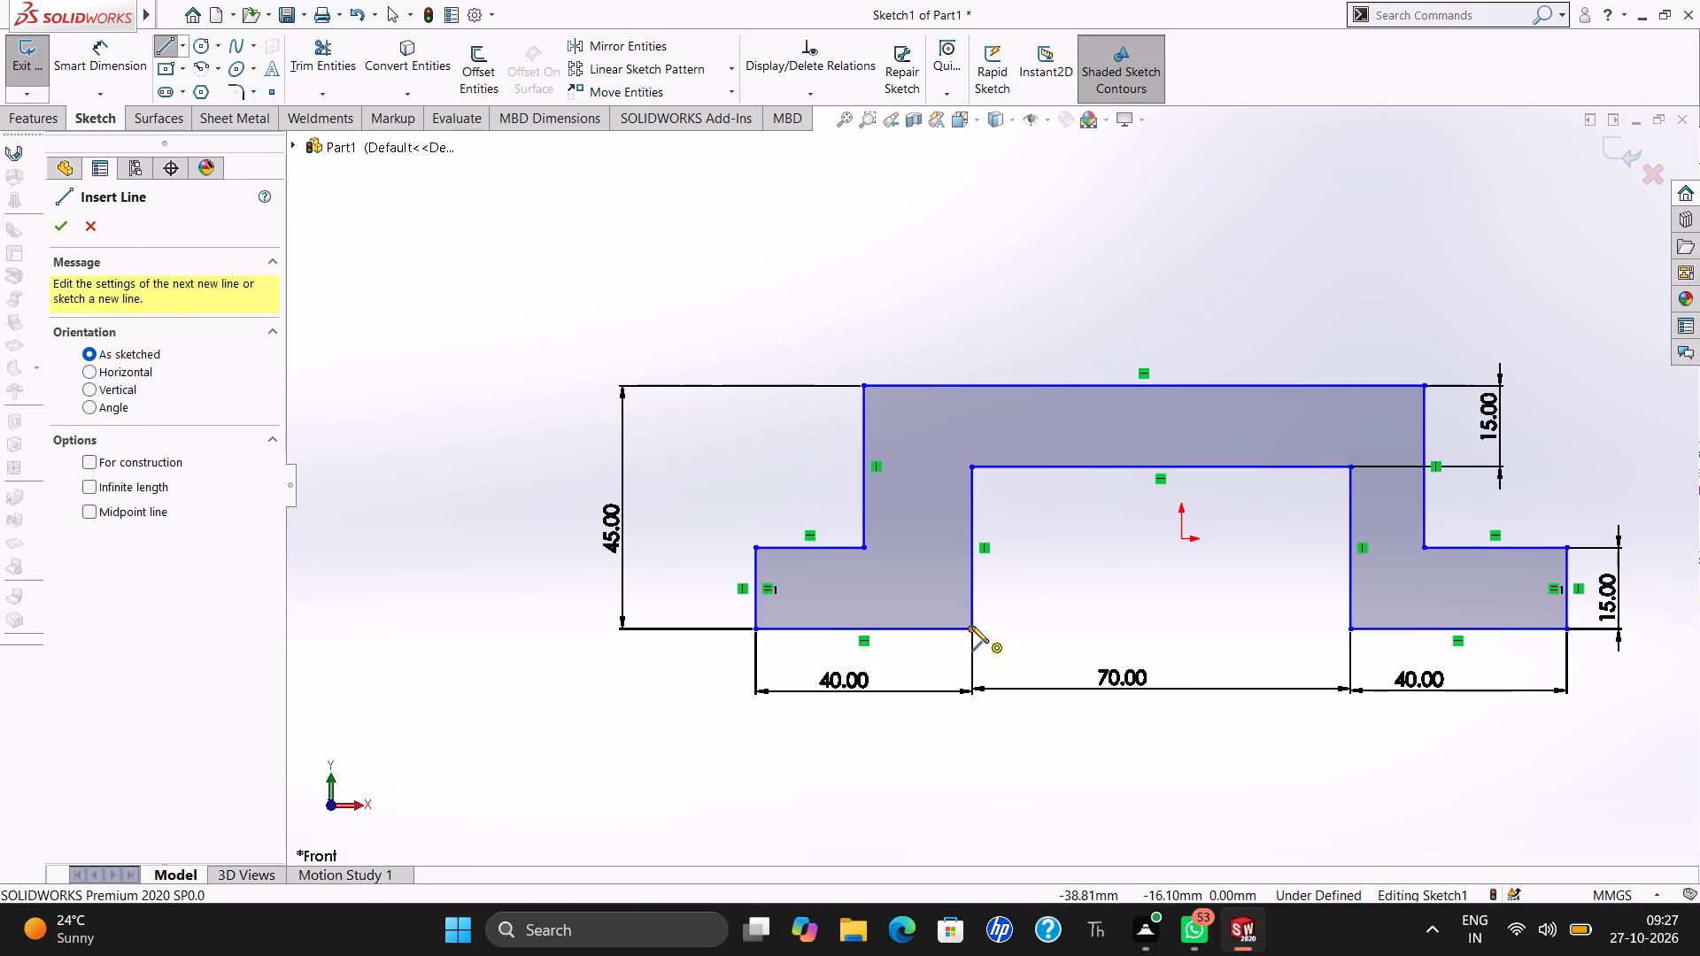
left_click(971, 626)
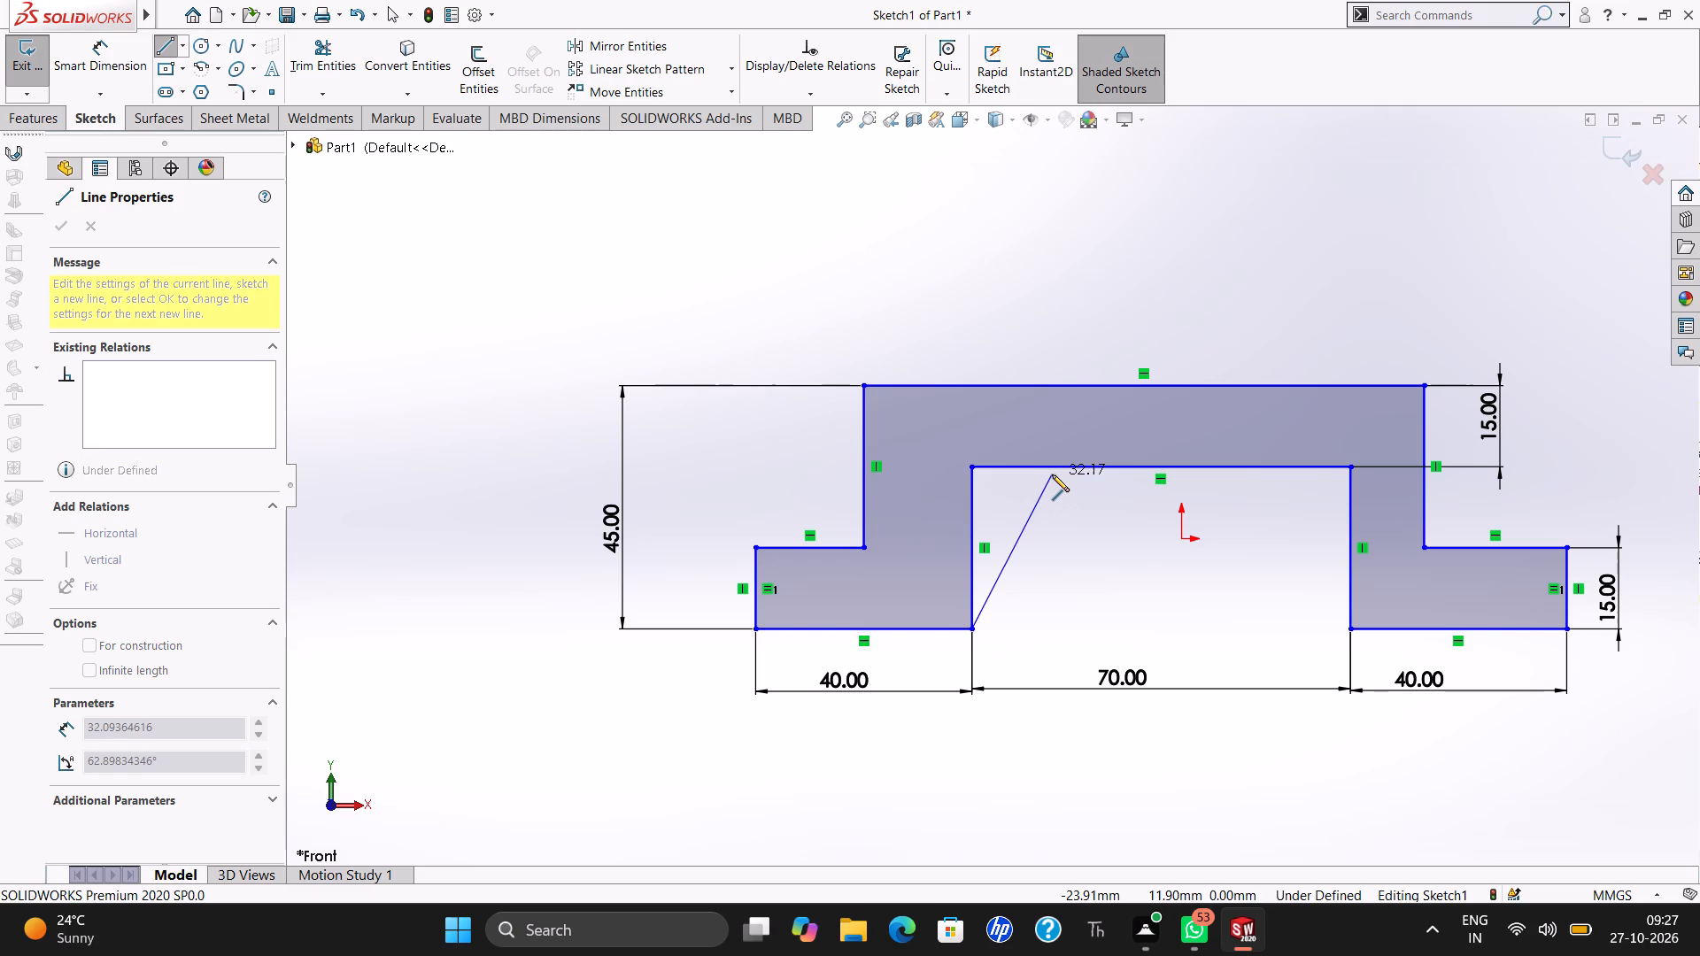
left_click(1053, 466)
key("Escape")
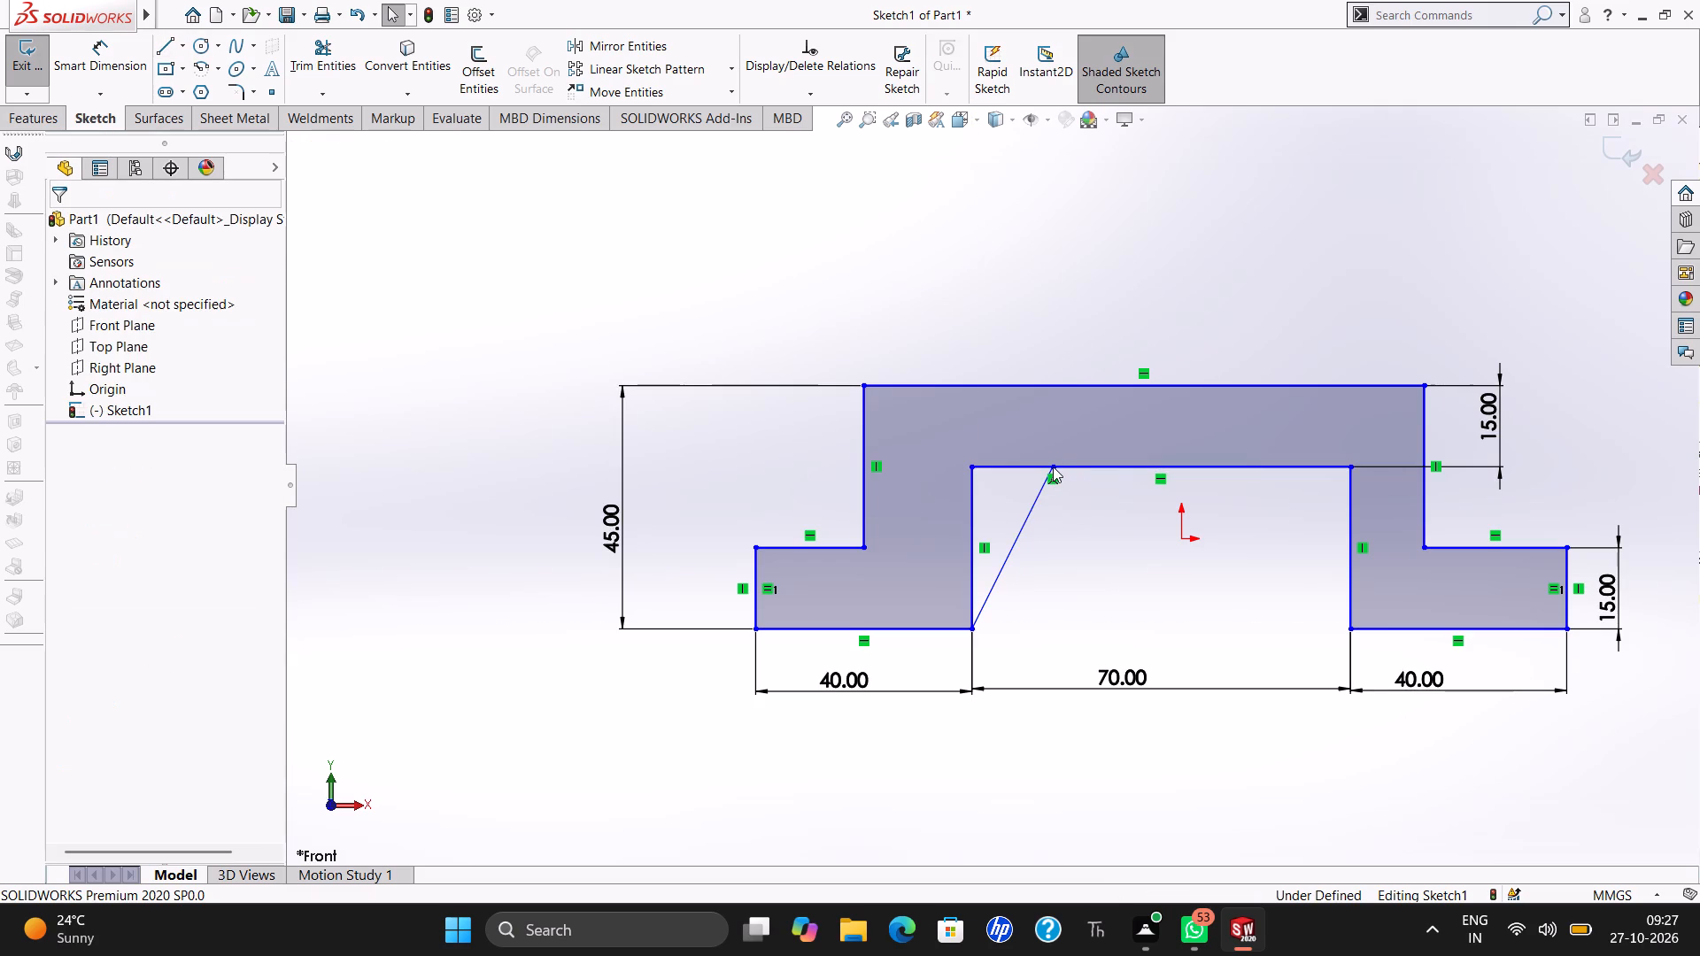
key("Escape")
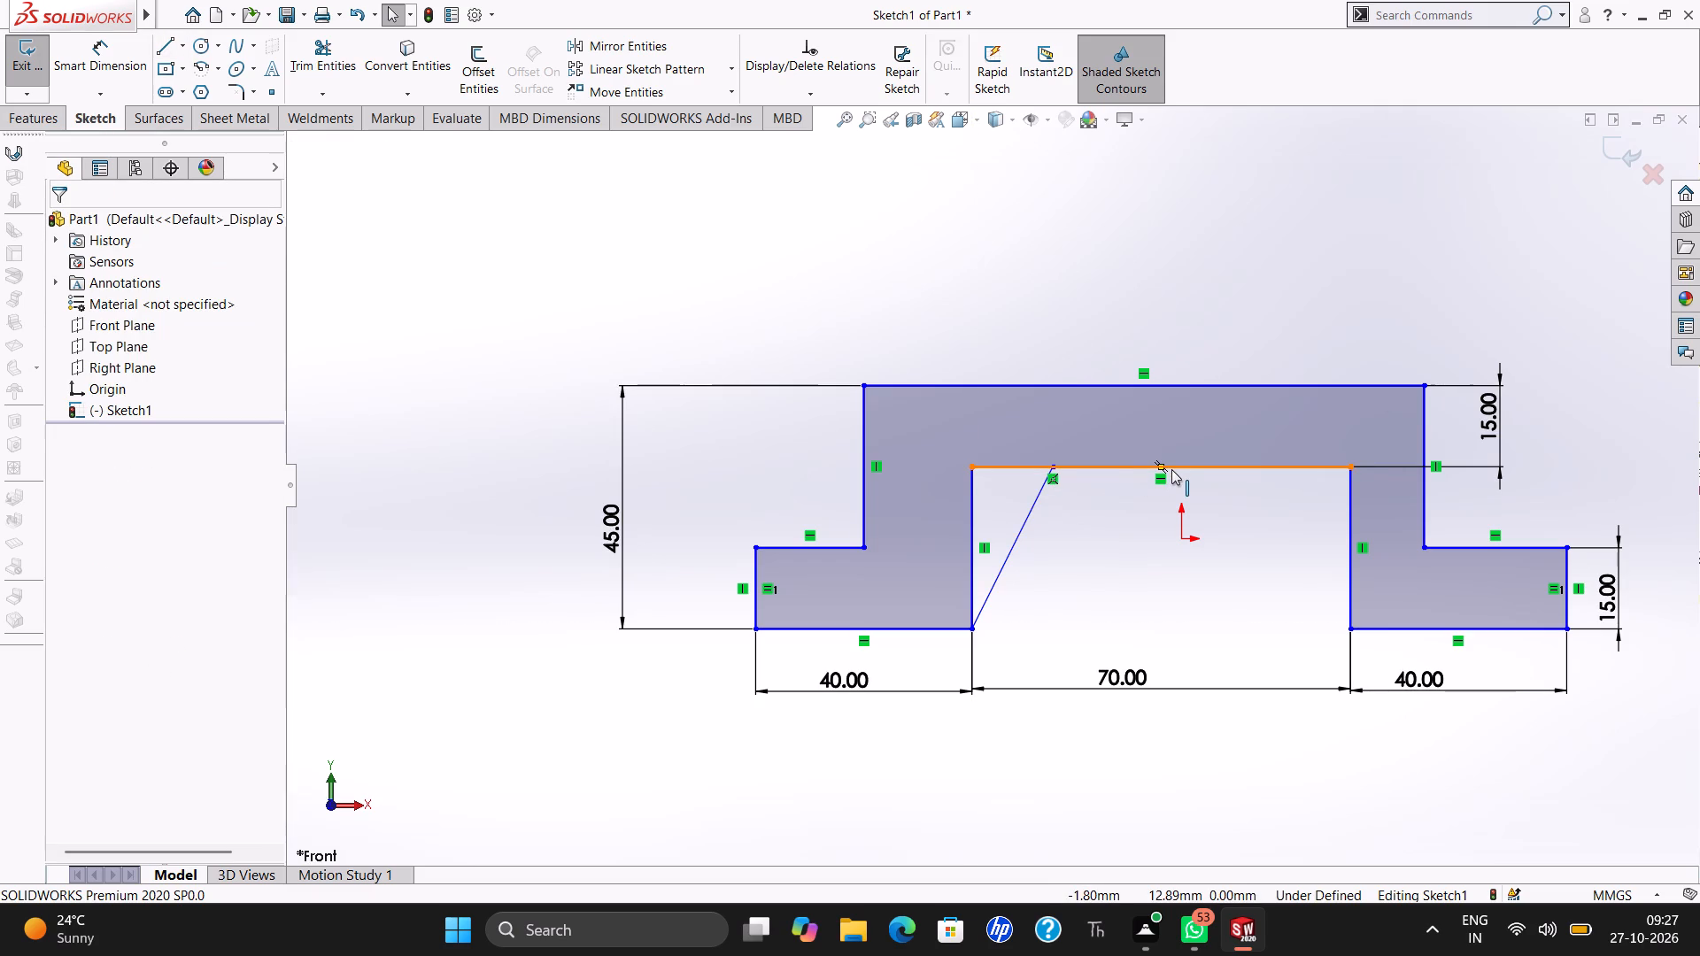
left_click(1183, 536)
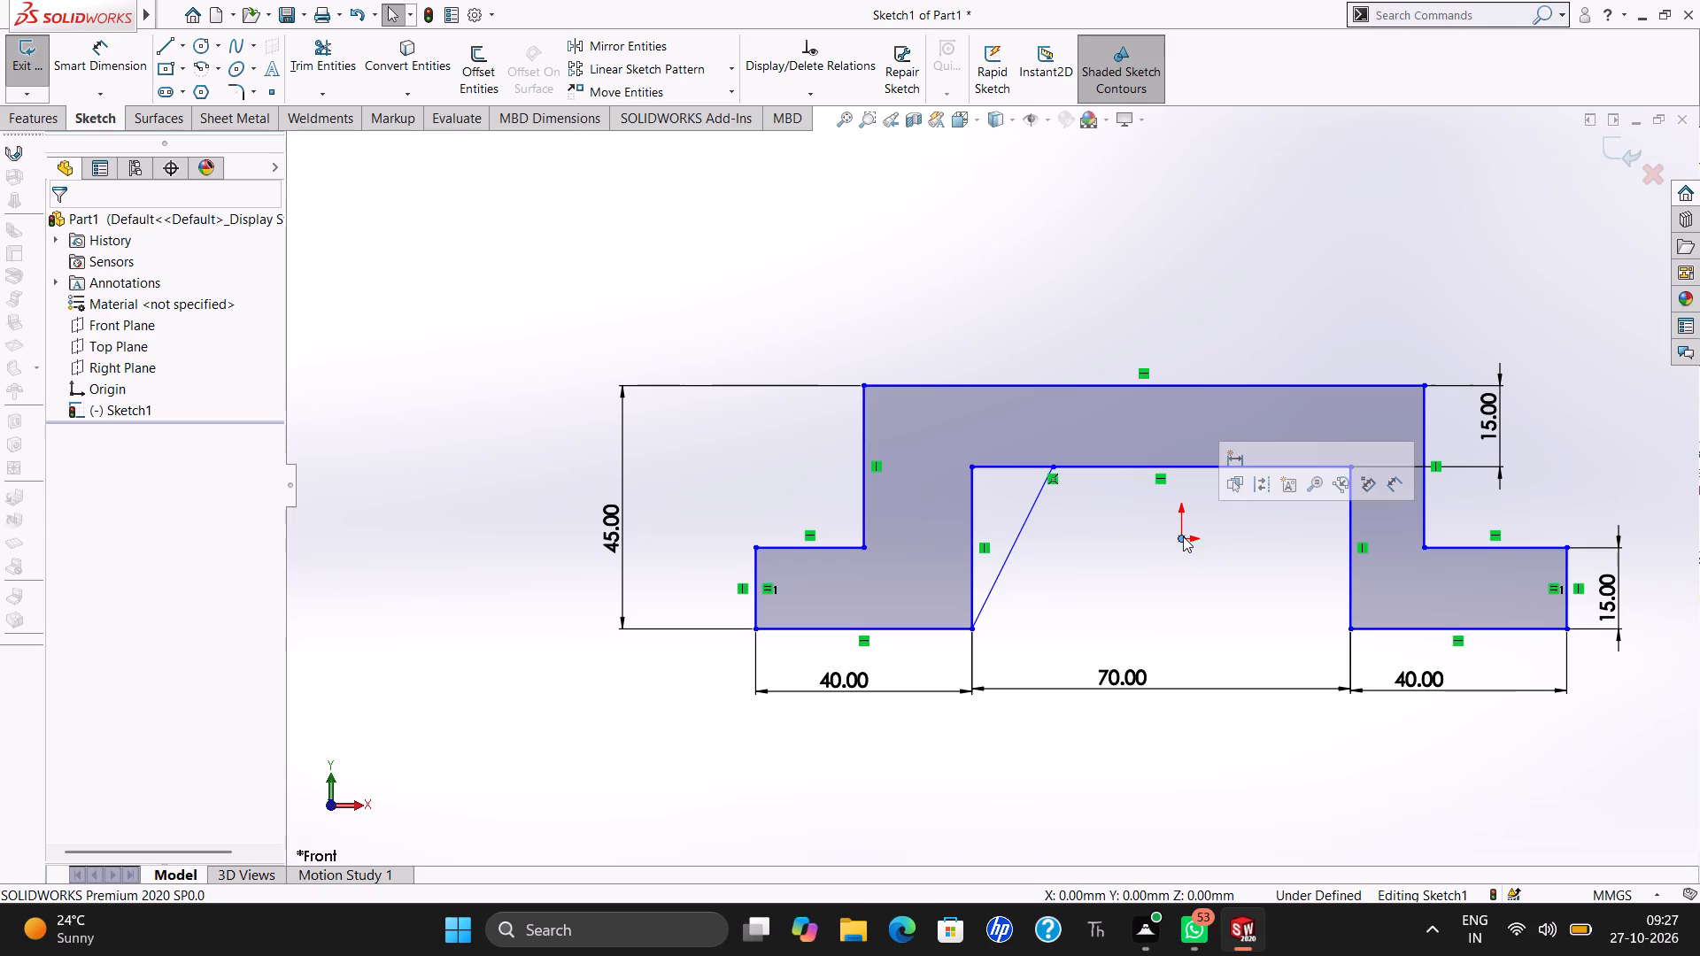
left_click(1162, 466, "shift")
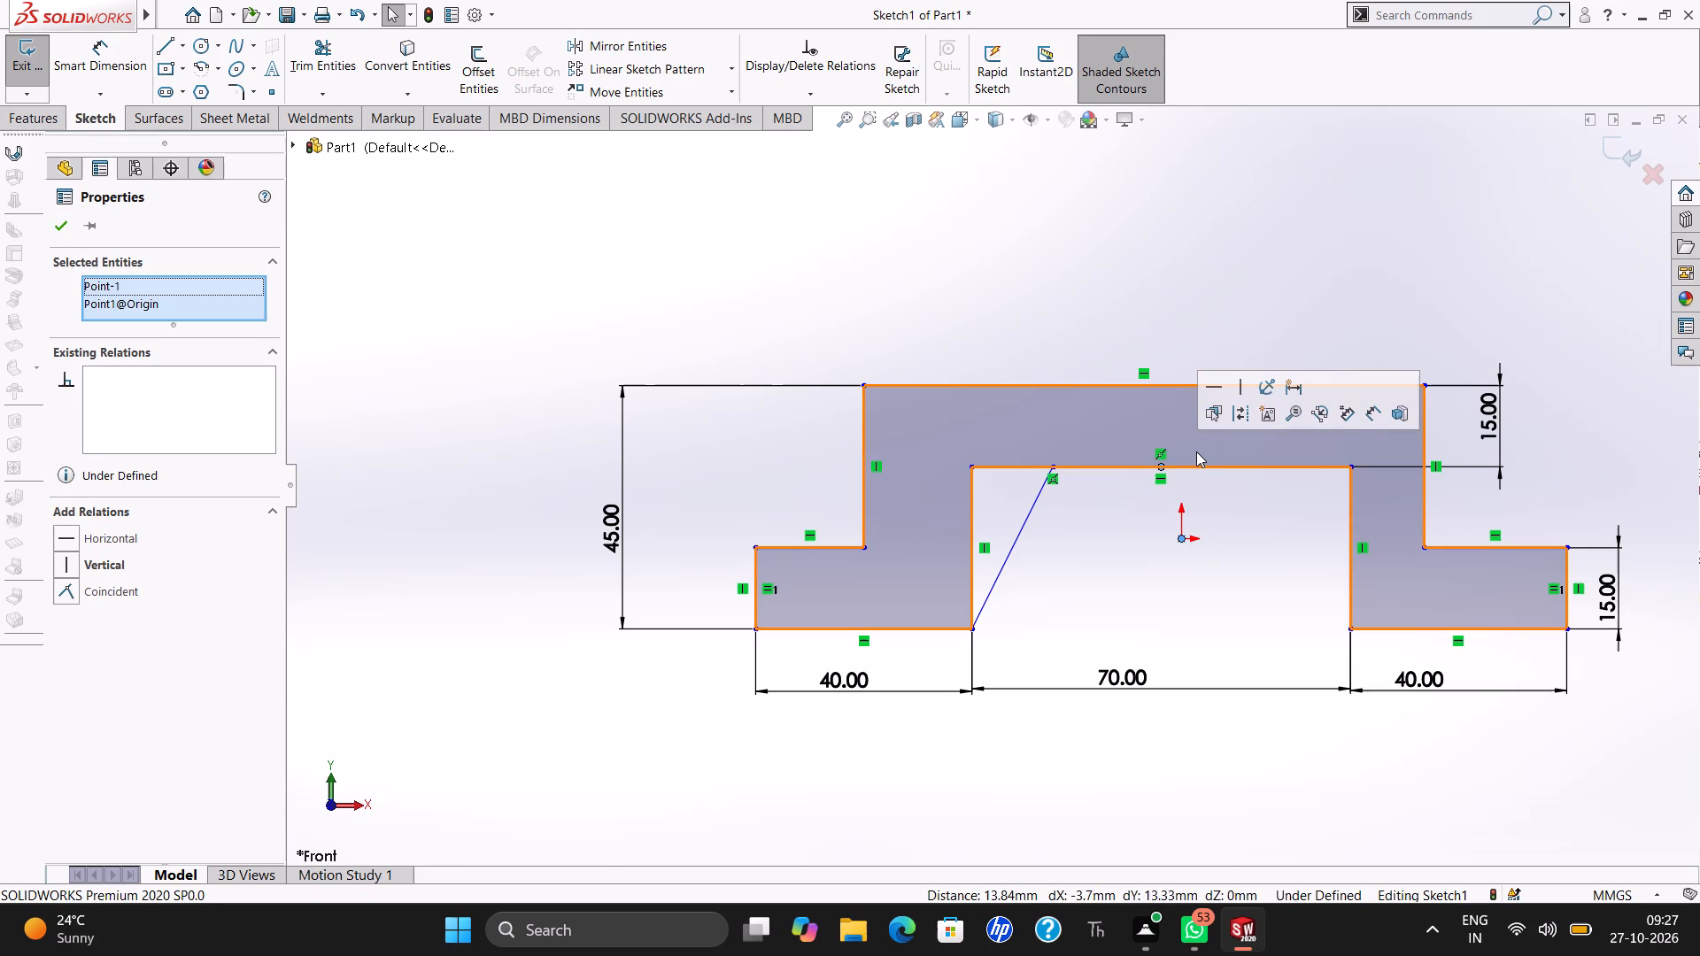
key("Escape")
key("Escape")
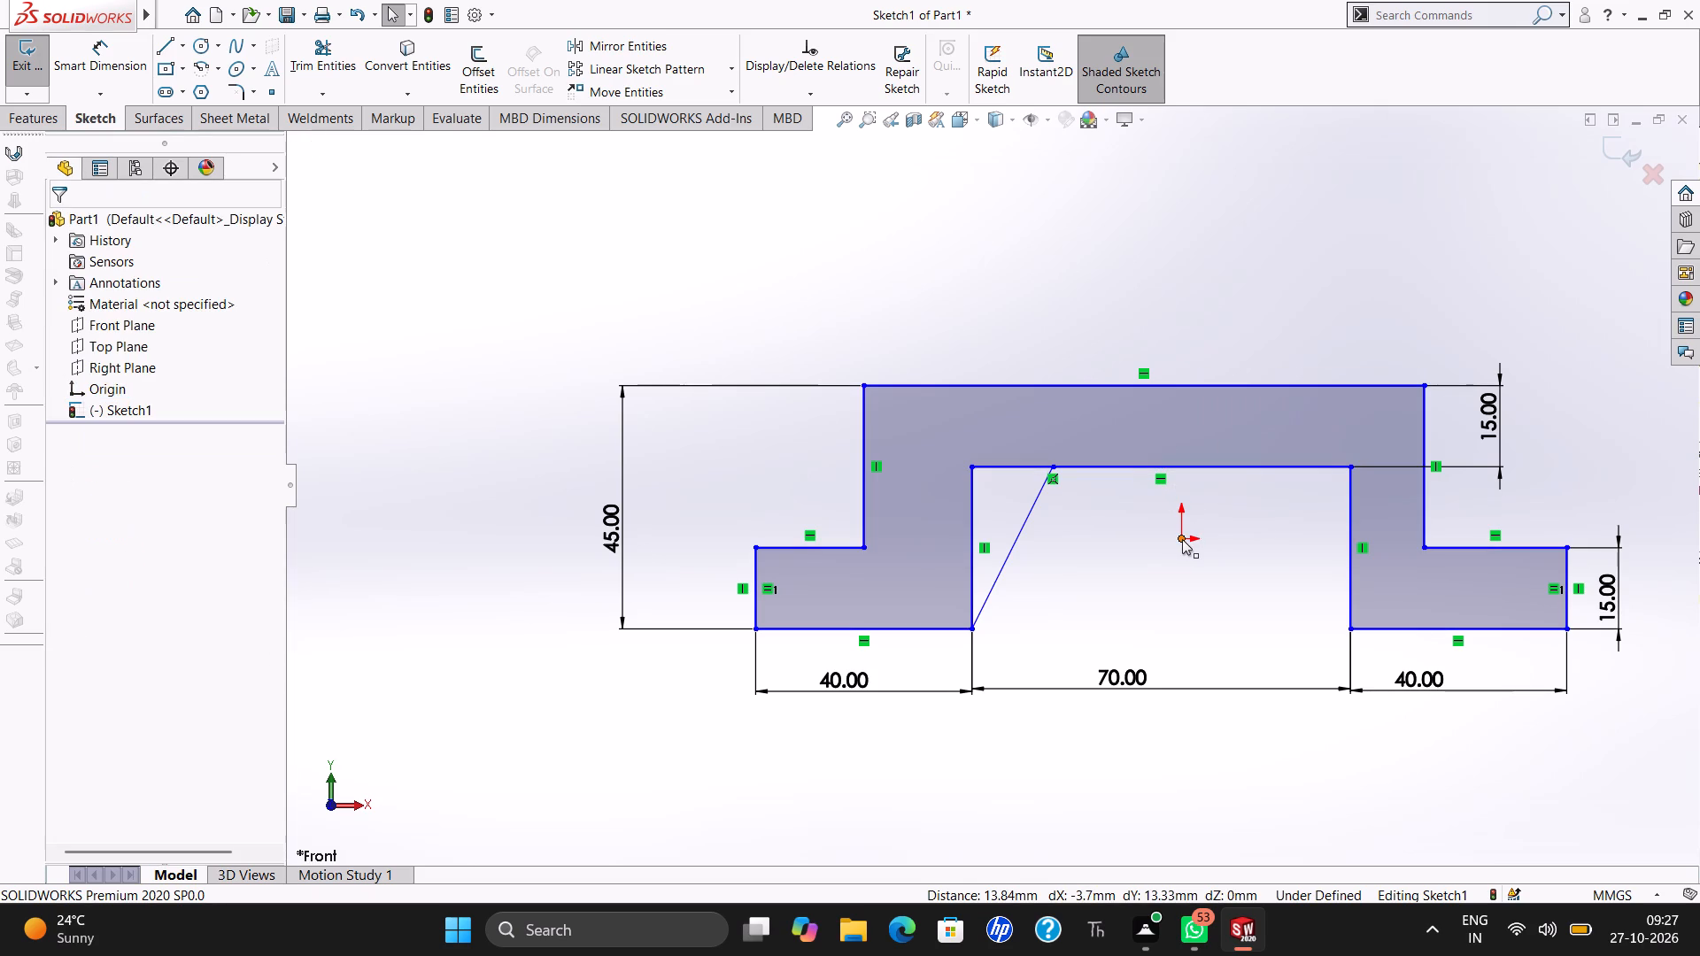
Add a Midpoint relation that centres the opening's inner top edge on the origin.
left_click(1182, 539, "shift")
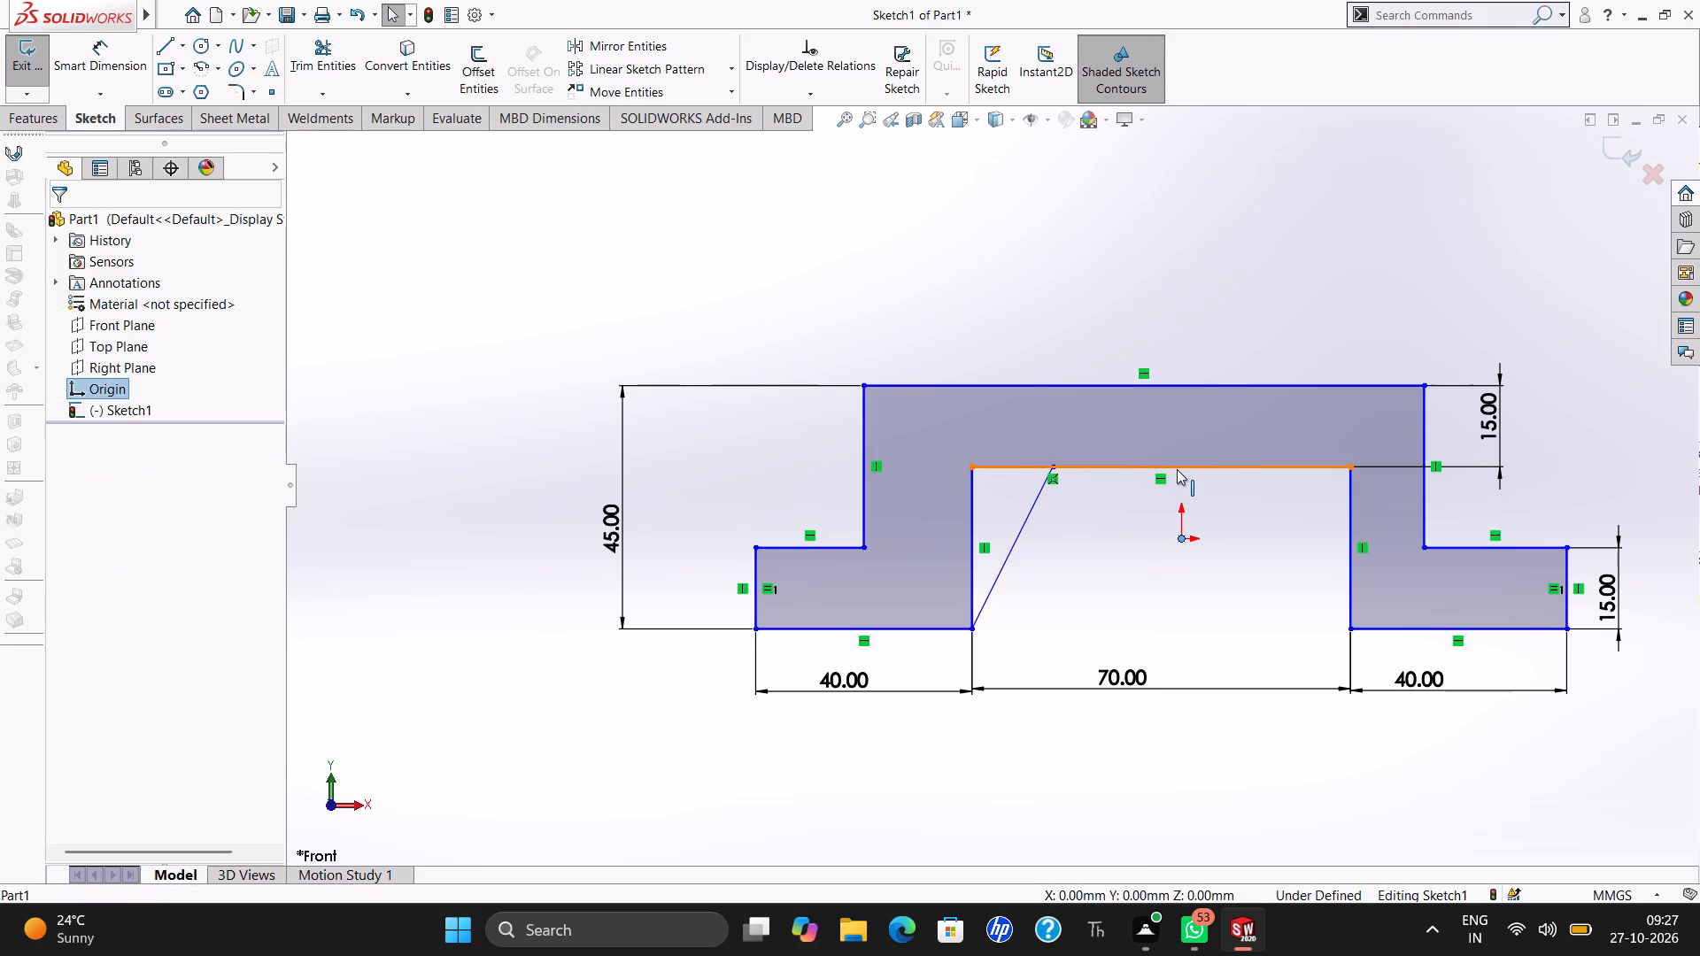
left_click(1177, 469, "shift")
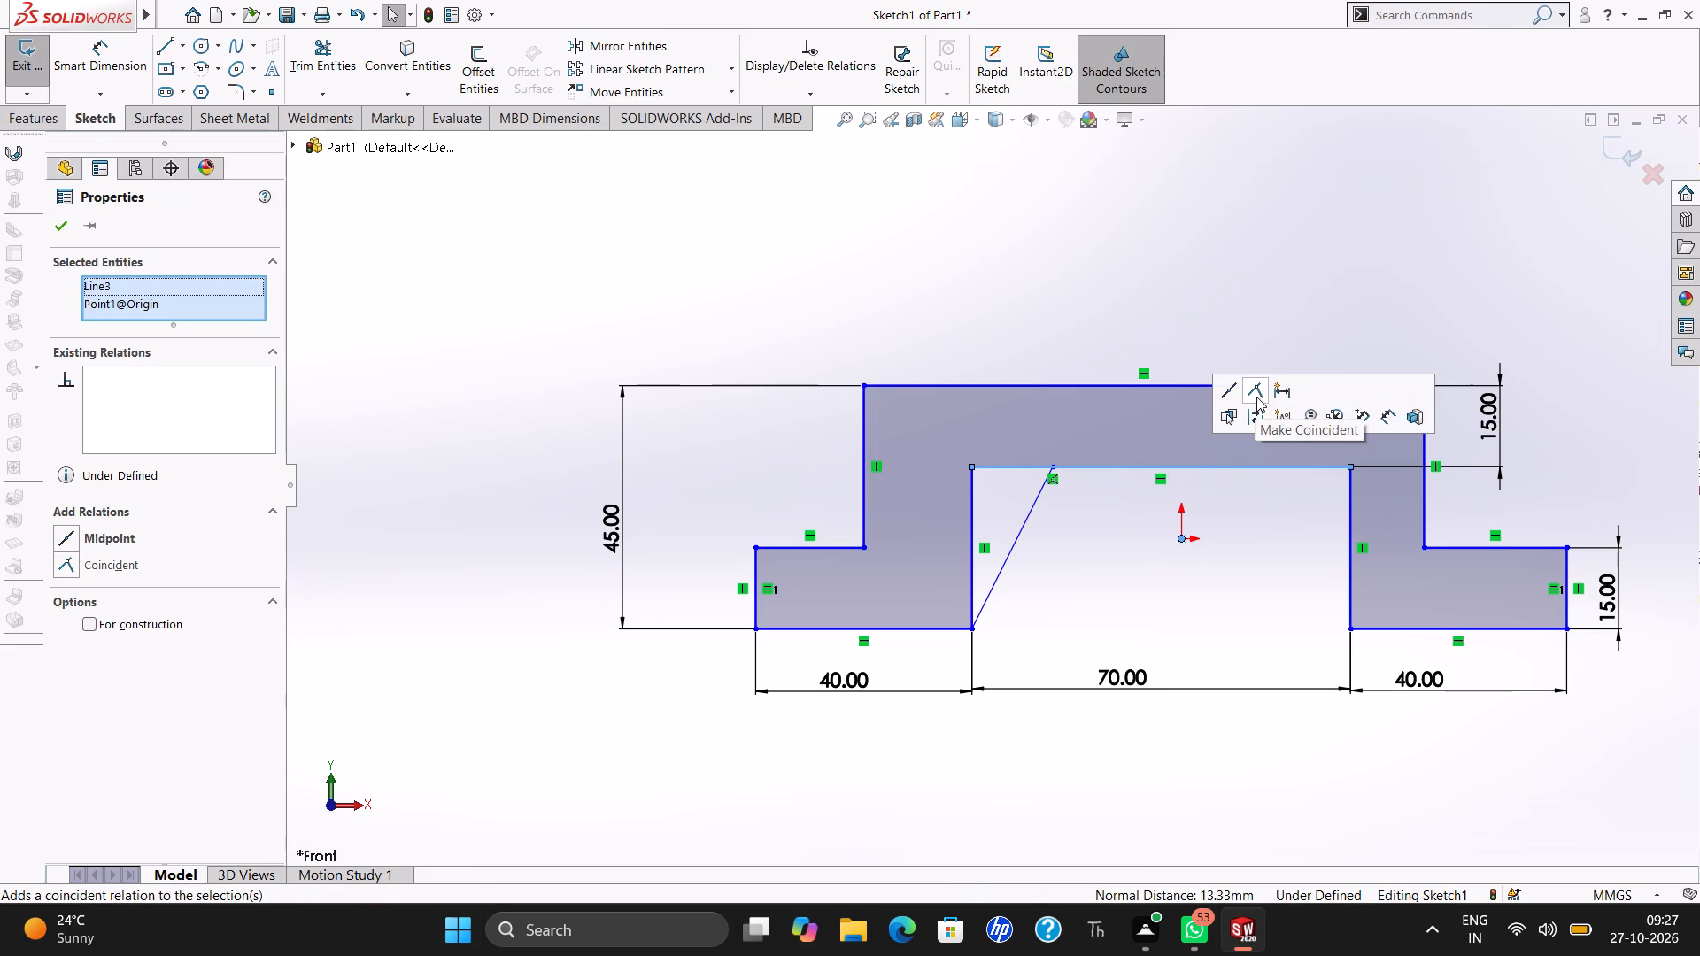
left_click(1234, 397)
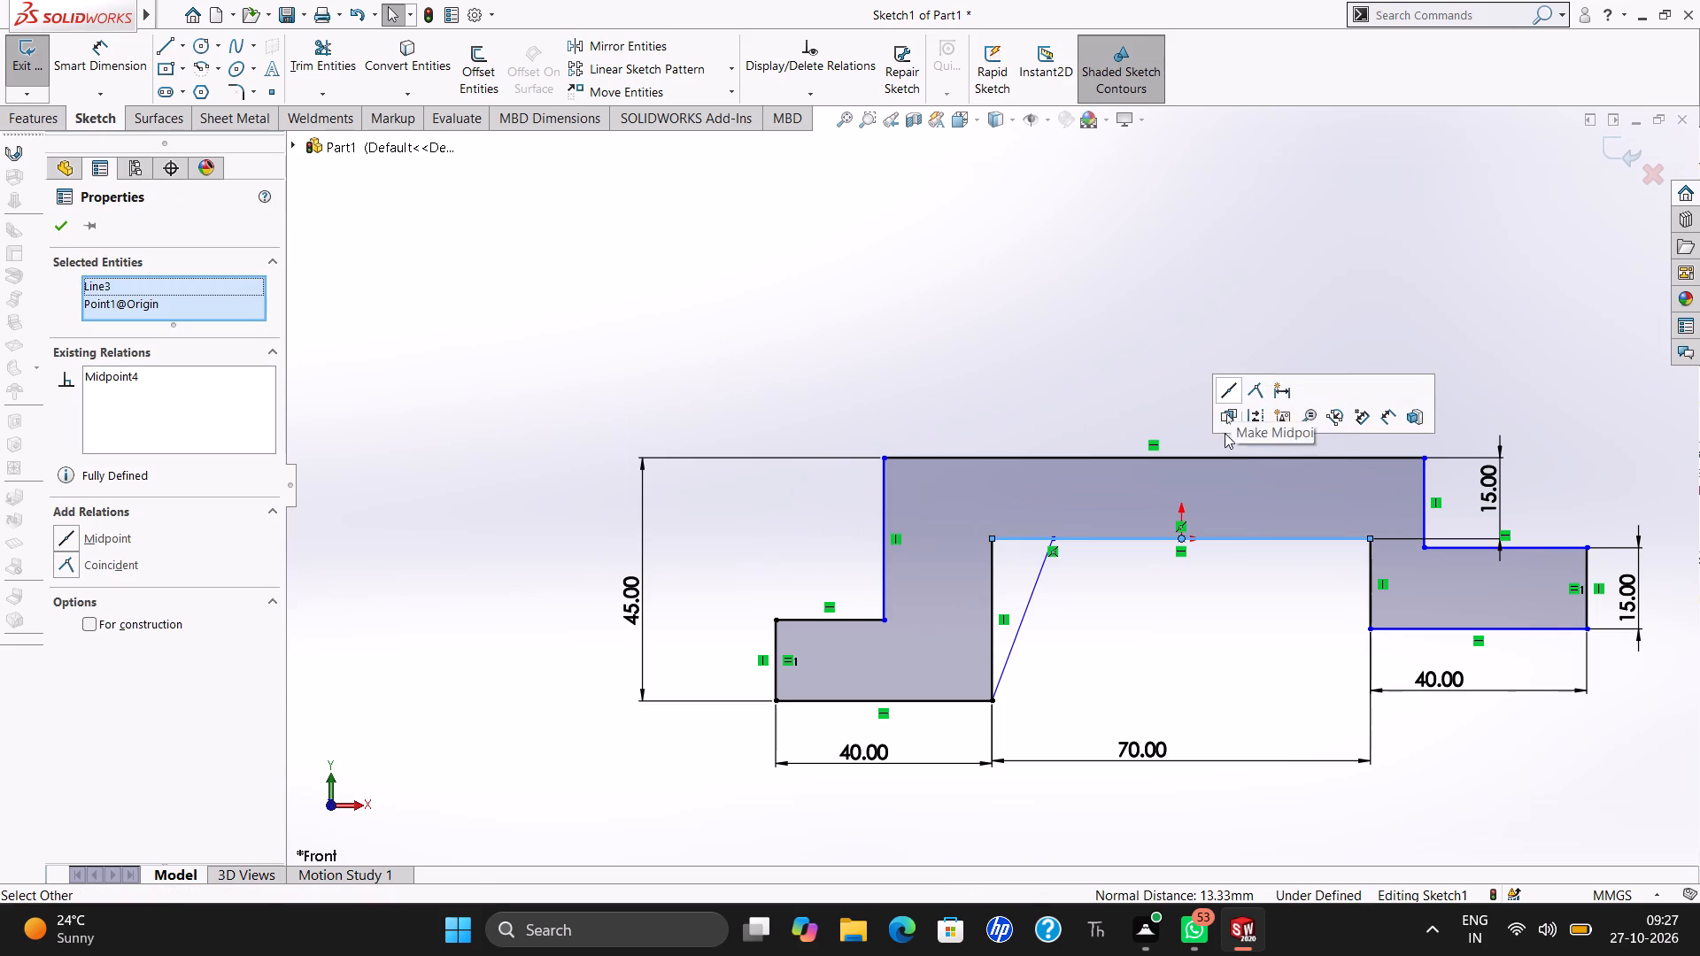
key("Escape")
key("Escape")
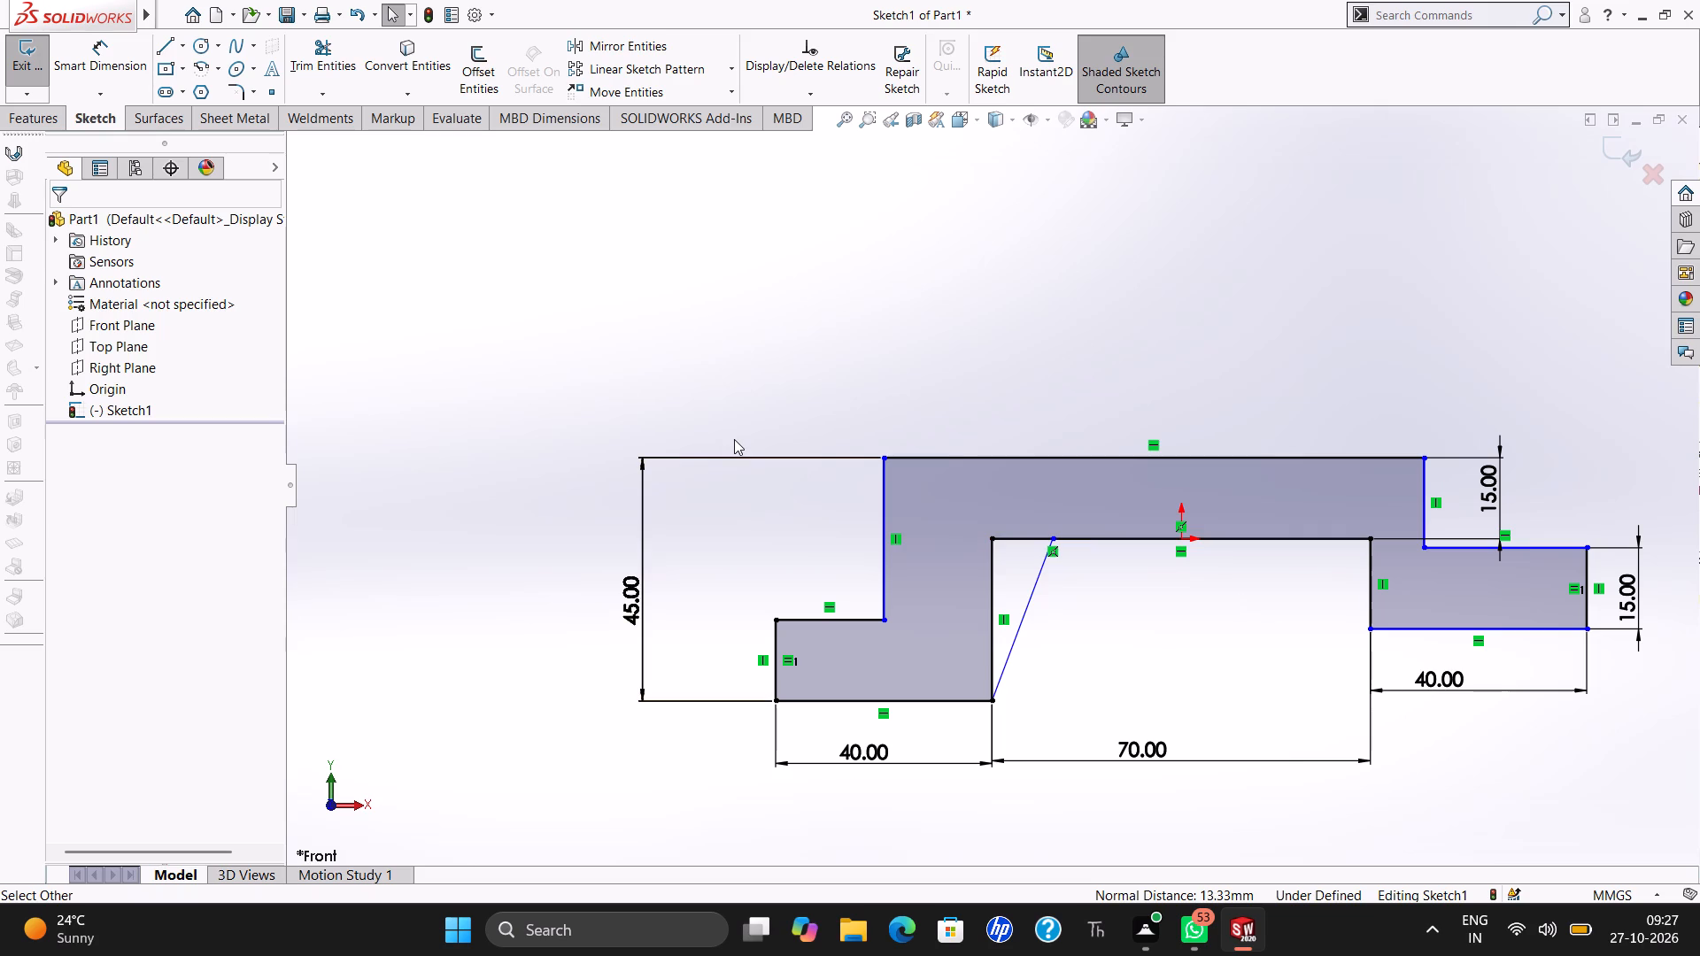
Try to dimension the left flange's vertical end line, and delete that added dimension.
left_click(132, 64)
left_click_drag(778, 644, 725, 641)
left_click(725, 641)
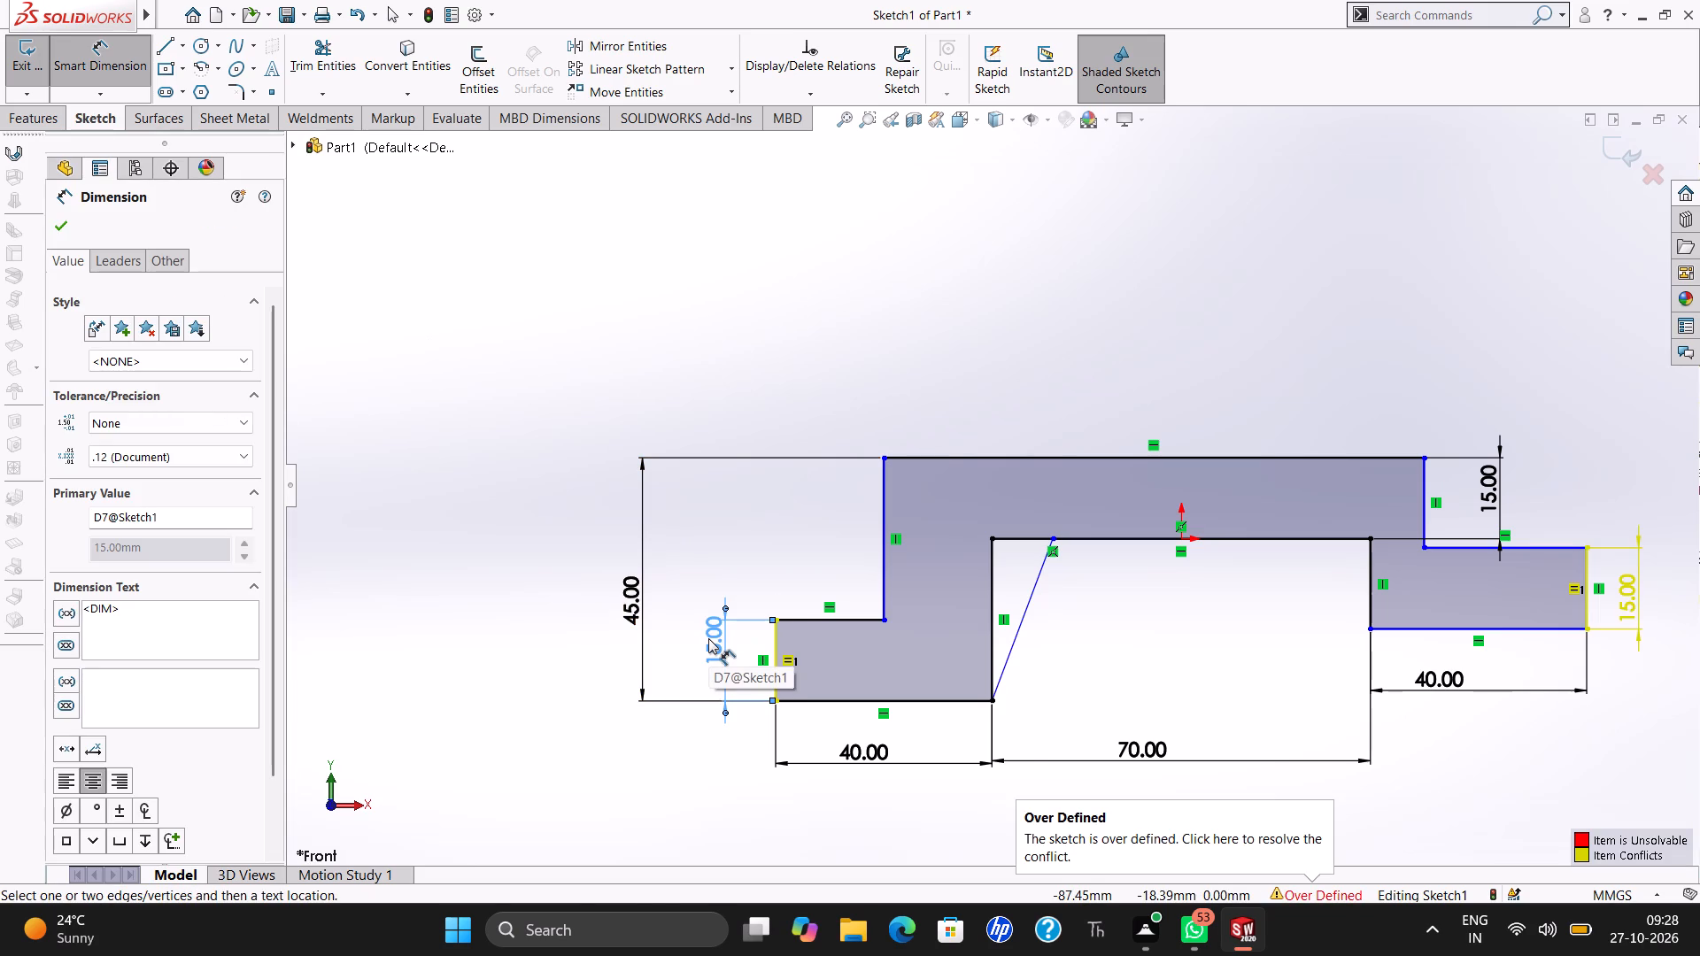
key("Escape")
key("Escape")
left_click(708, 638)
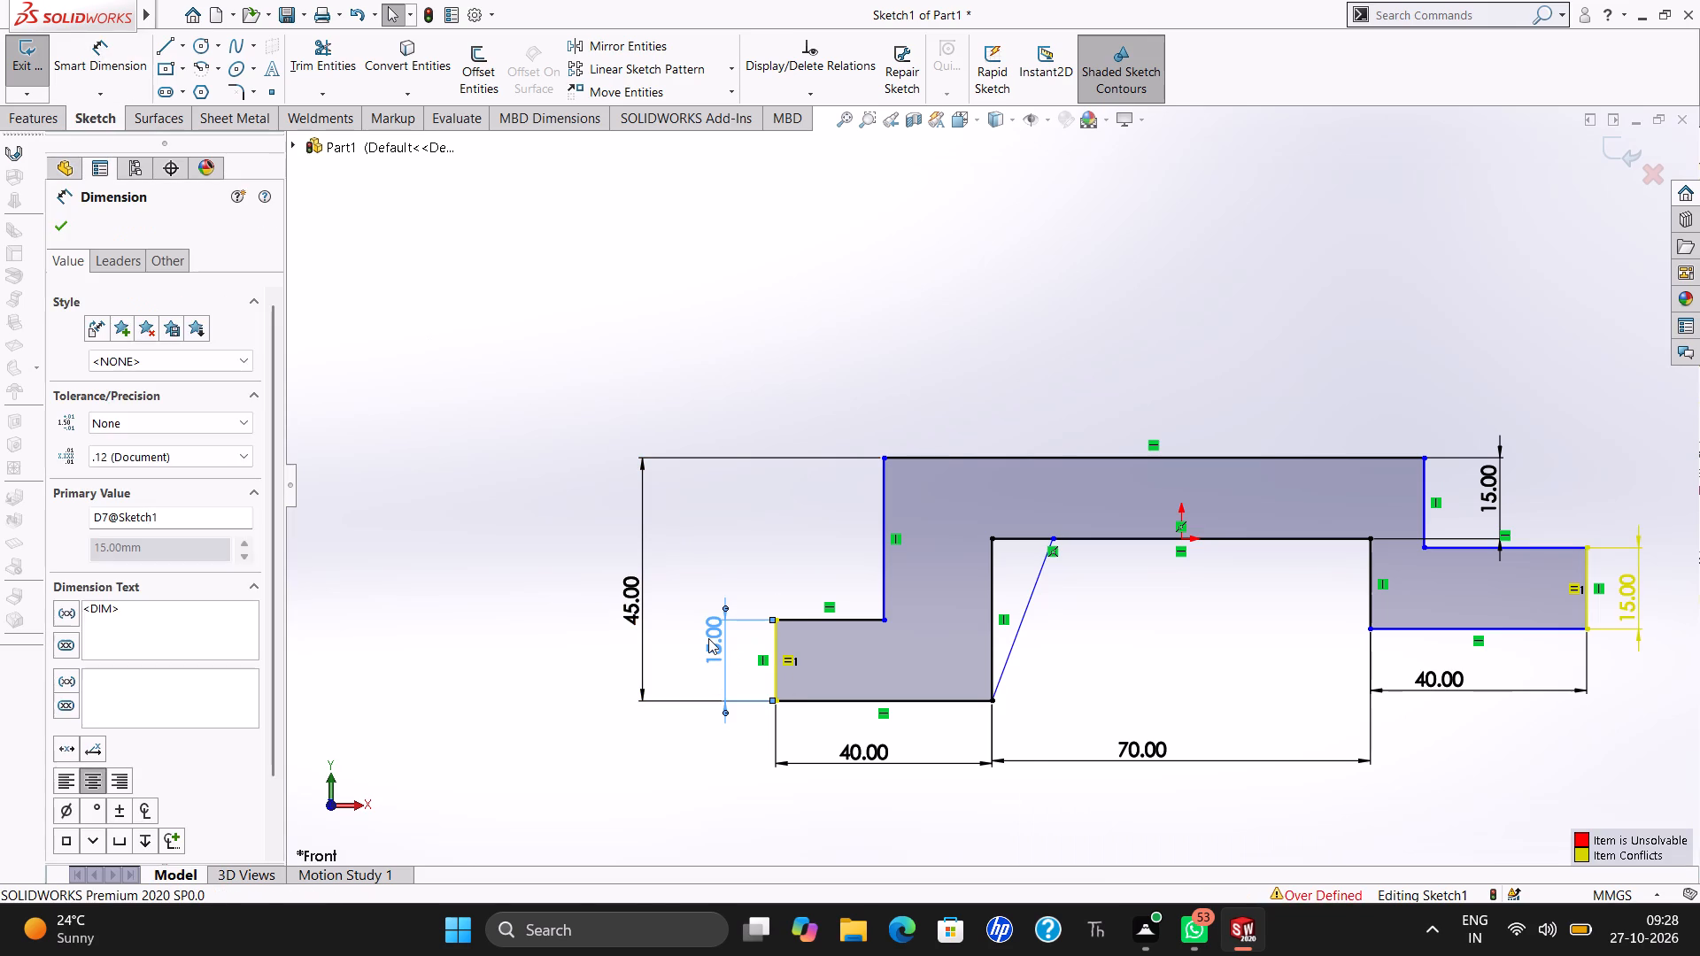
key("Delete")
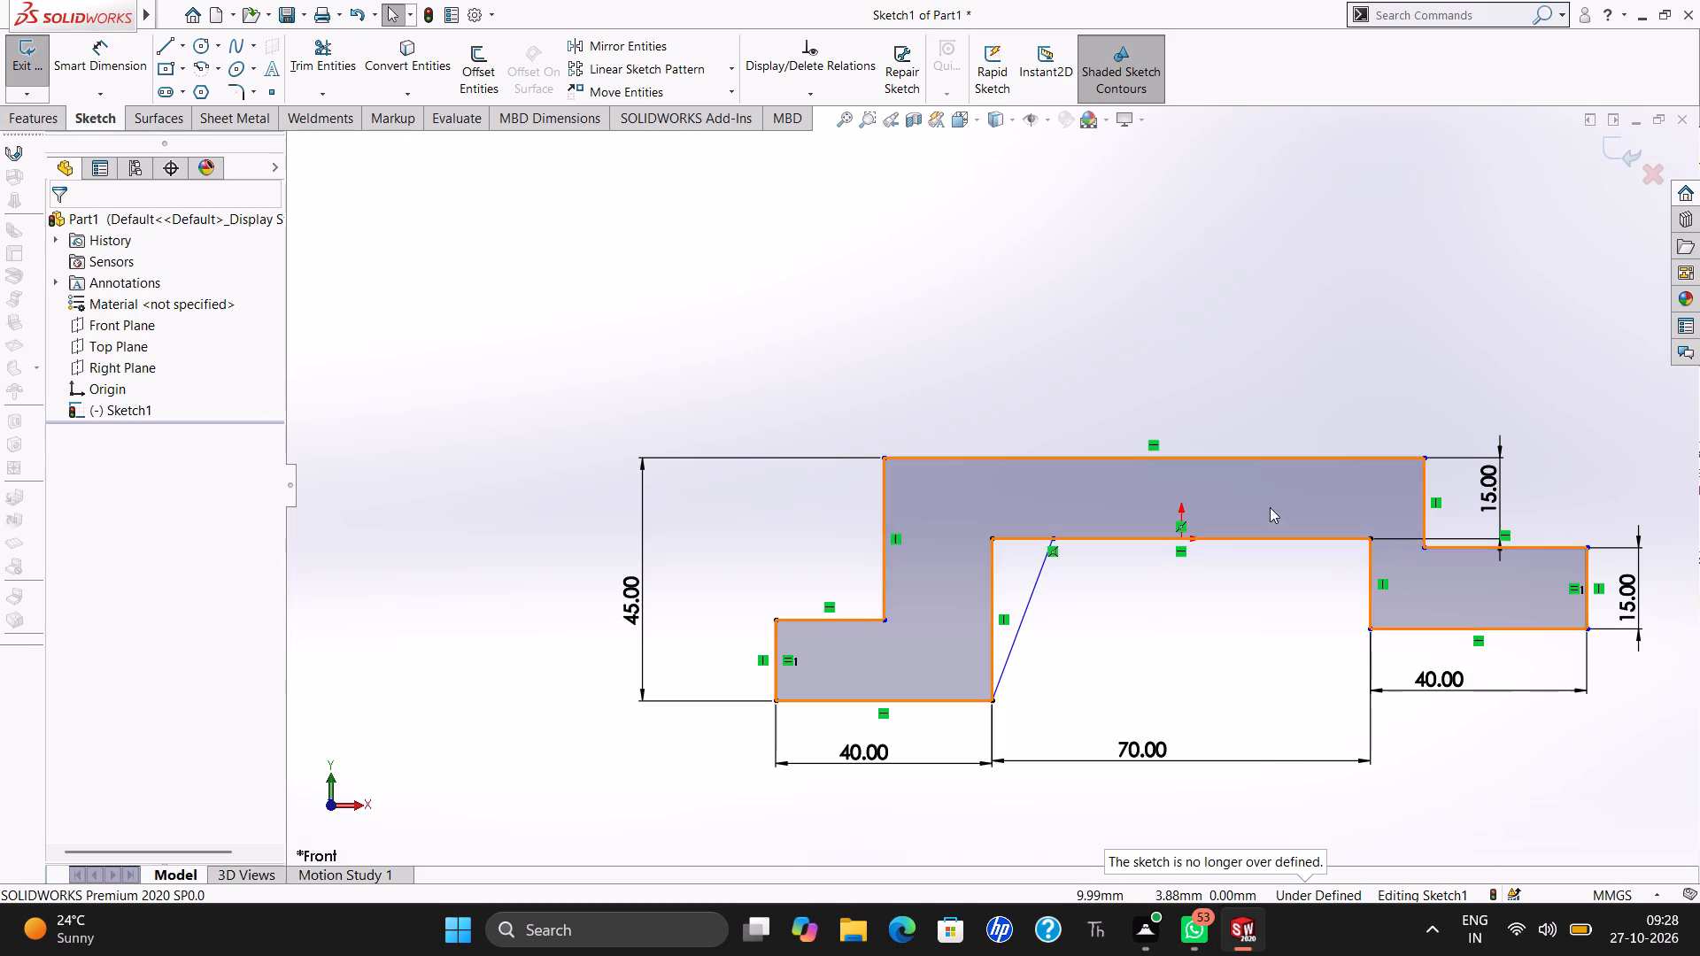
Dimension the vertical distance from the right flange's bottom edge to the outer top edge as 45 mm.
left_click(104, 79)
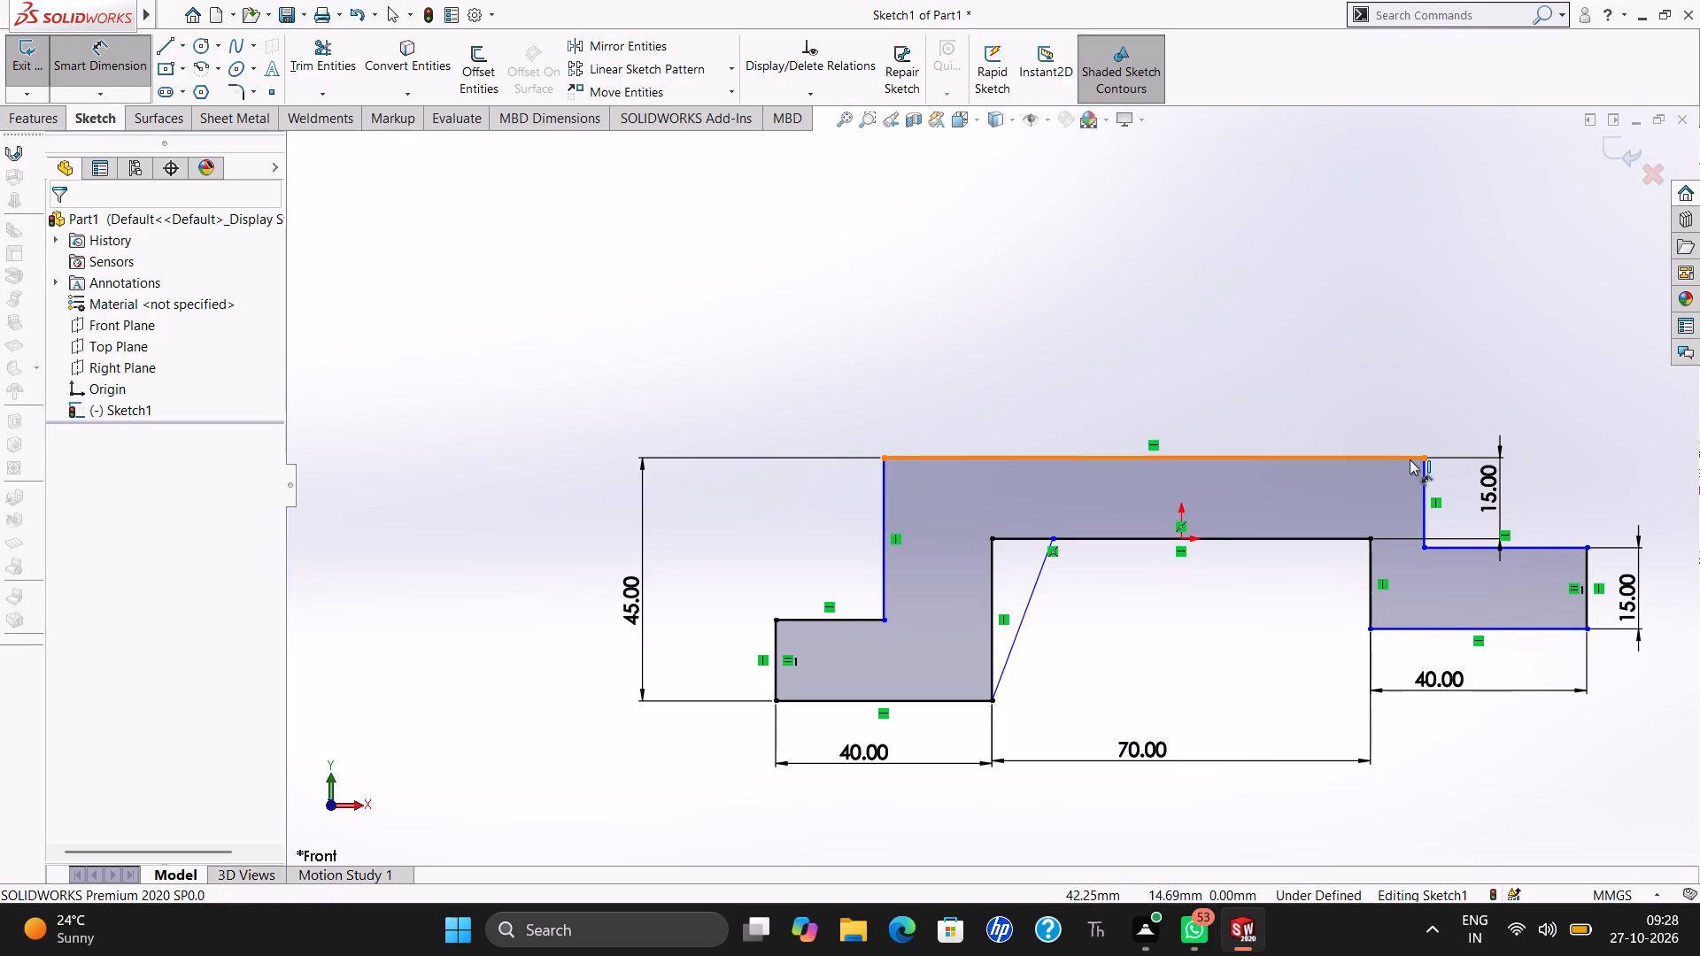
left_click(1409, 458)
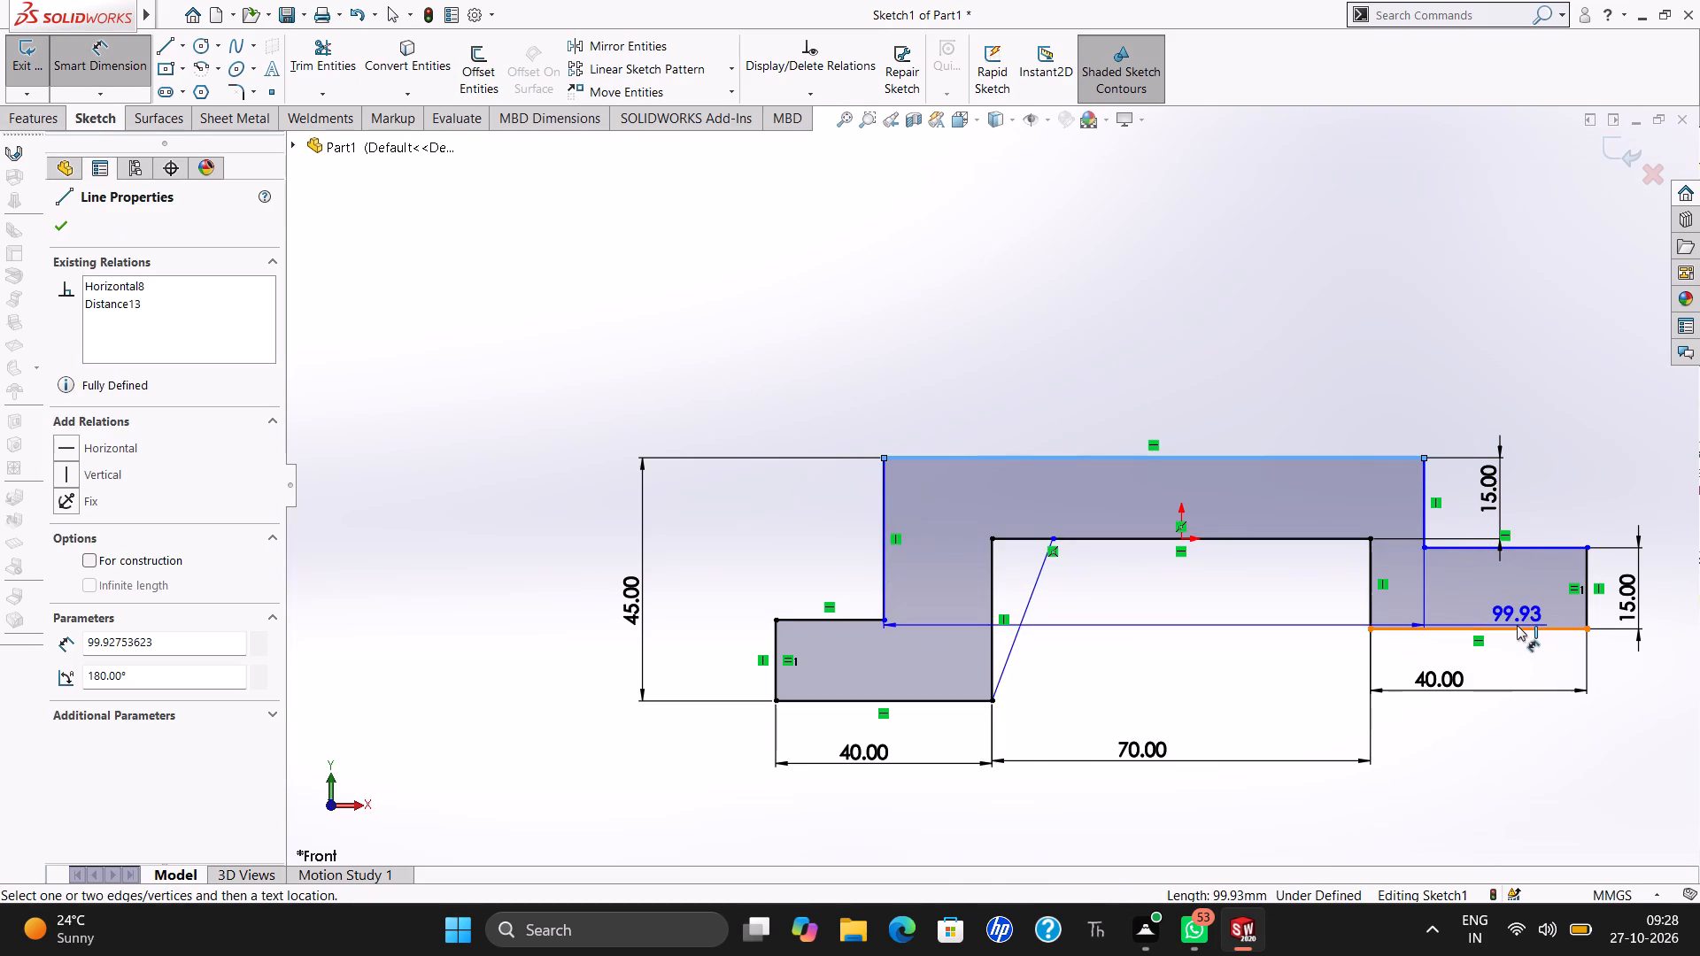
left_click_drag(1517, 625, 1672, 509)
left_click(1672, 509)
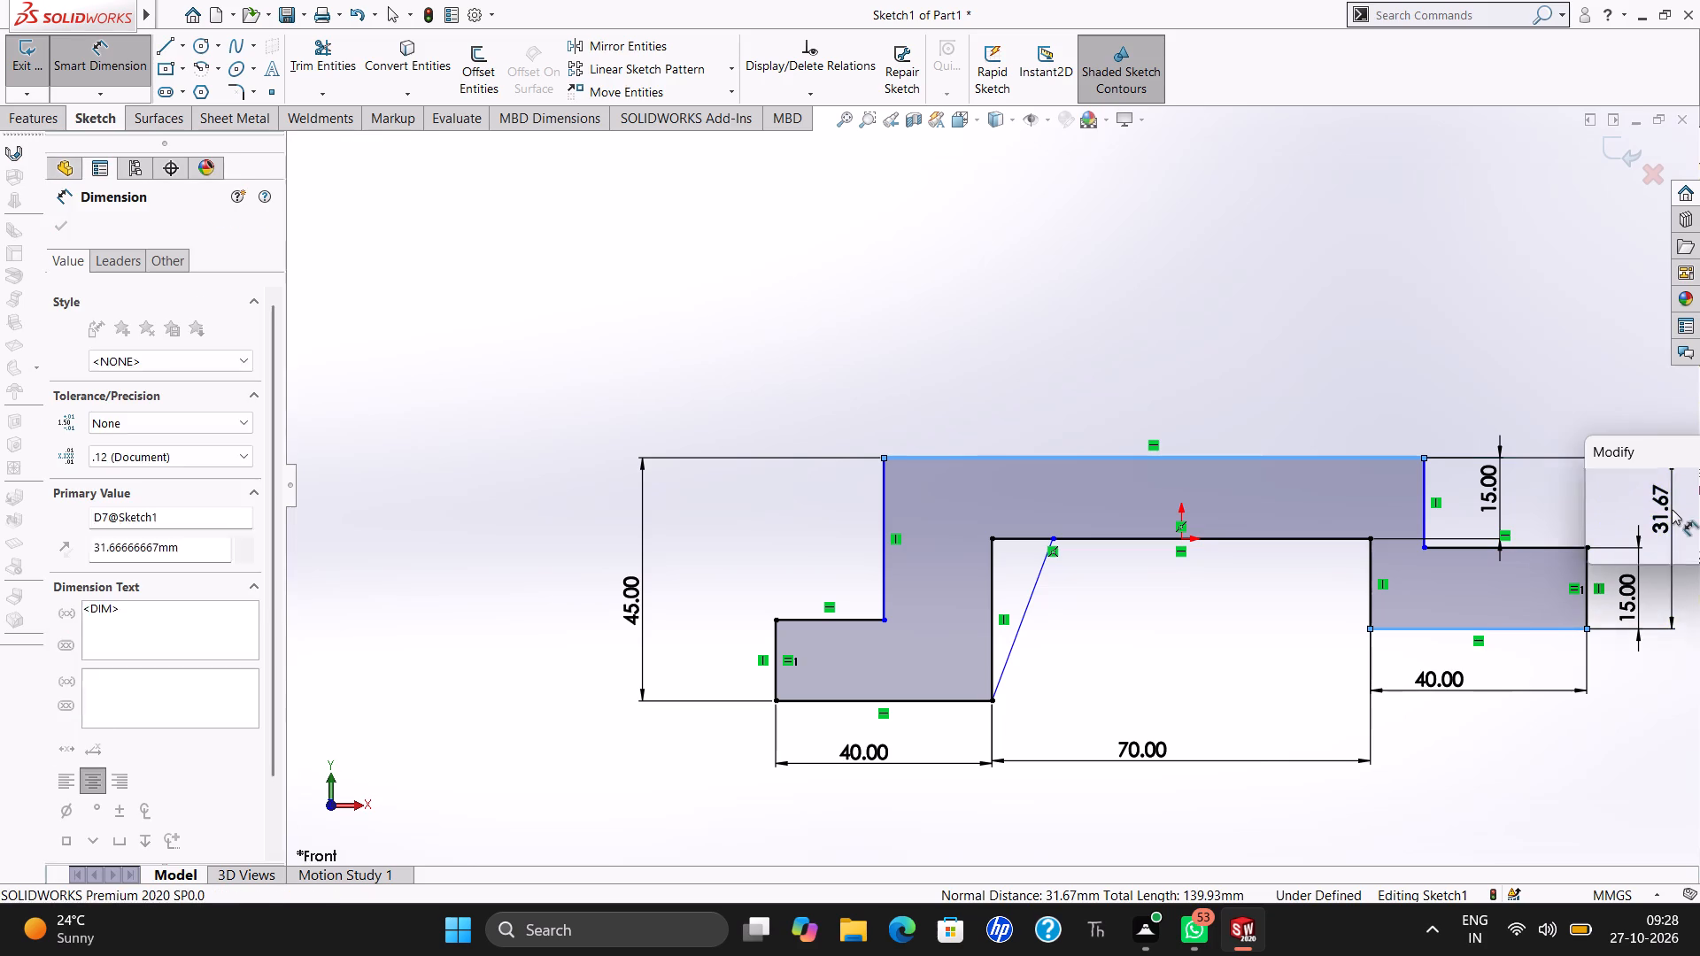
type("45")
key("Return")
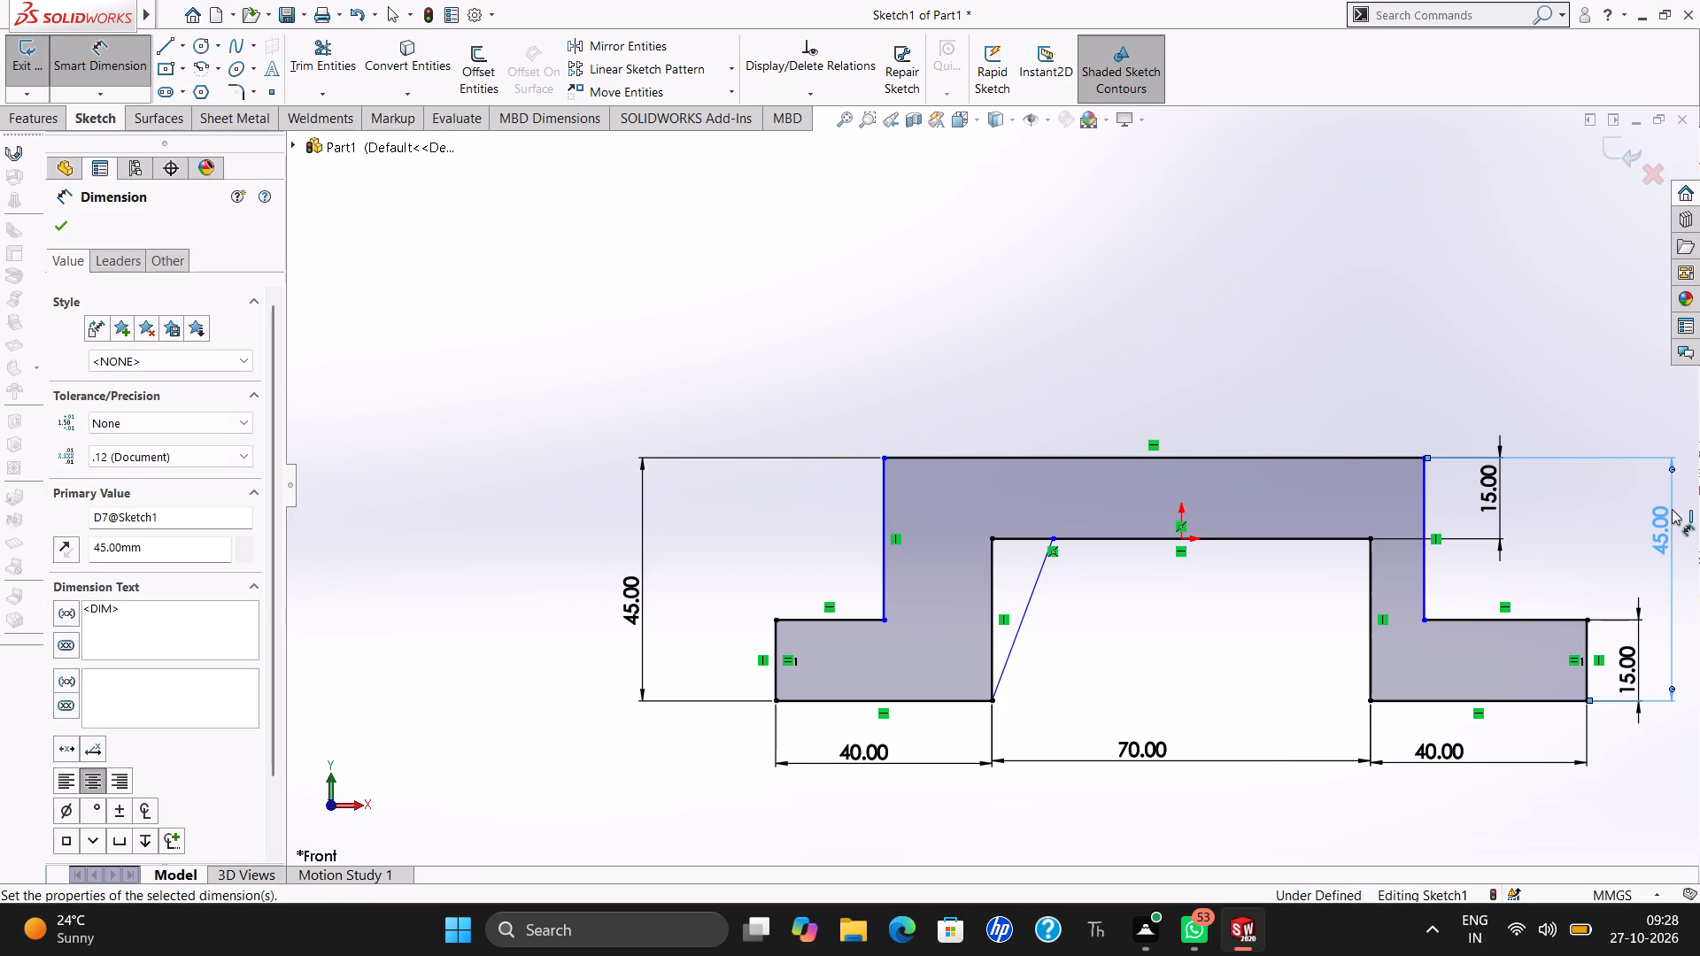
key("Escape")
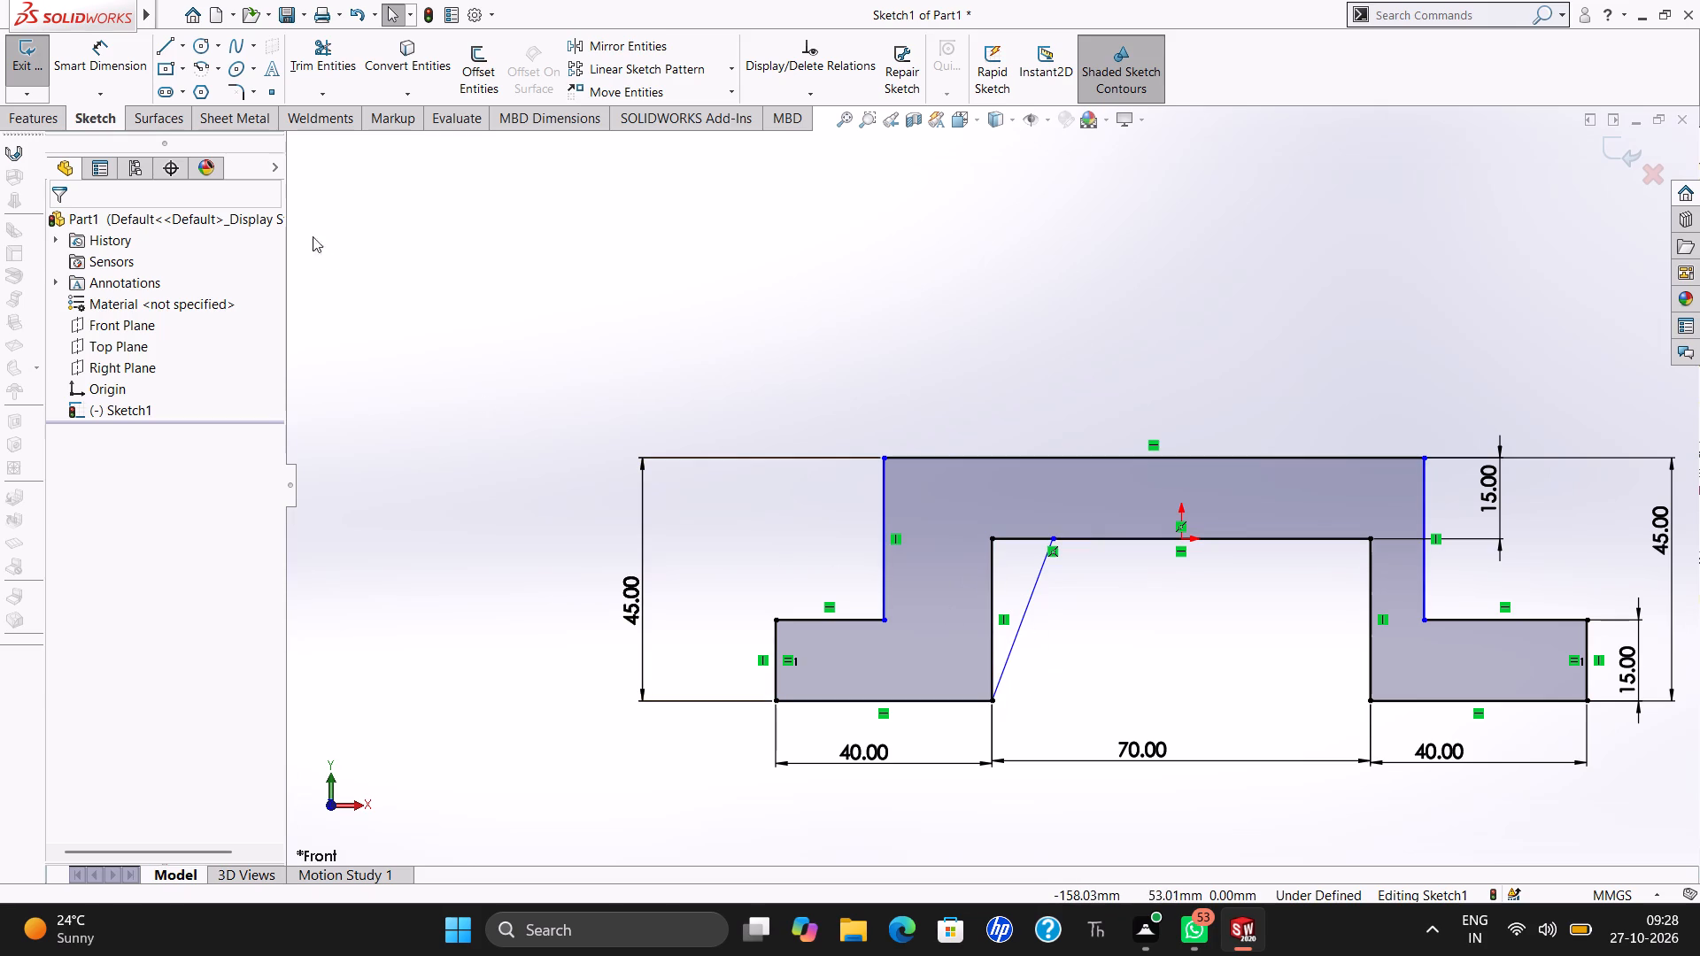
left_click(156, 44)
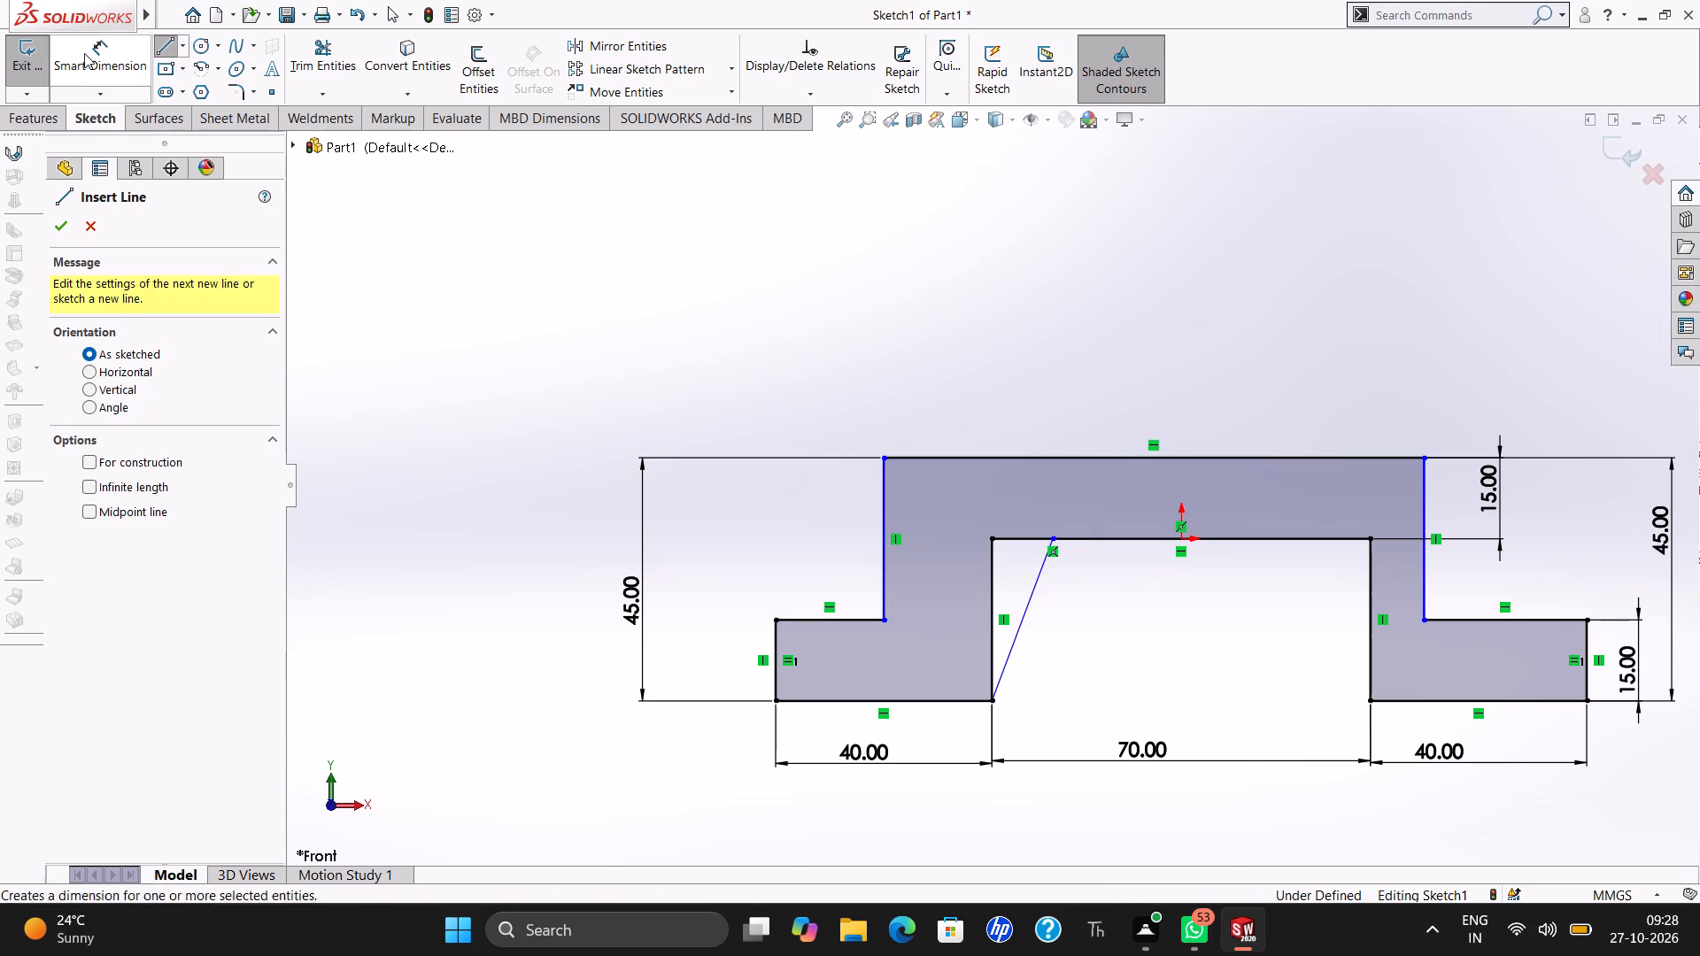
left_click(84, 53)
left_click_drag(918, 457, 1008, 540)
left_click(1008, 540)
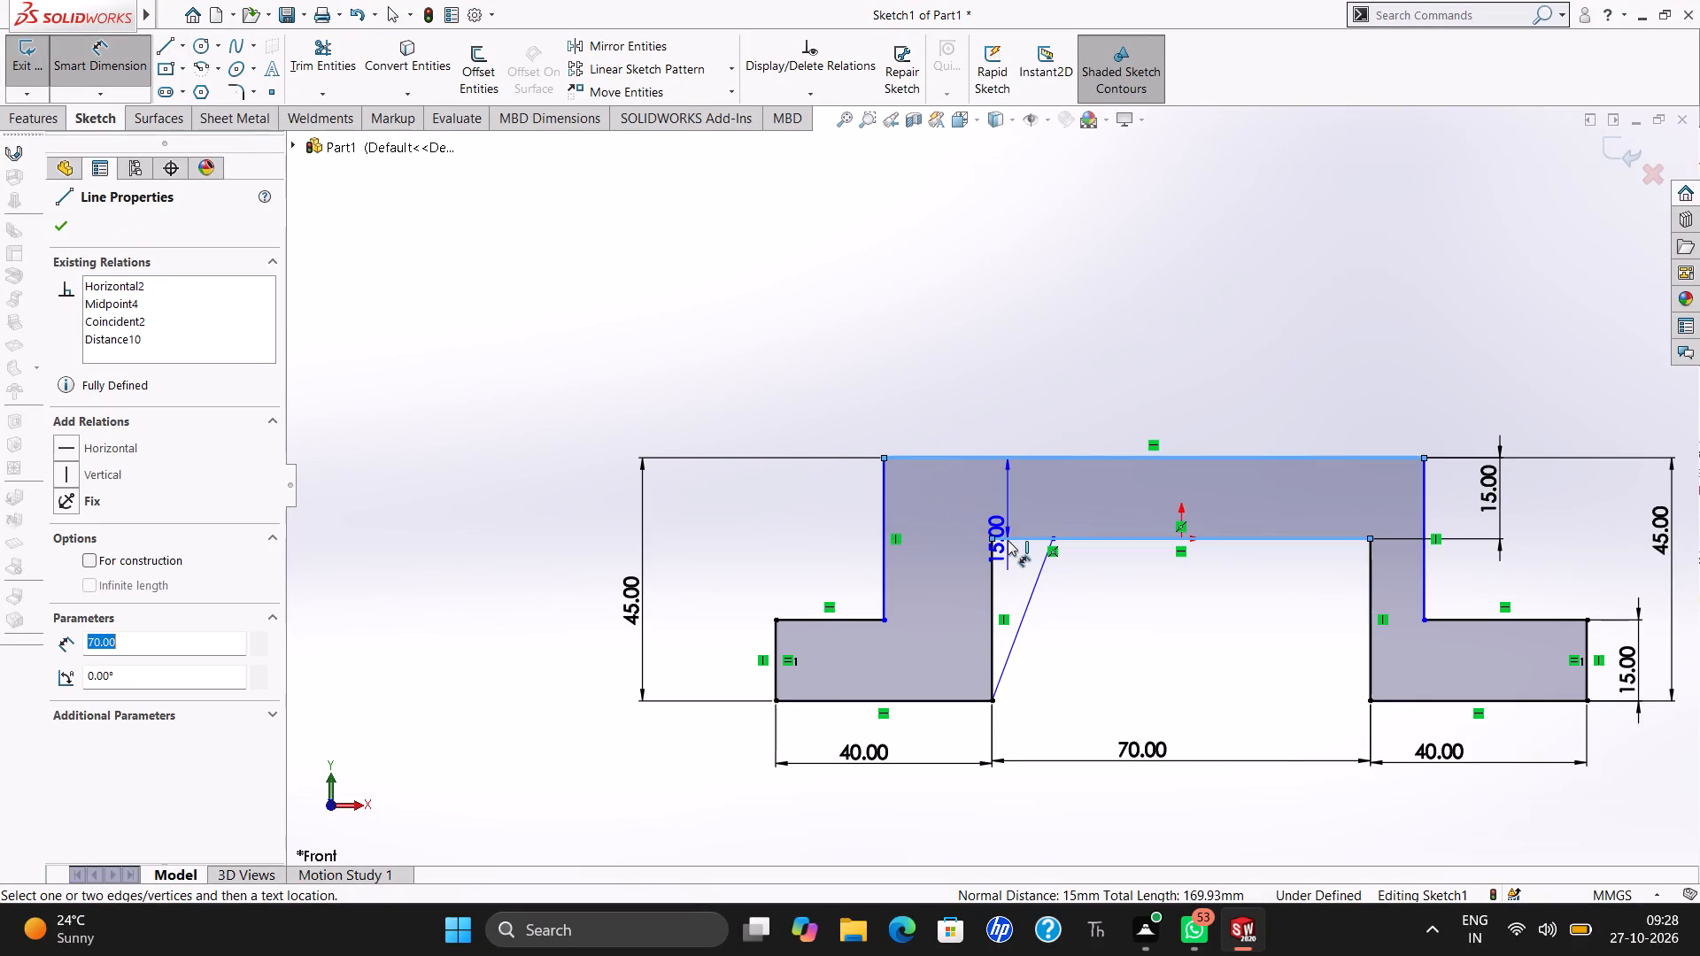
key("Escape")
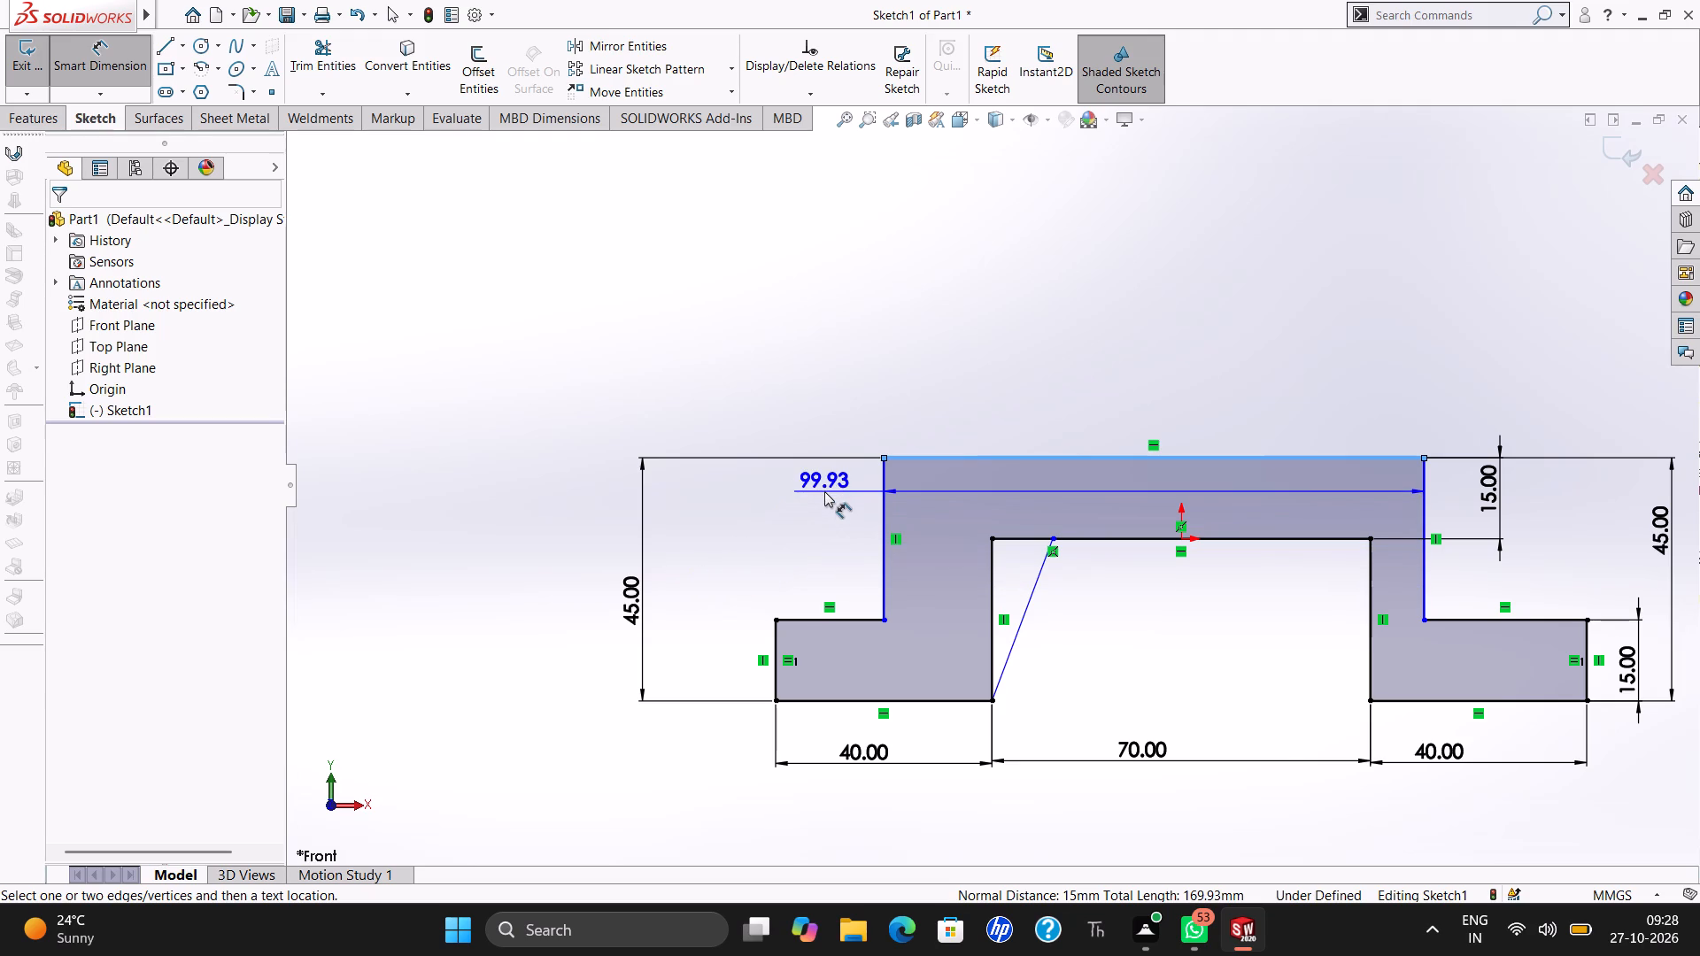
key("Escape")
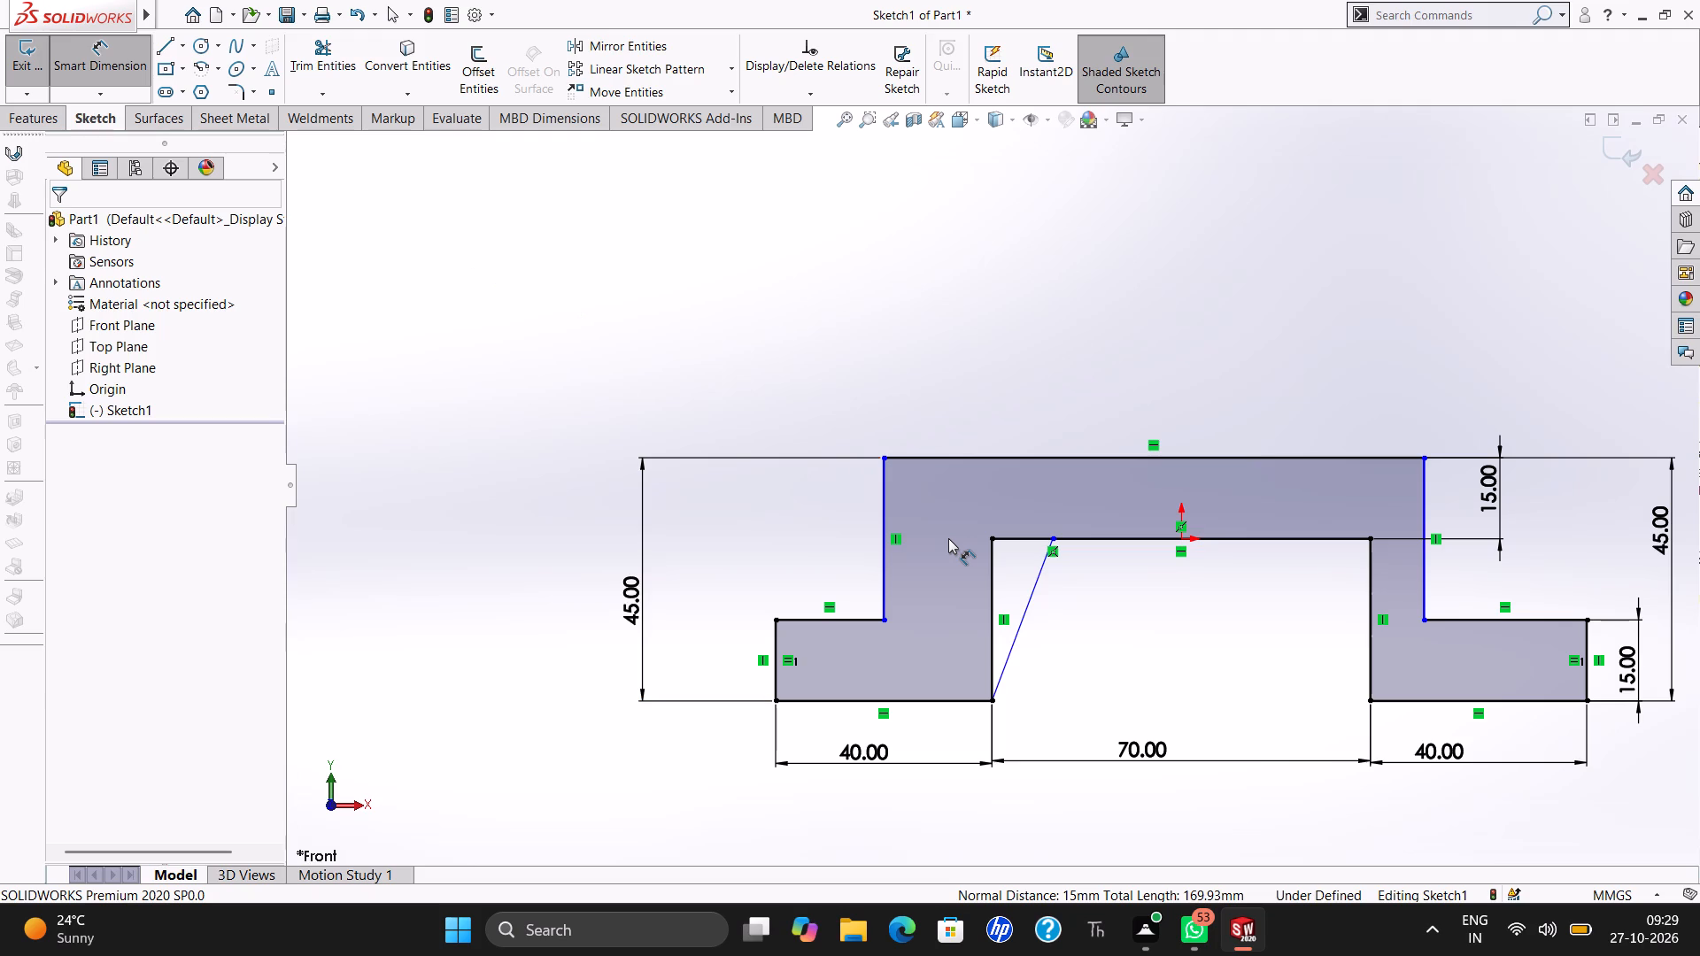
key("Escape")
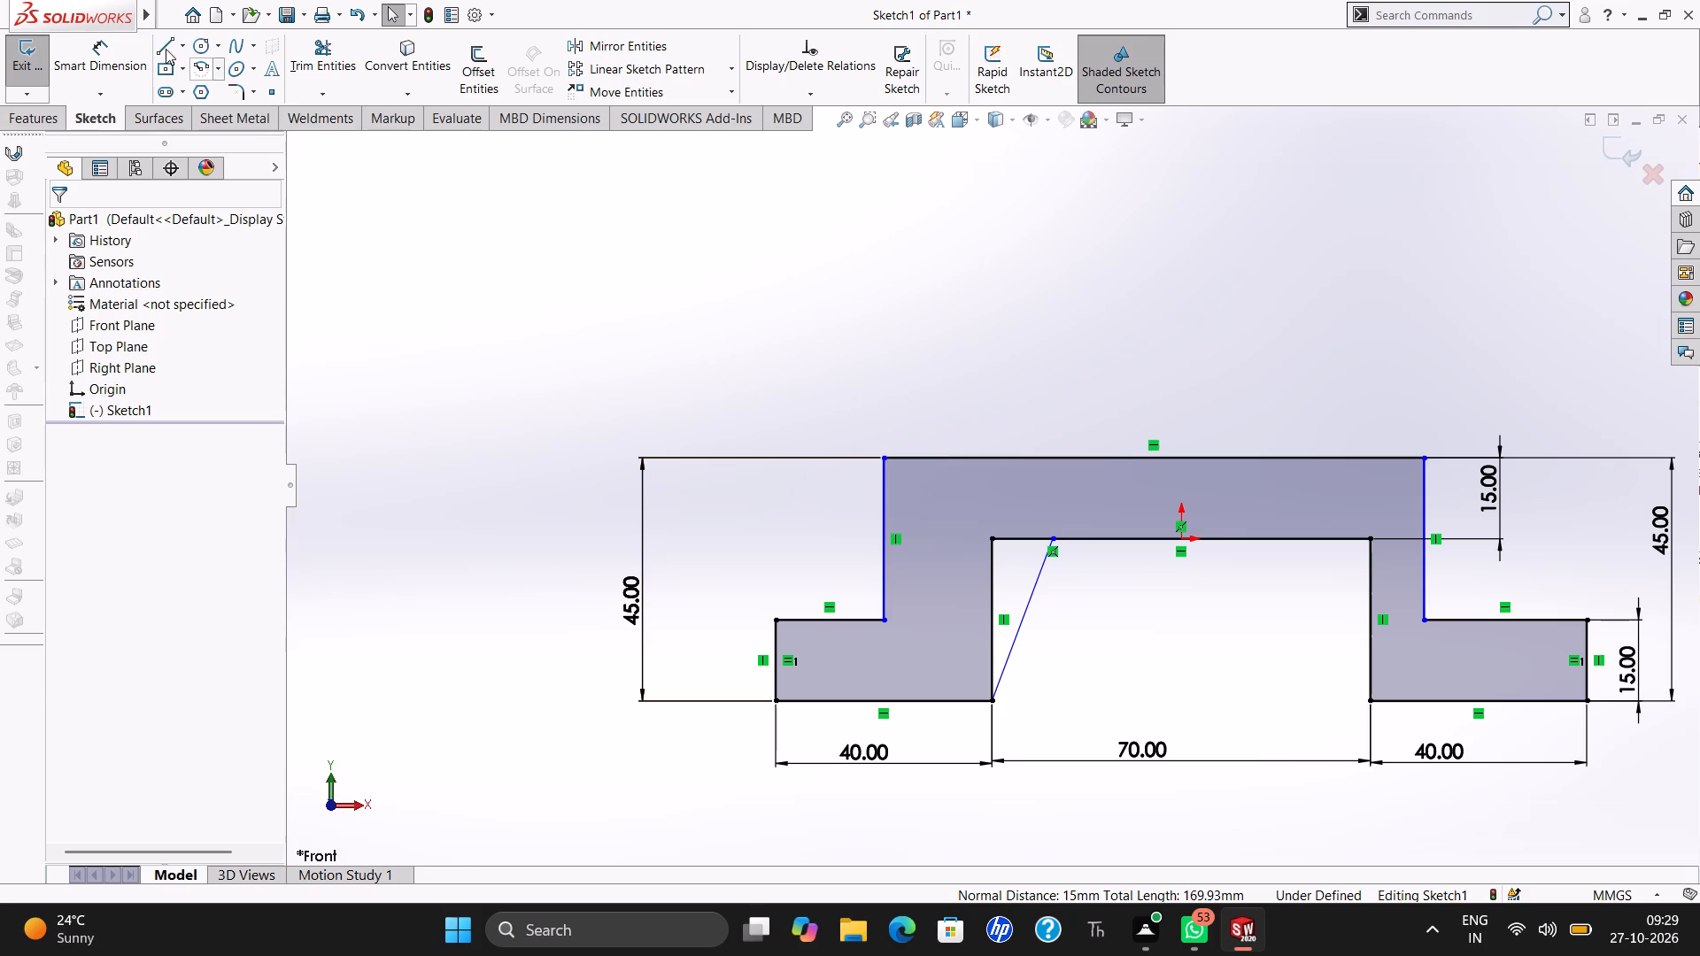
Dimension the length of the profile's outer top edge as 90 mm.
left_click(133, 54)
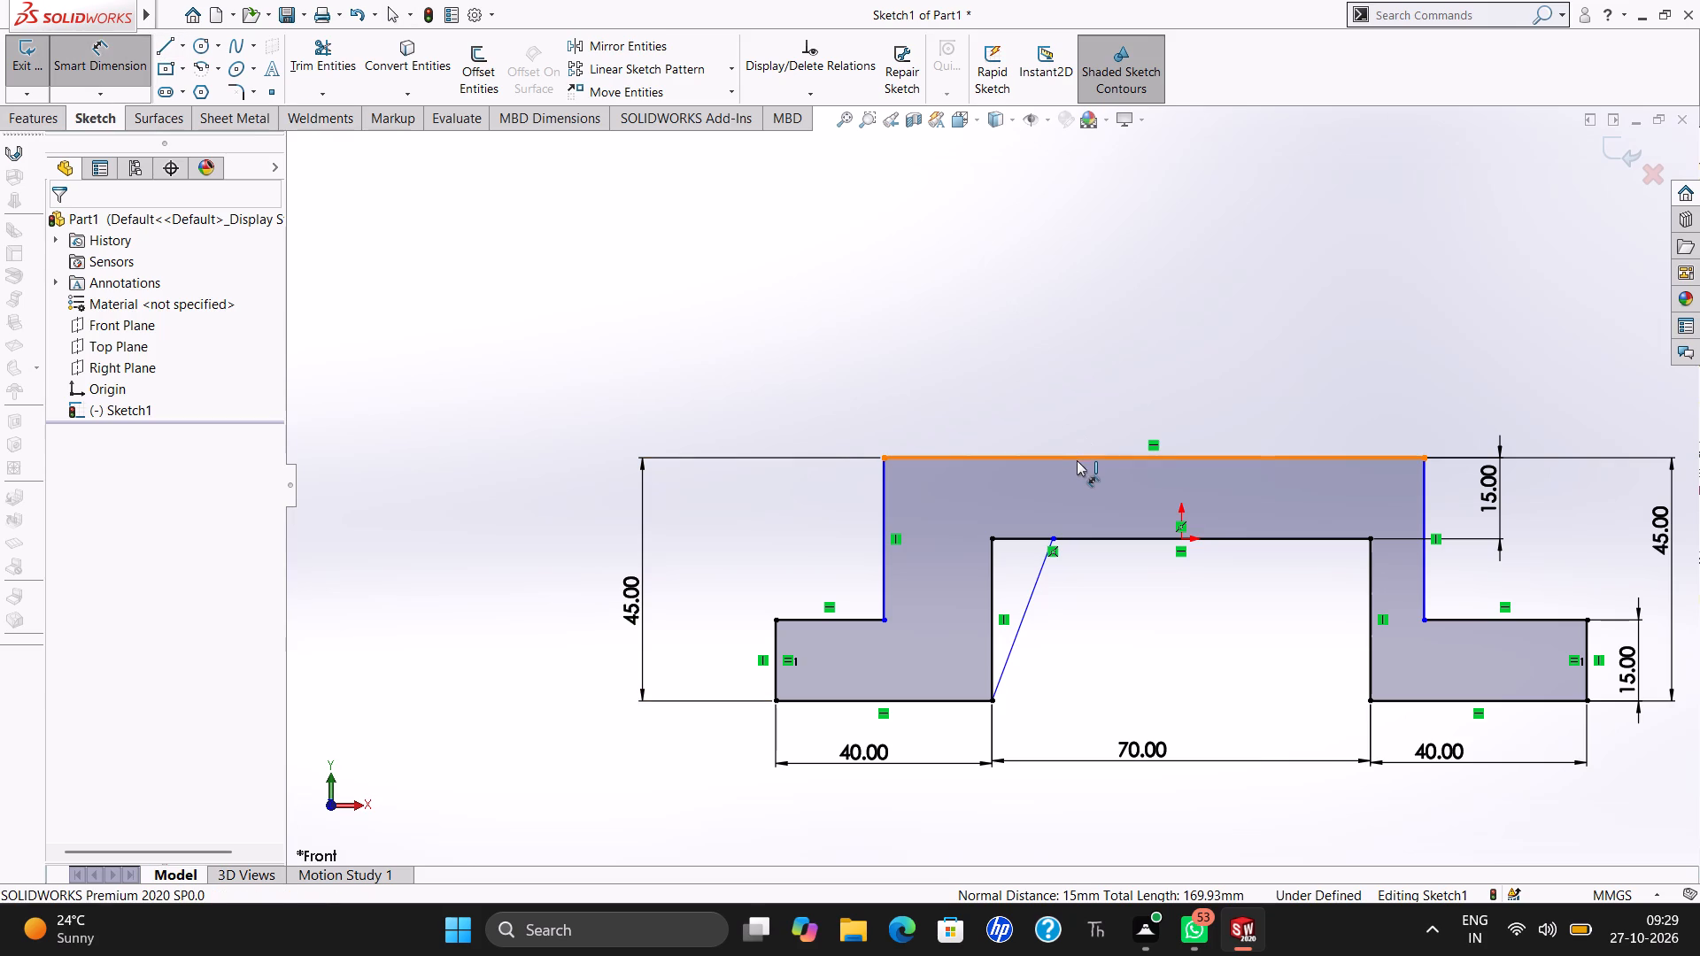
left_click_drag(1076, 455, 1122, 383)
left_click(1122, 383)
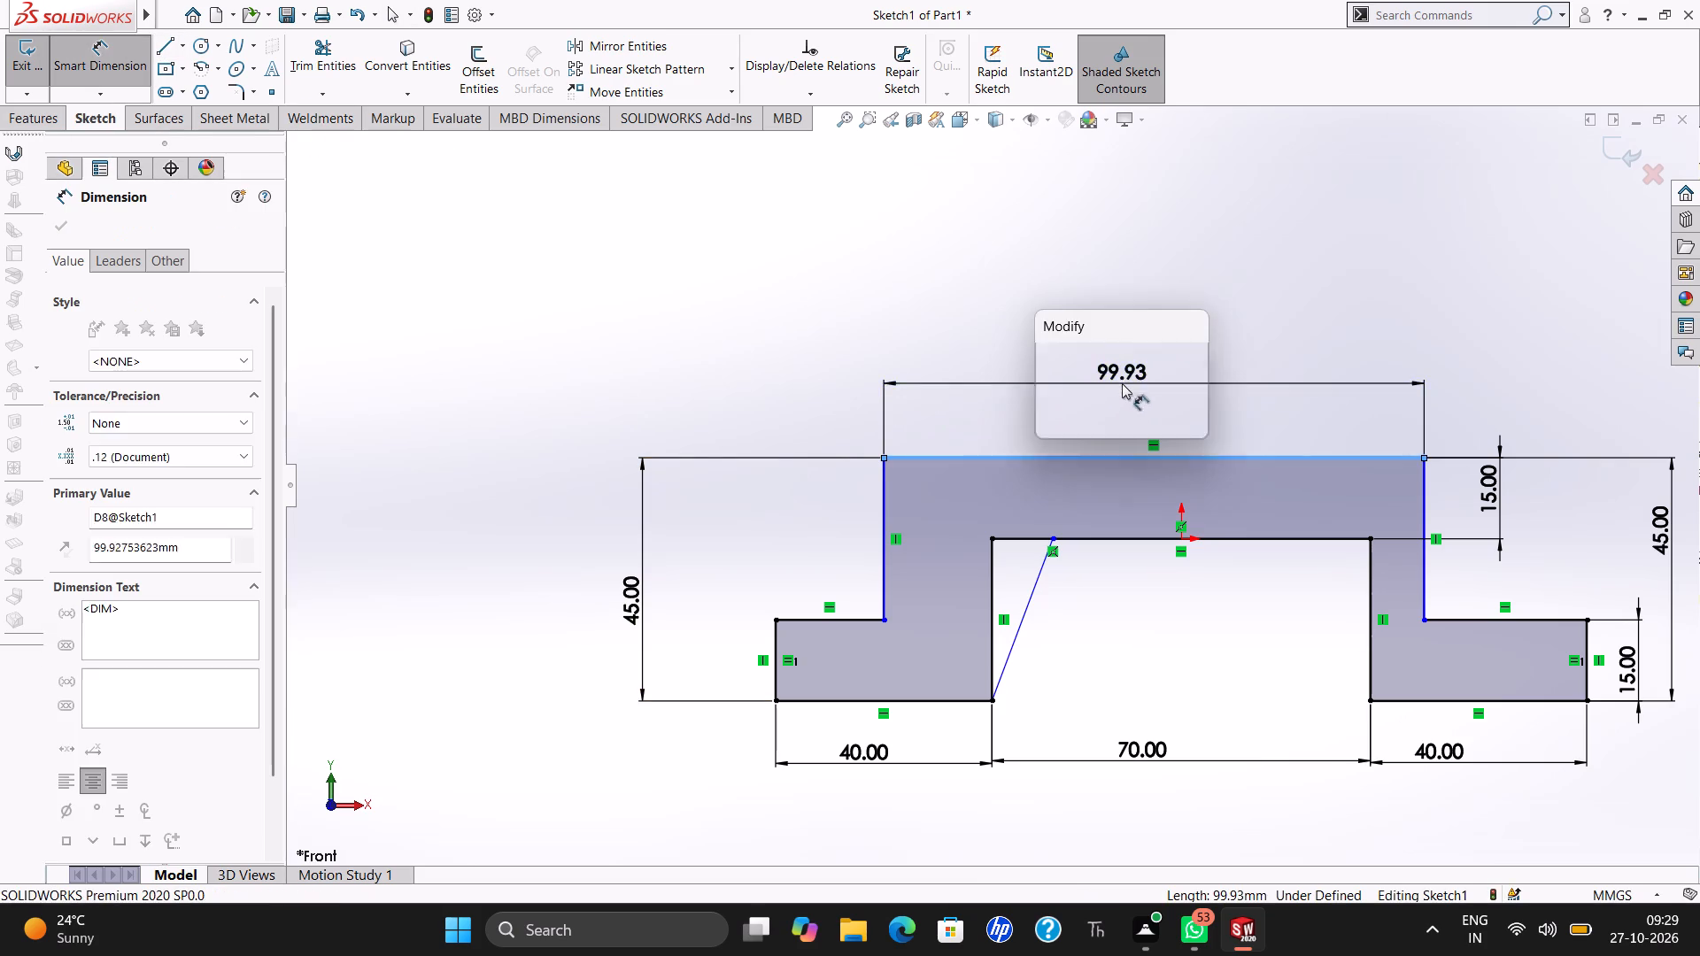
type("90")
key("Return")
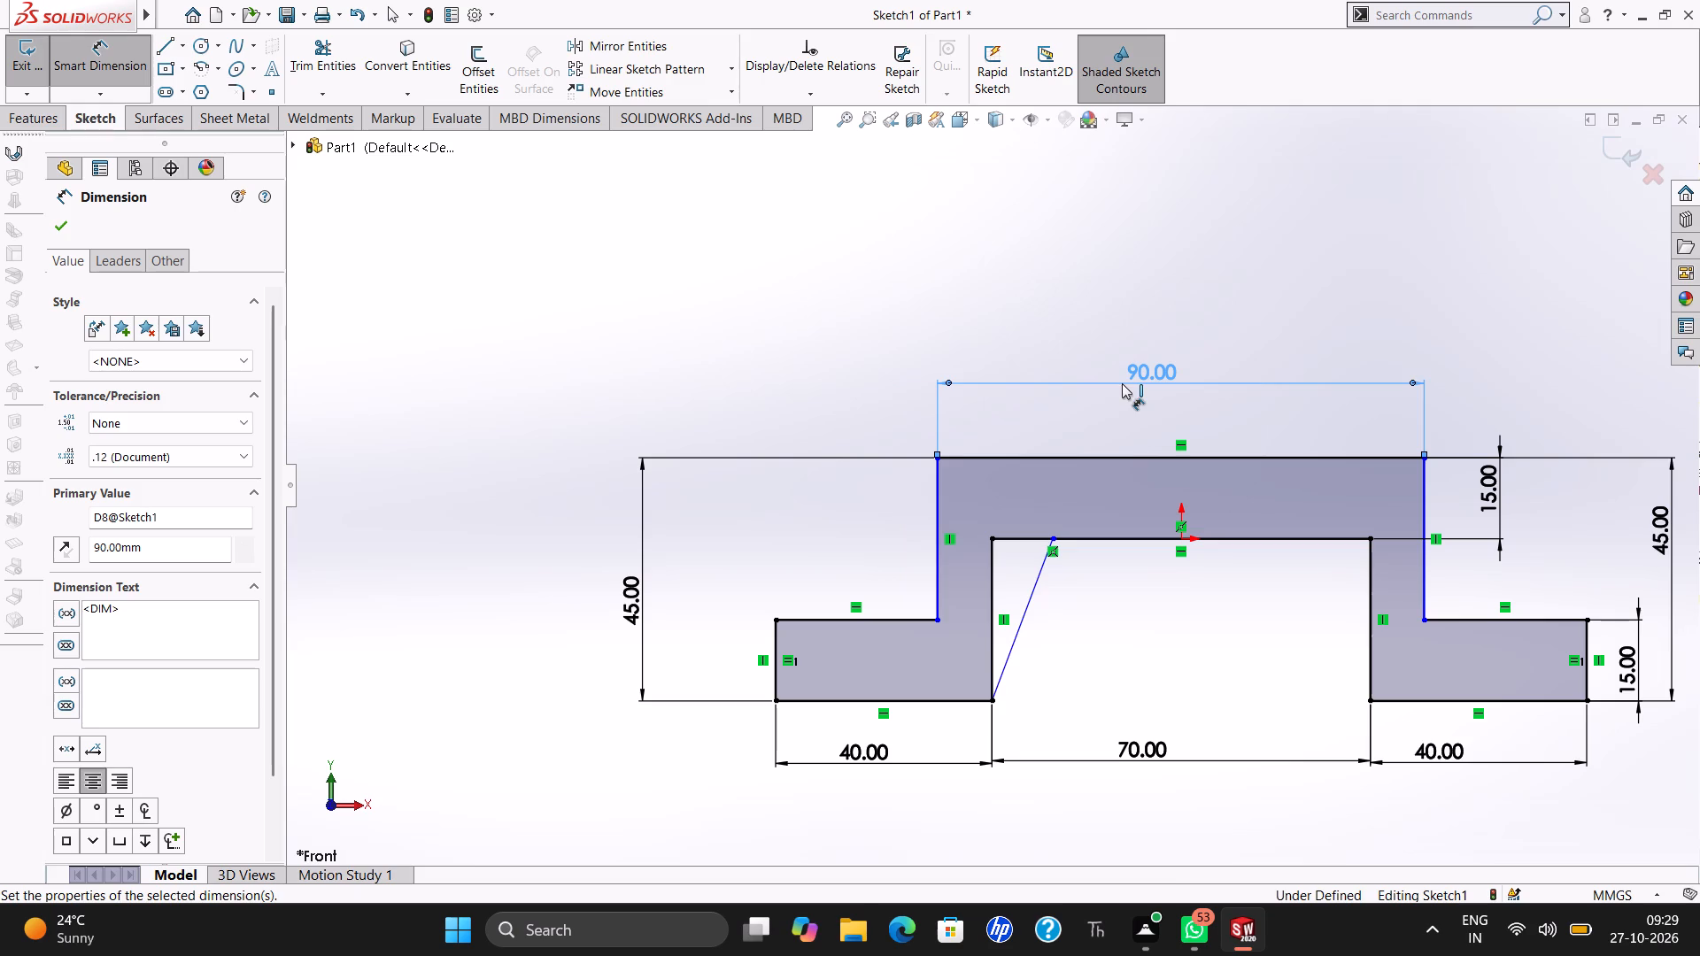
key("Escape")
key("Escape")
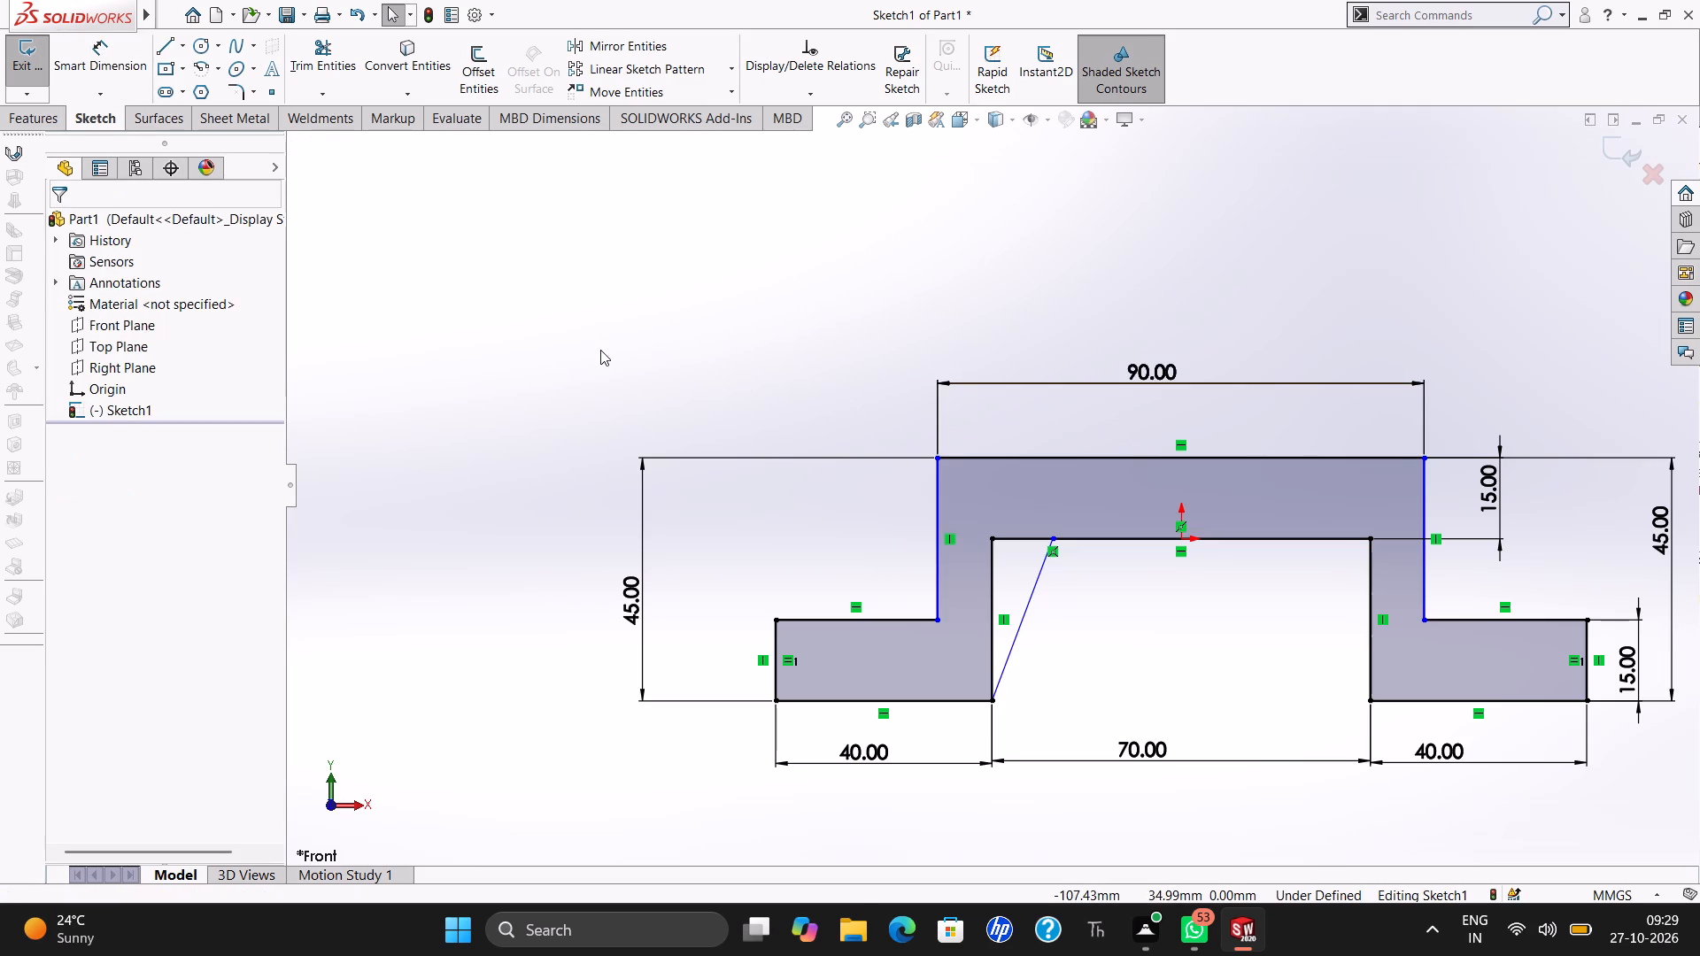
Dimension the horizontal distance from the origin to the left corner of the outer top edge, accepting its current value.
left_click(127, 66)
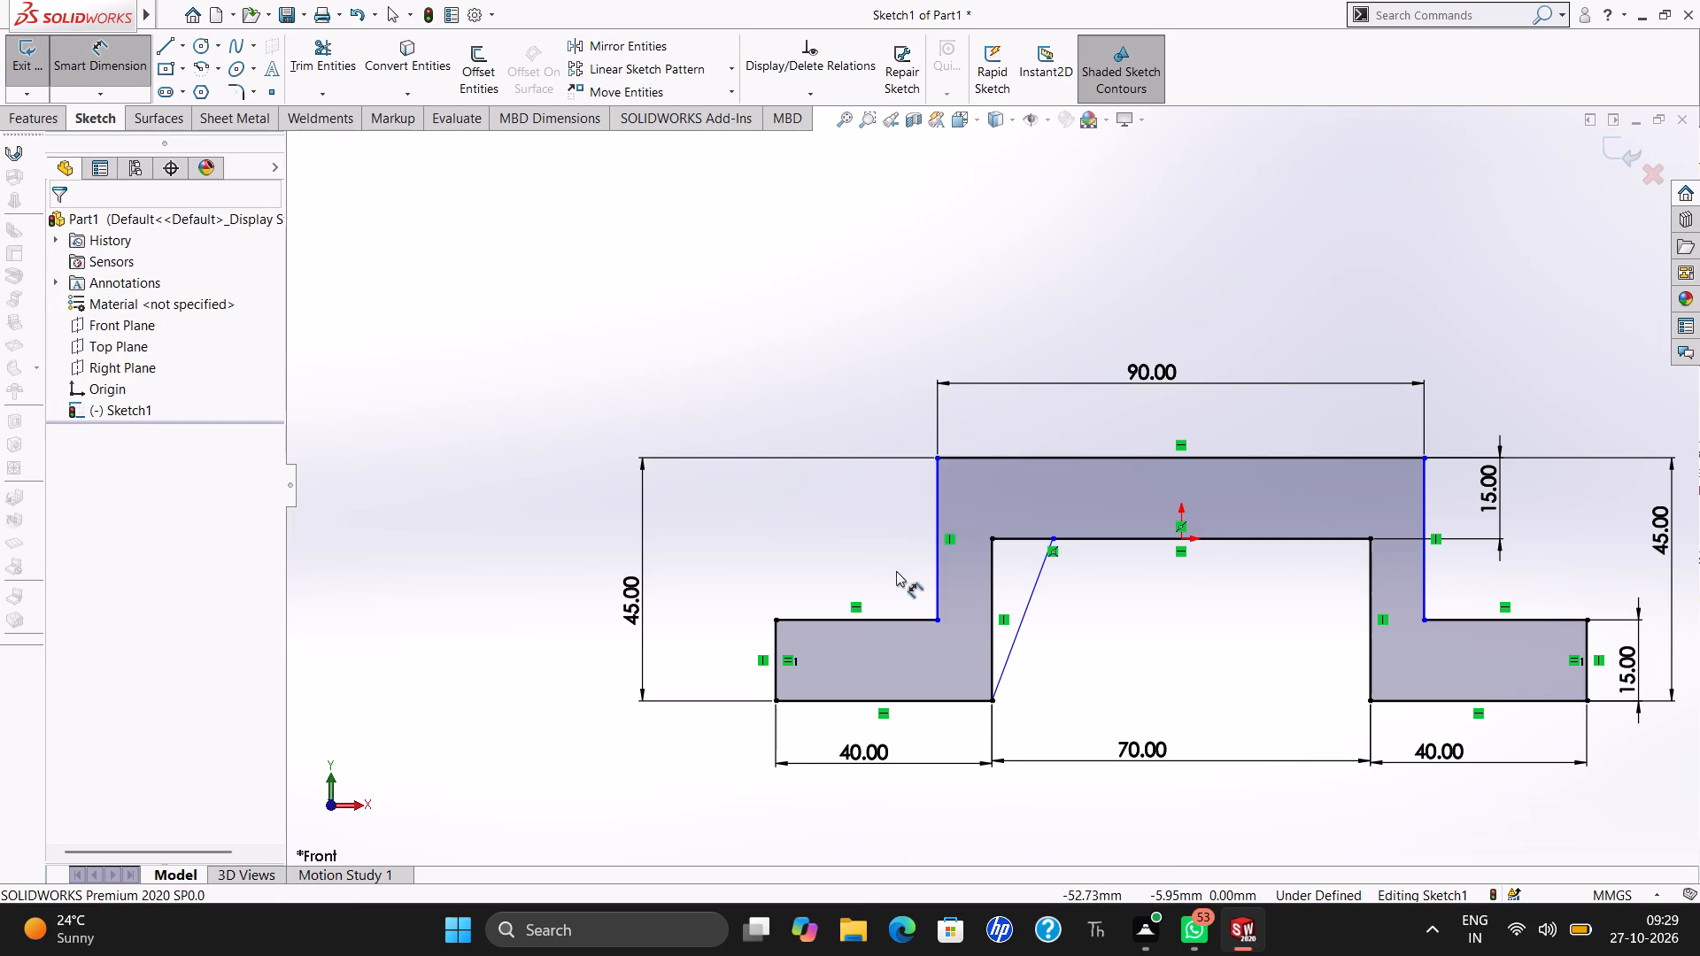
left_click(1181, 537)
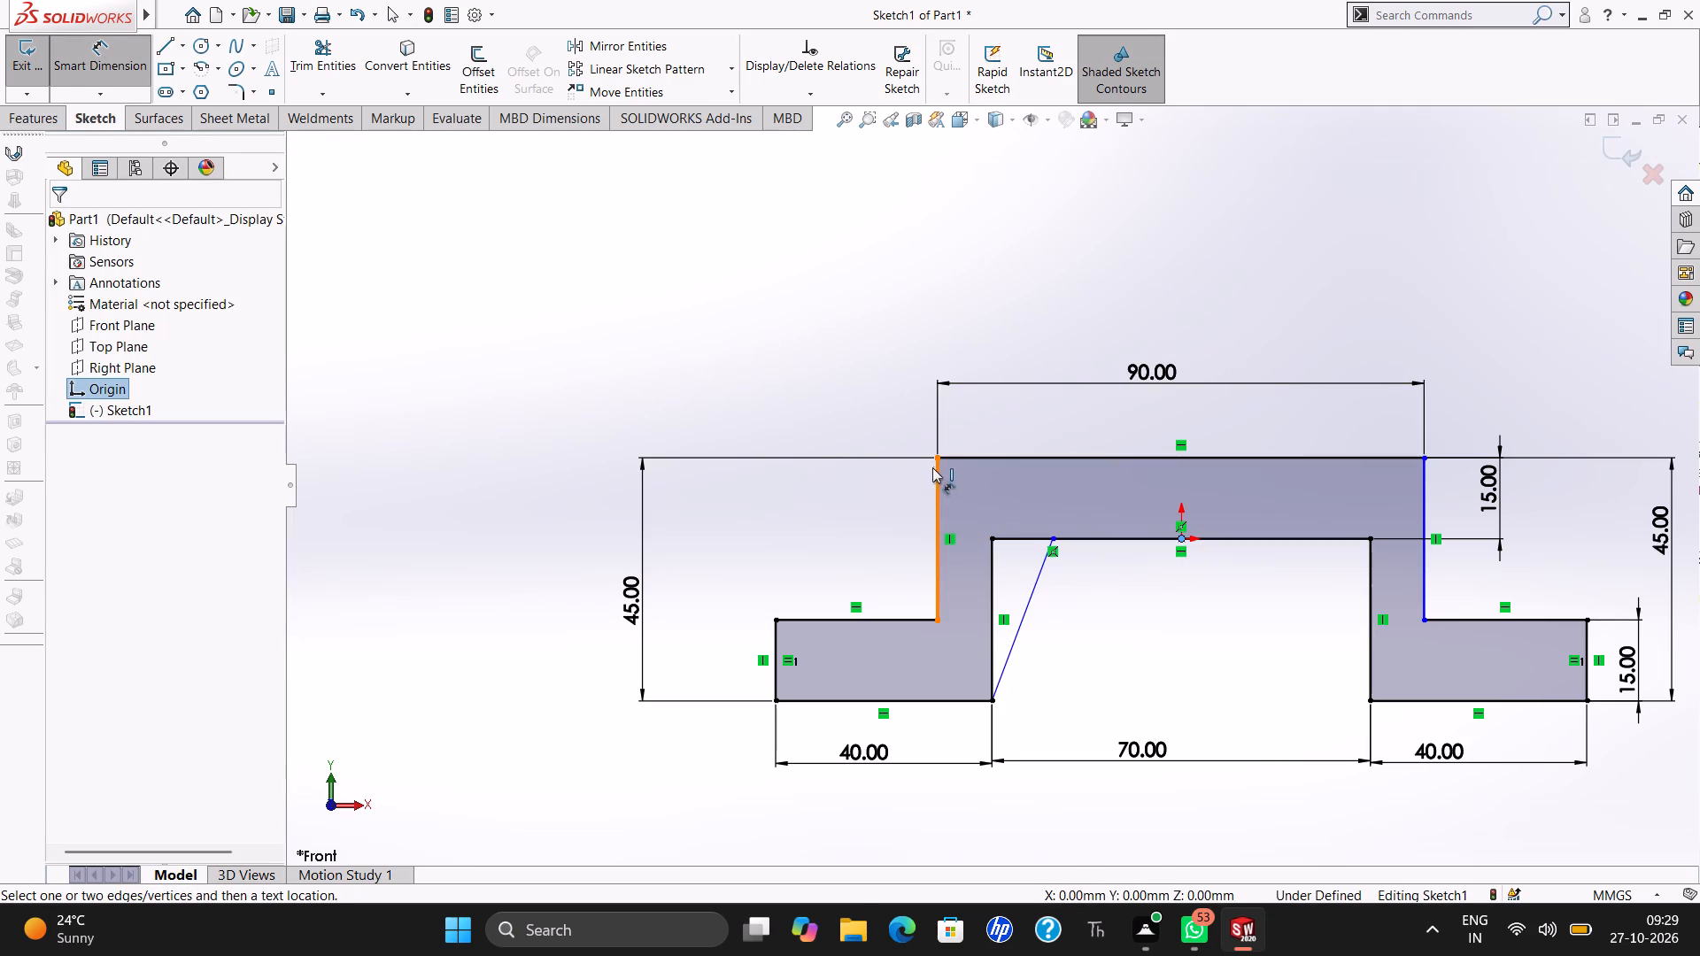
left_click_drag(939, 461, 992, 411)
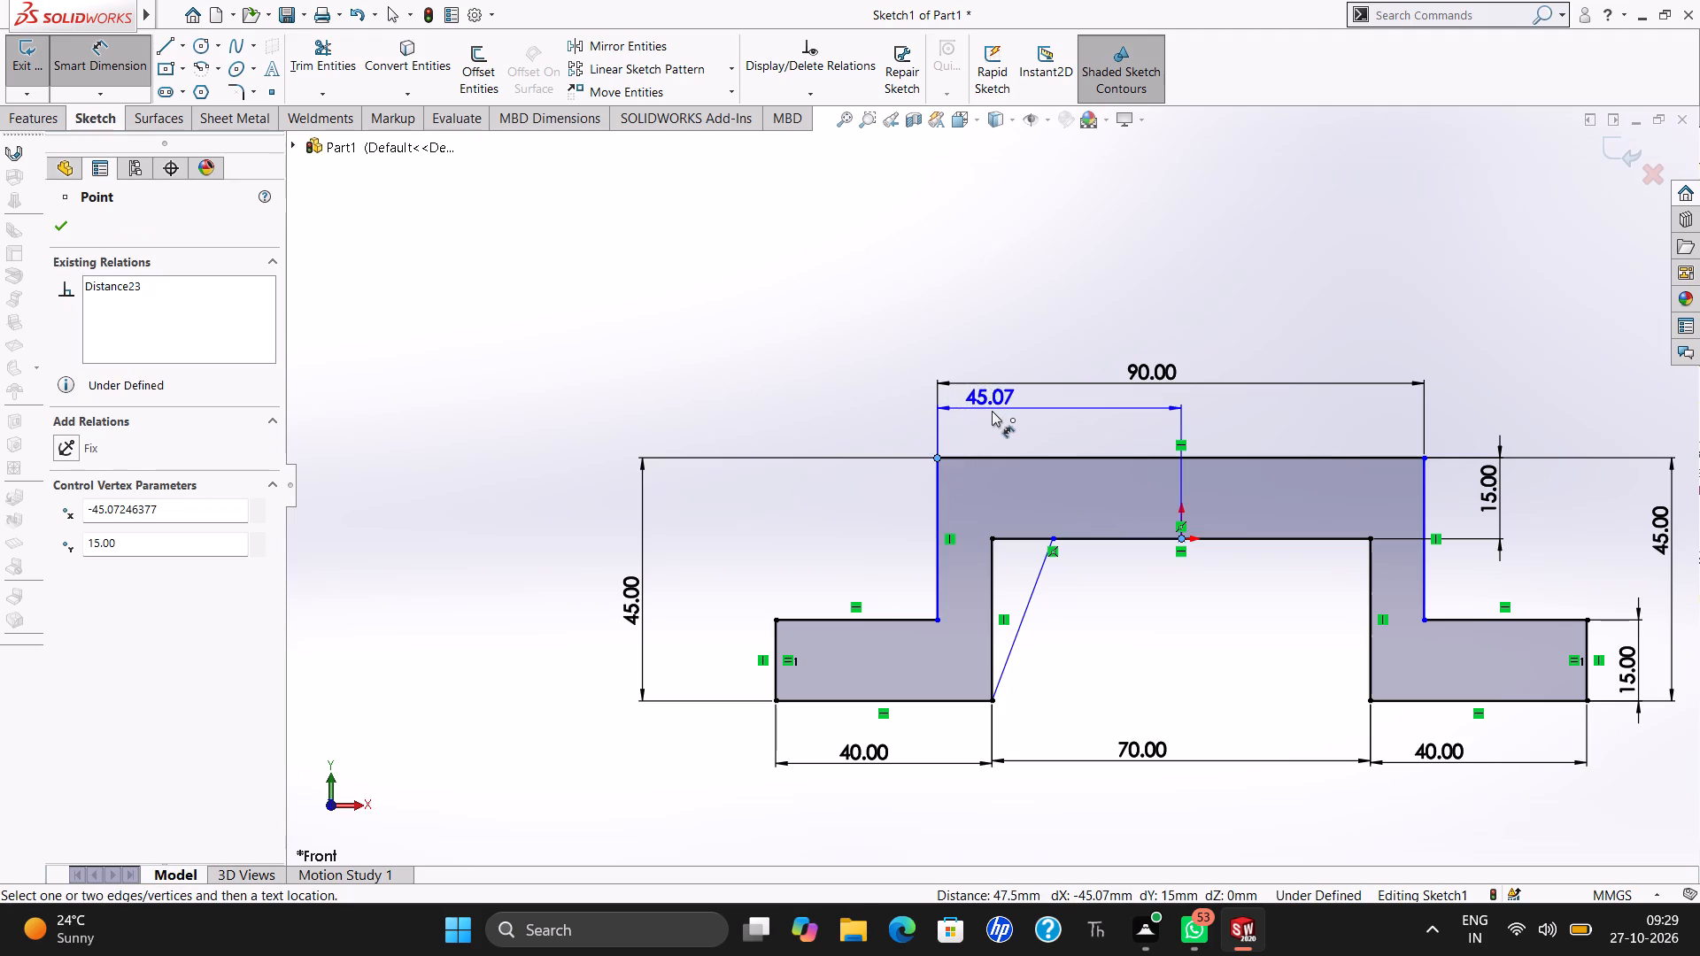
left_click_drag(992, 411, 1016, 419)
left_click(1016, 419)
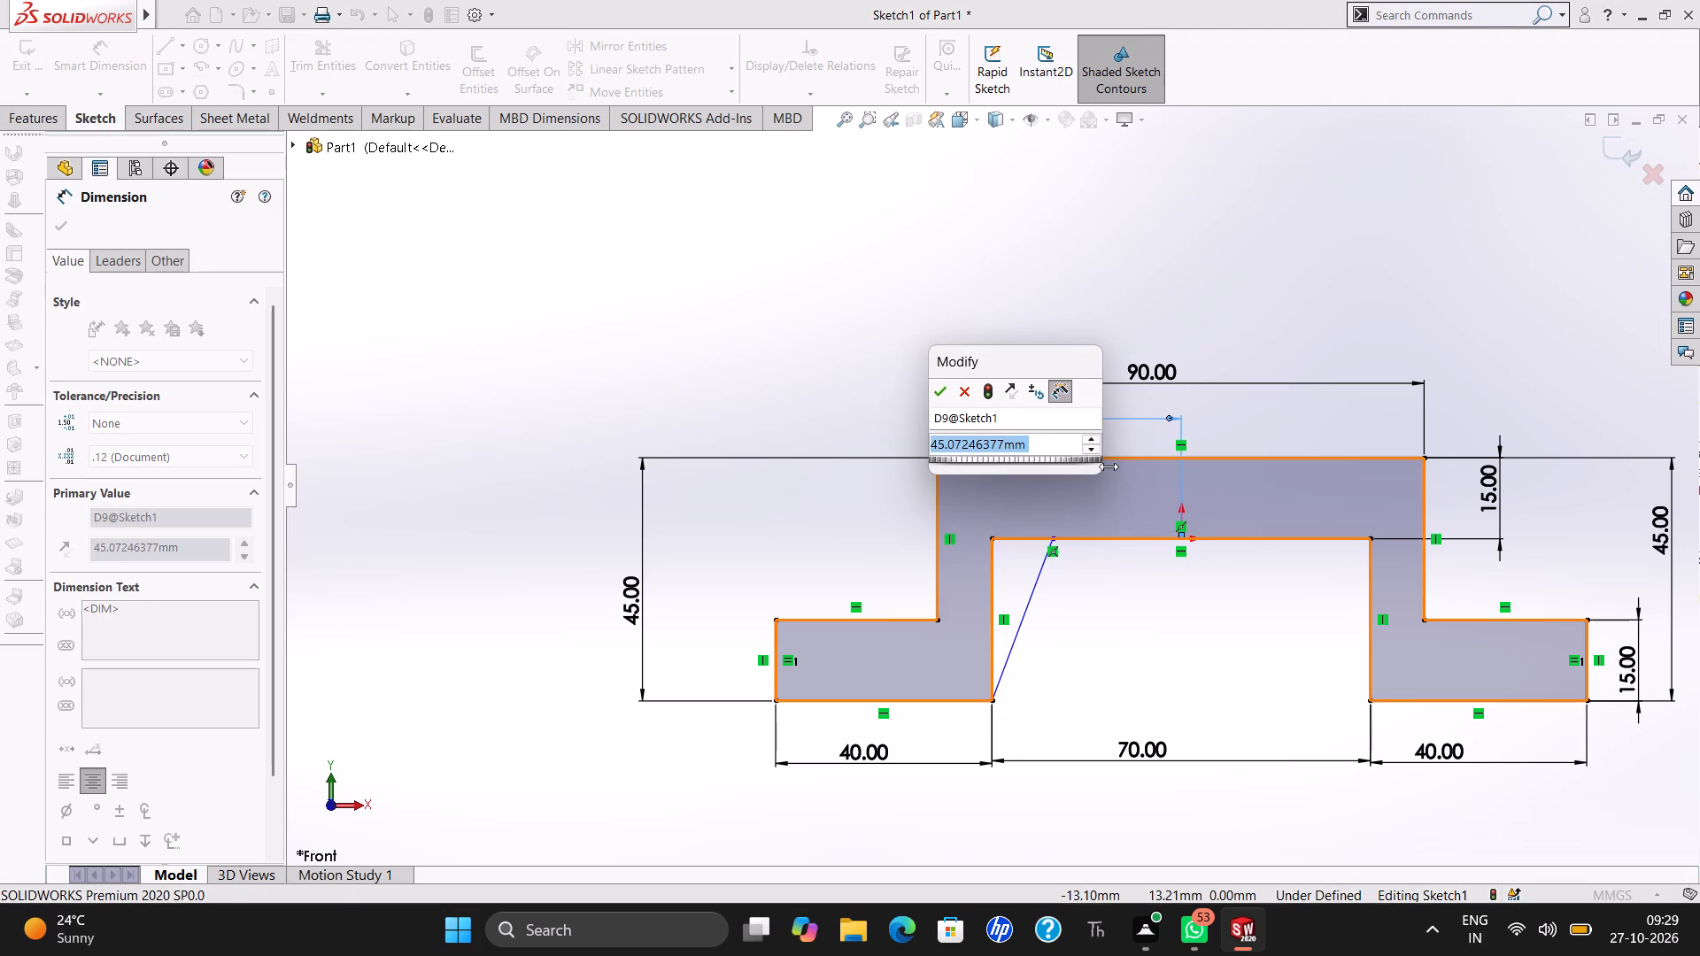
key("Return")
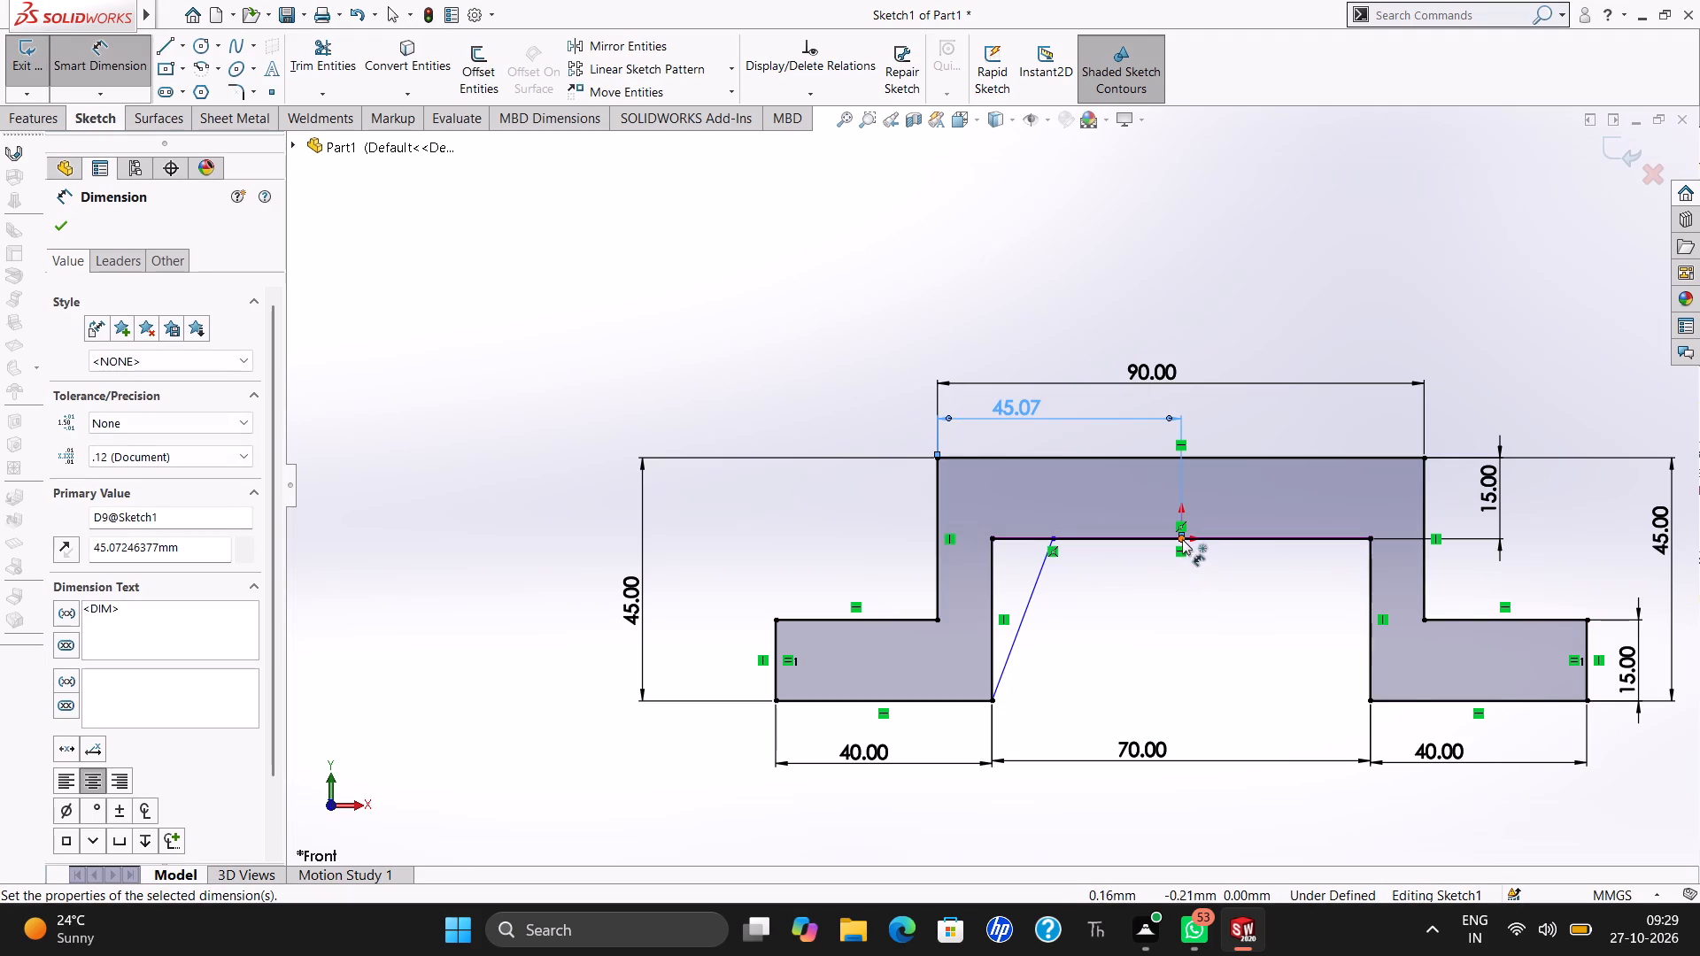
Dimension the horizontal distance from the origin to the right corner of the outer top edge.
left_click(1180, 538)
key("Escape")
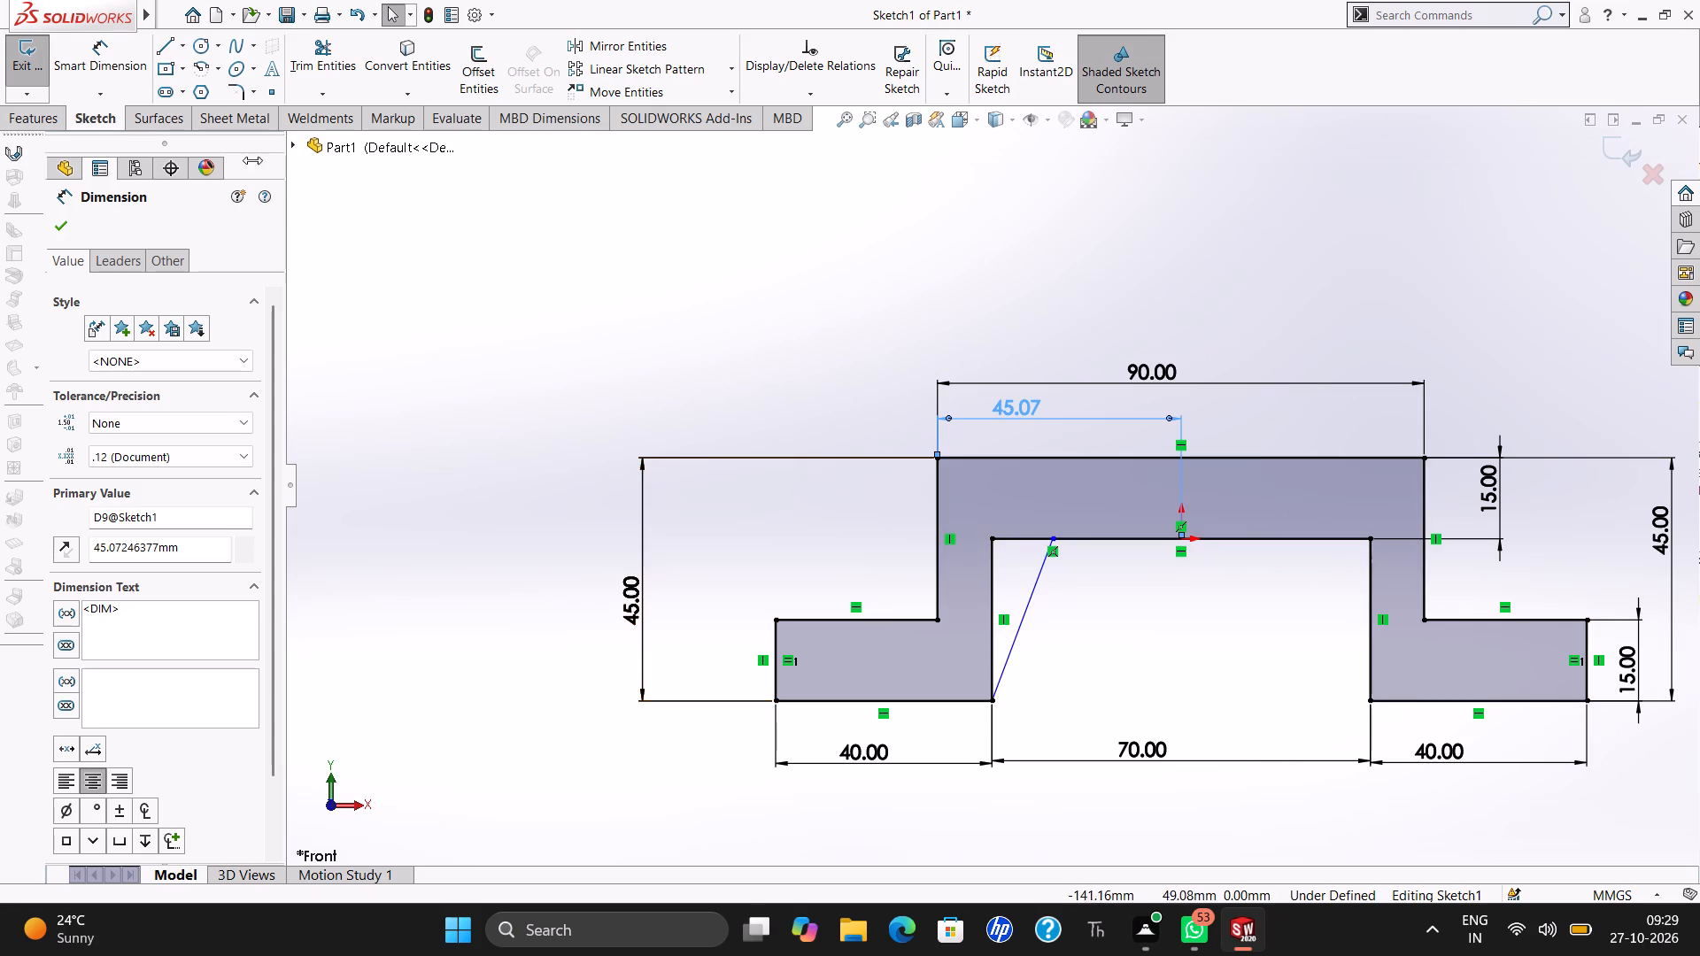
left_click(75, 43)
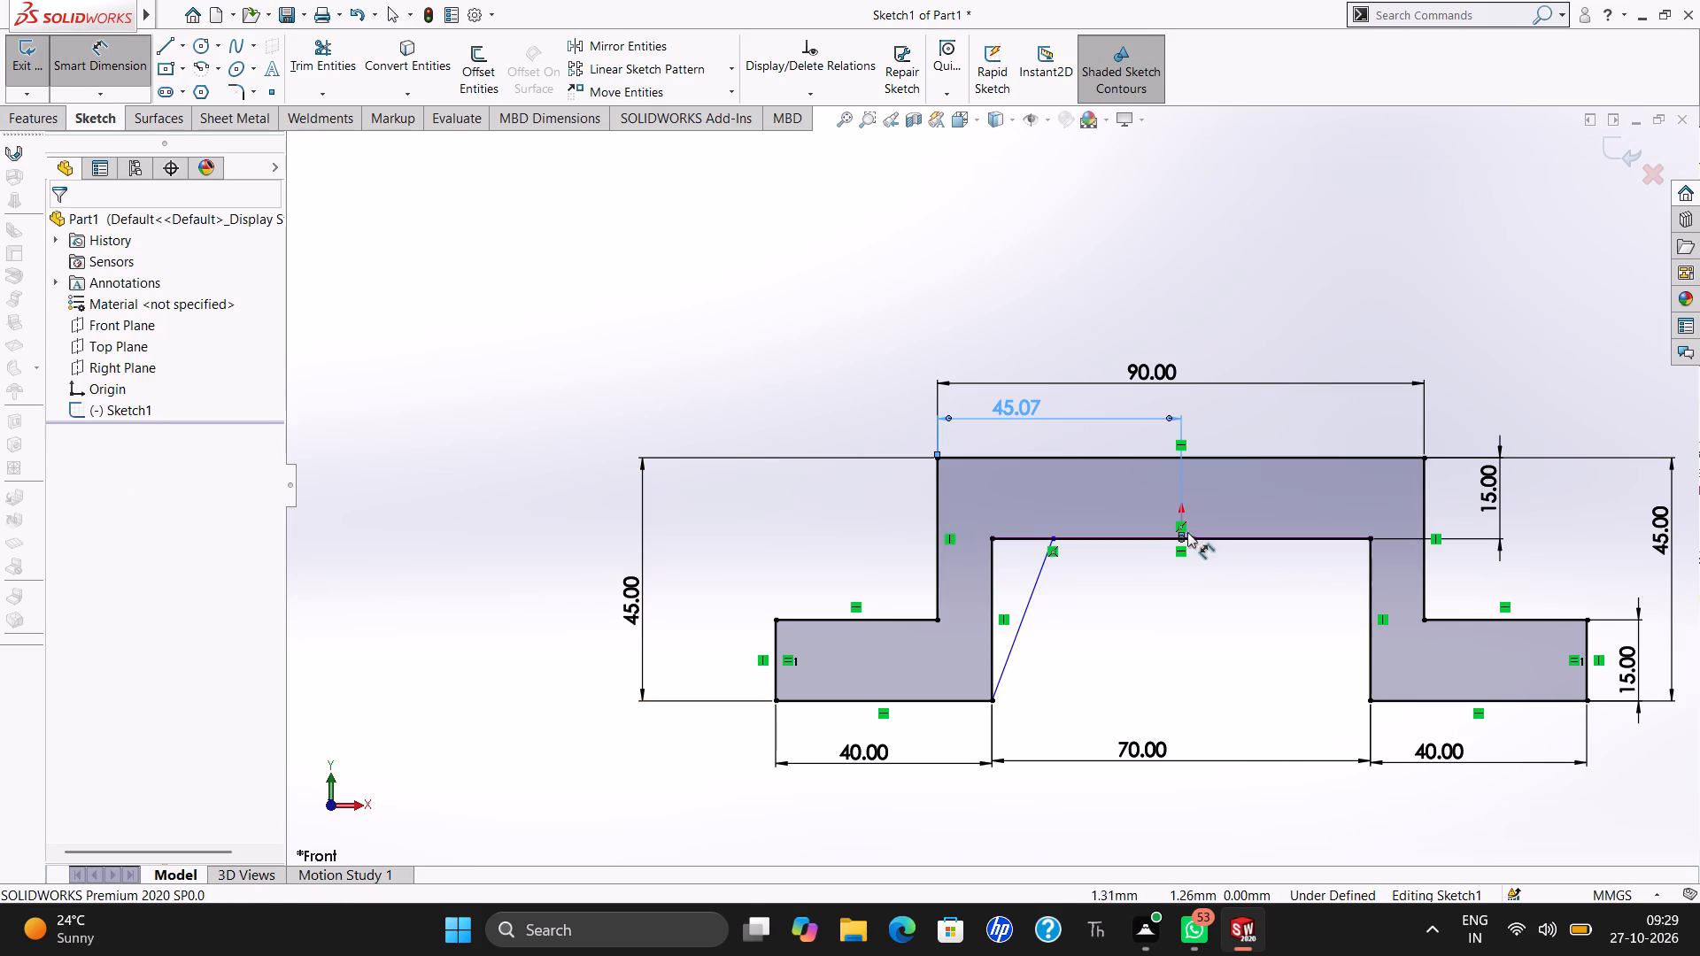
left_click(1178, 541)
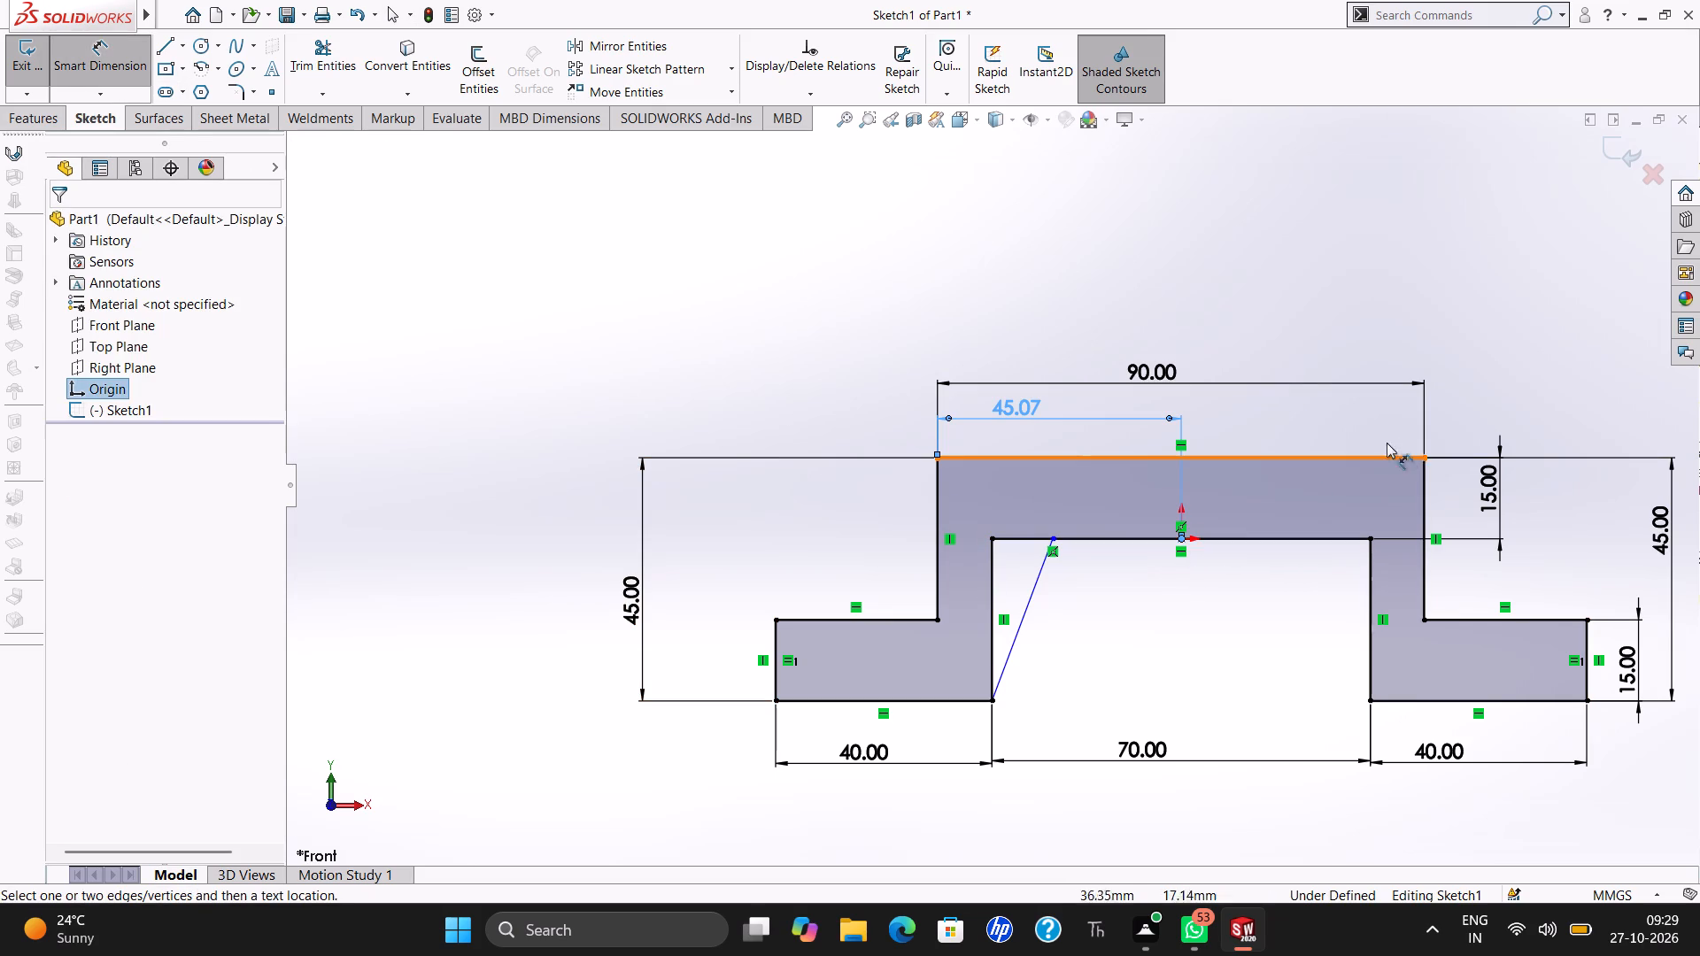
left_click_drag(1422, 454, 1398, 428)
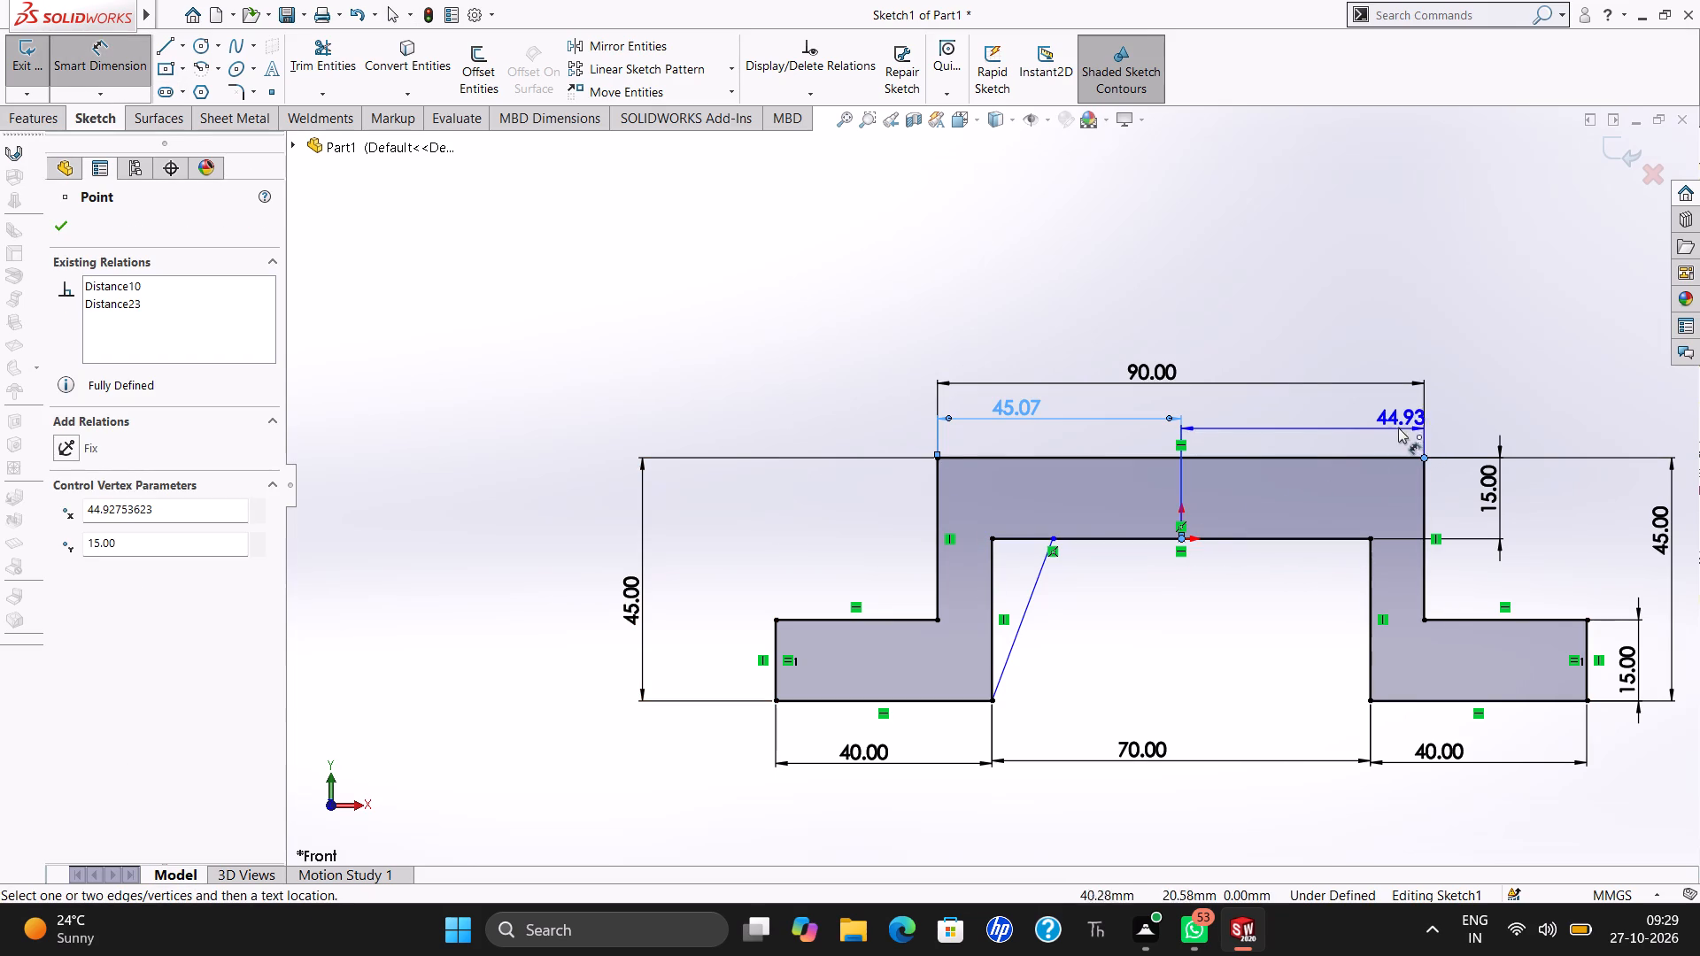
left_click_drag(1398, 428, 1296, 418)
left_click(1296, 418)
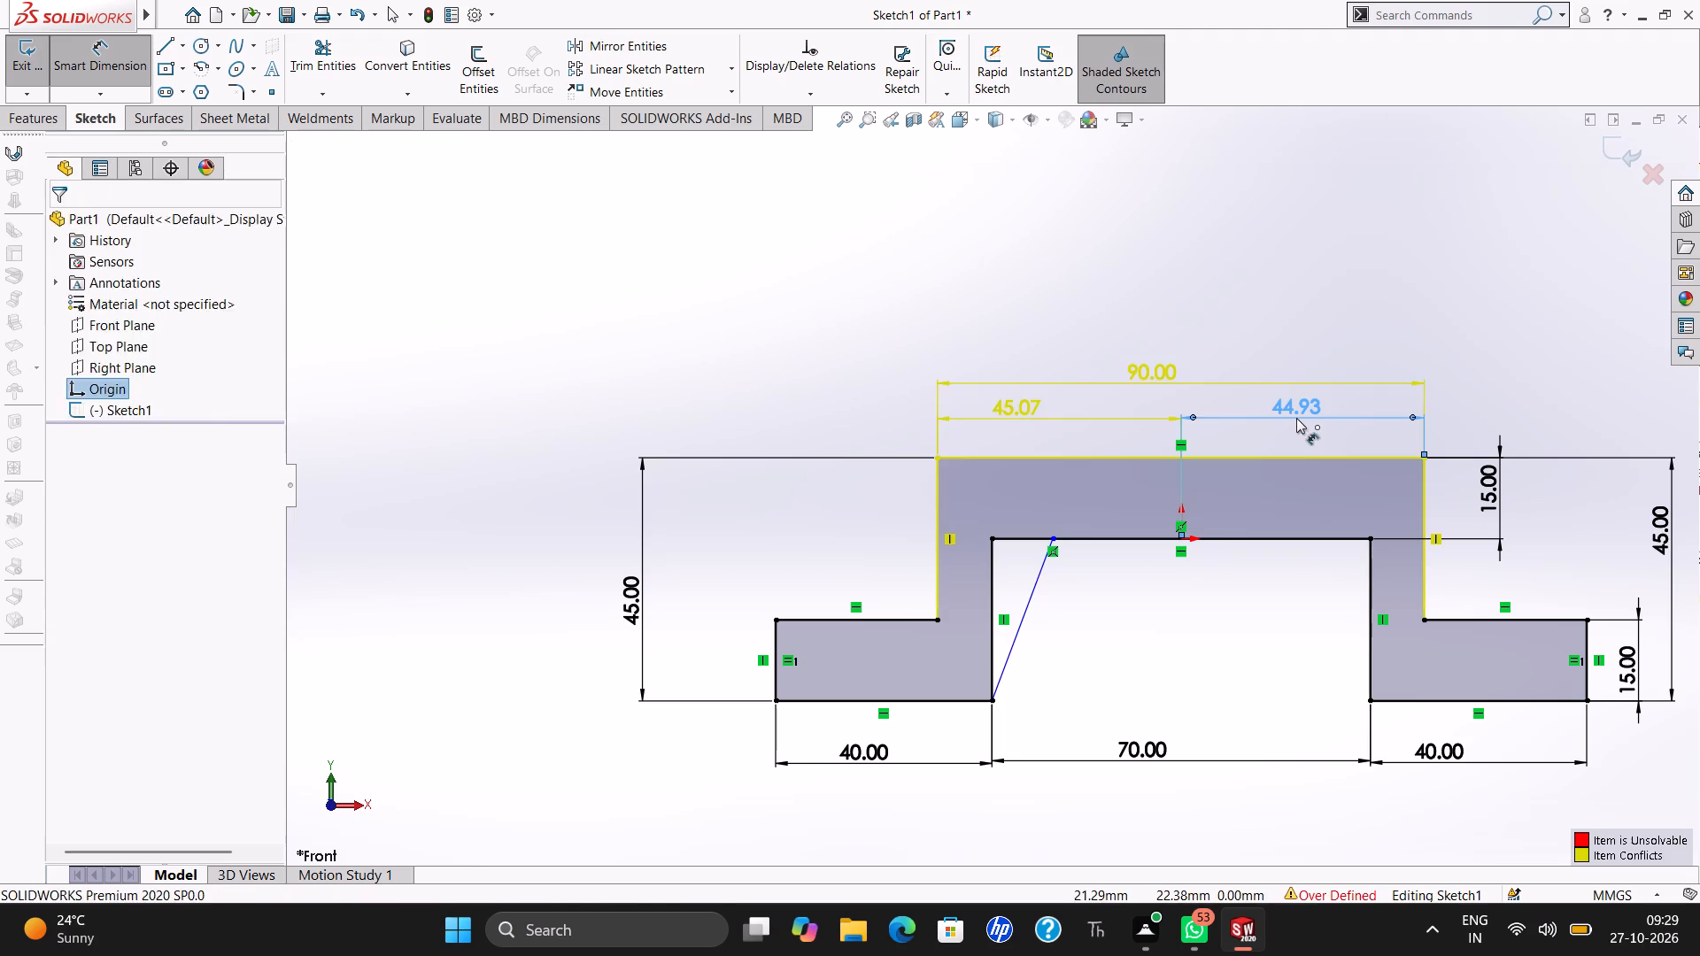
key("Escape")
key("Escape")
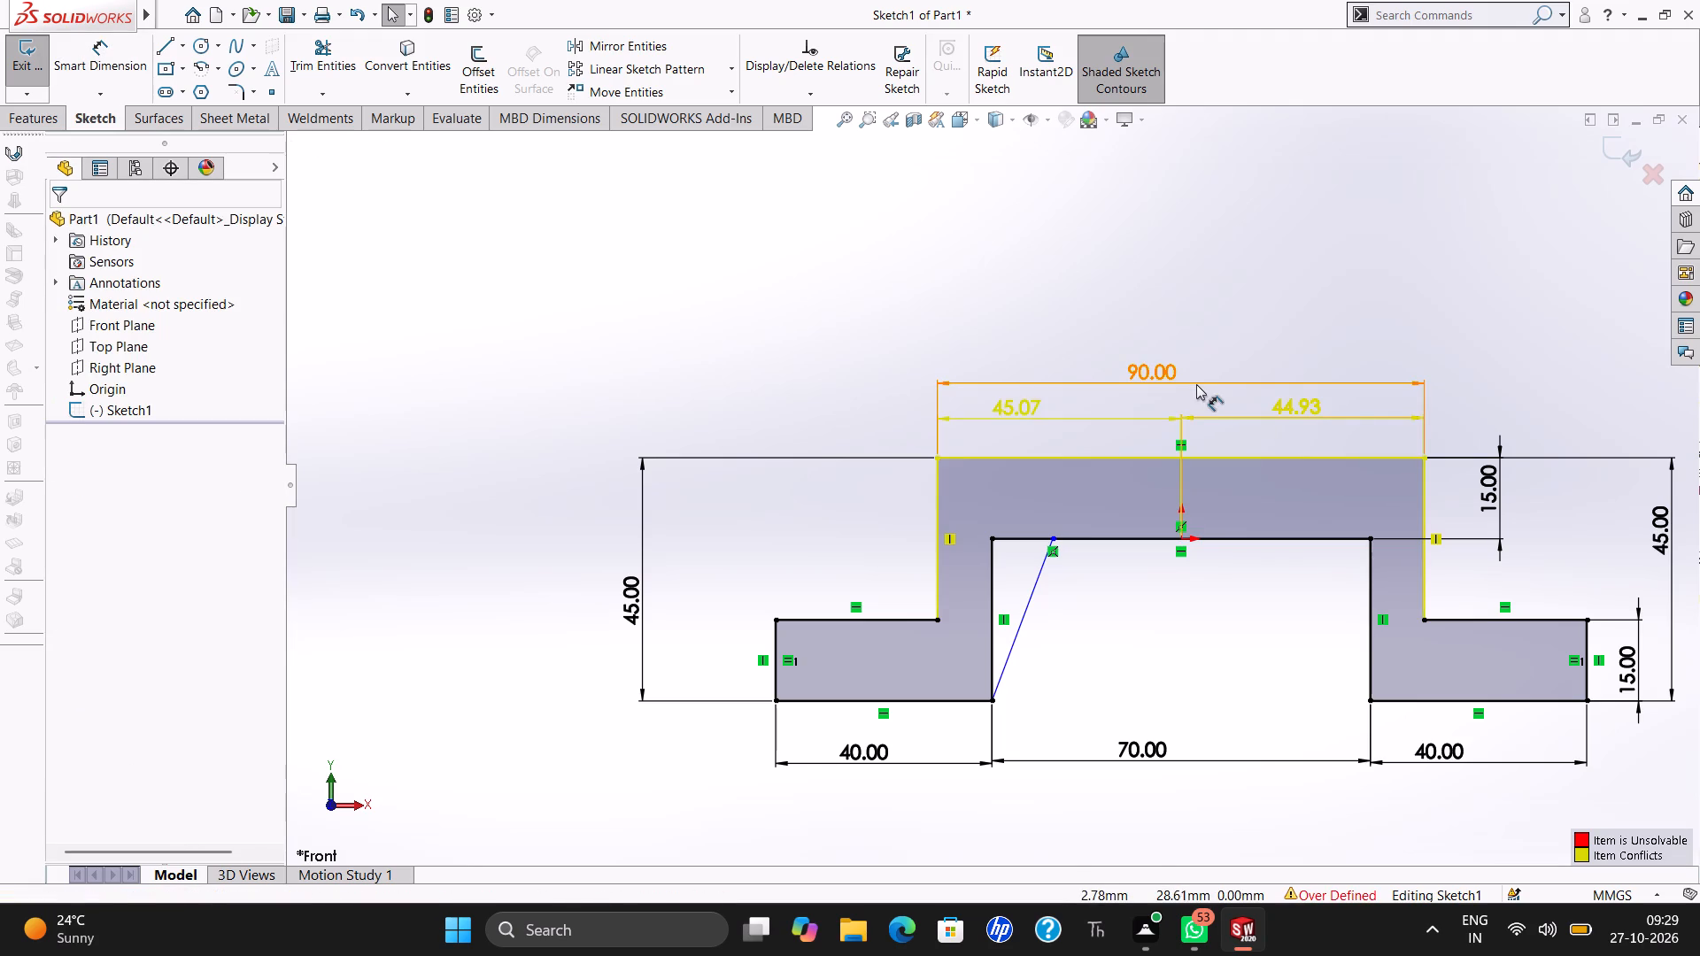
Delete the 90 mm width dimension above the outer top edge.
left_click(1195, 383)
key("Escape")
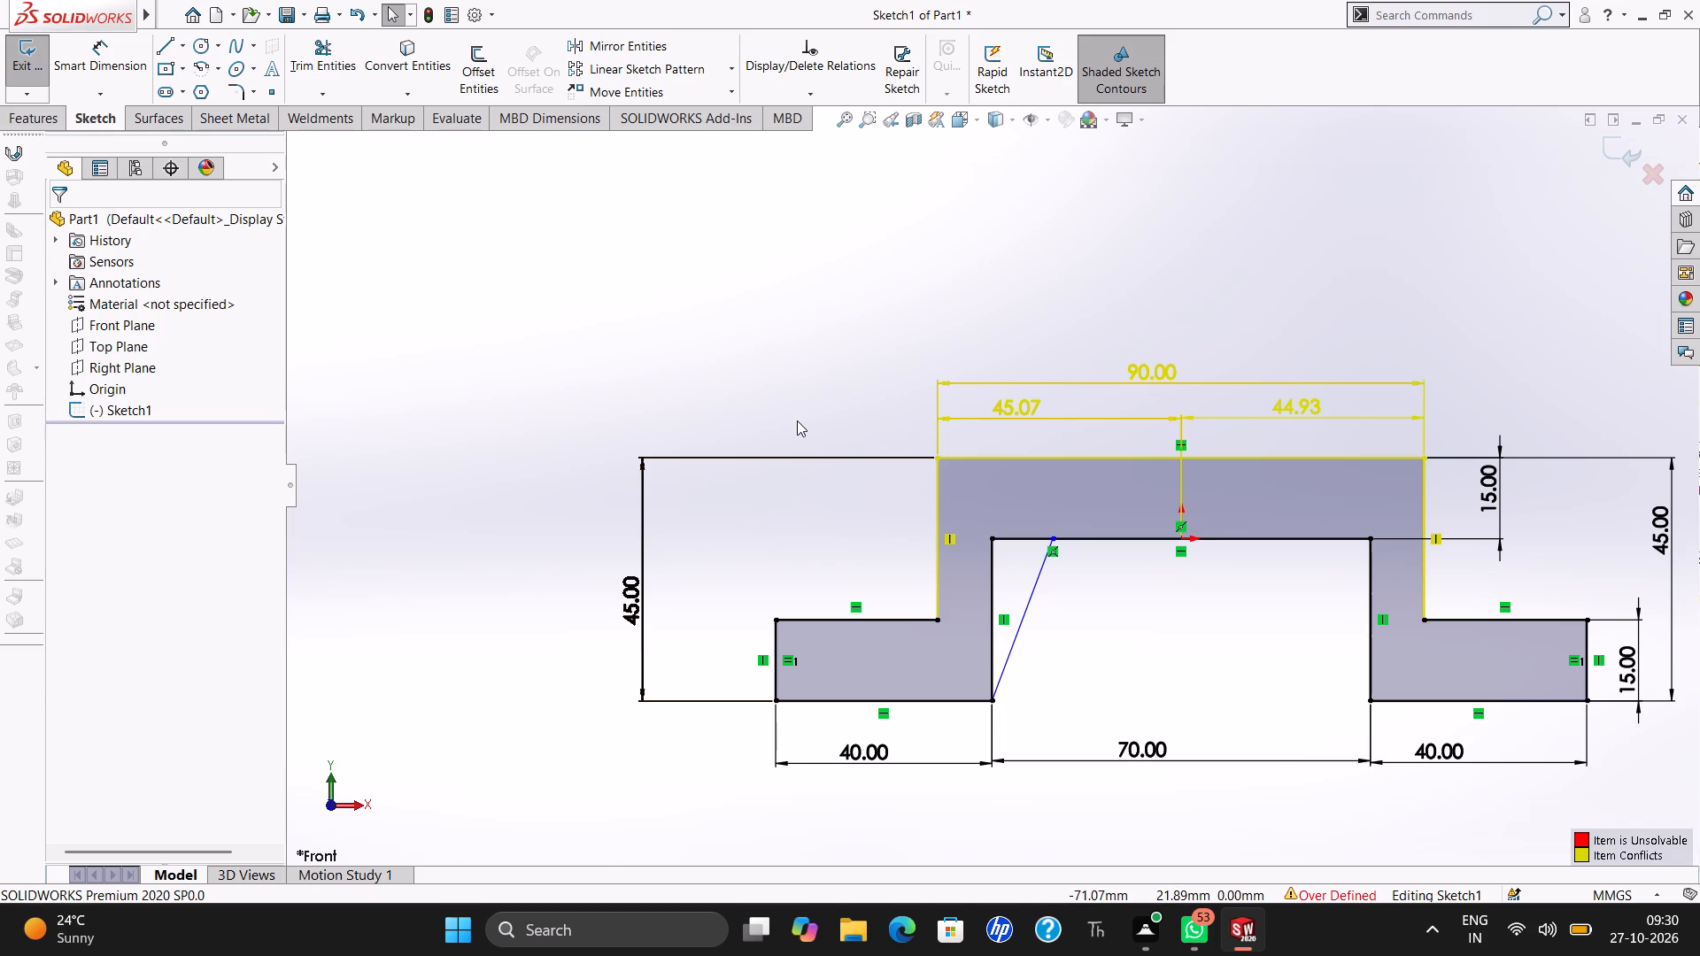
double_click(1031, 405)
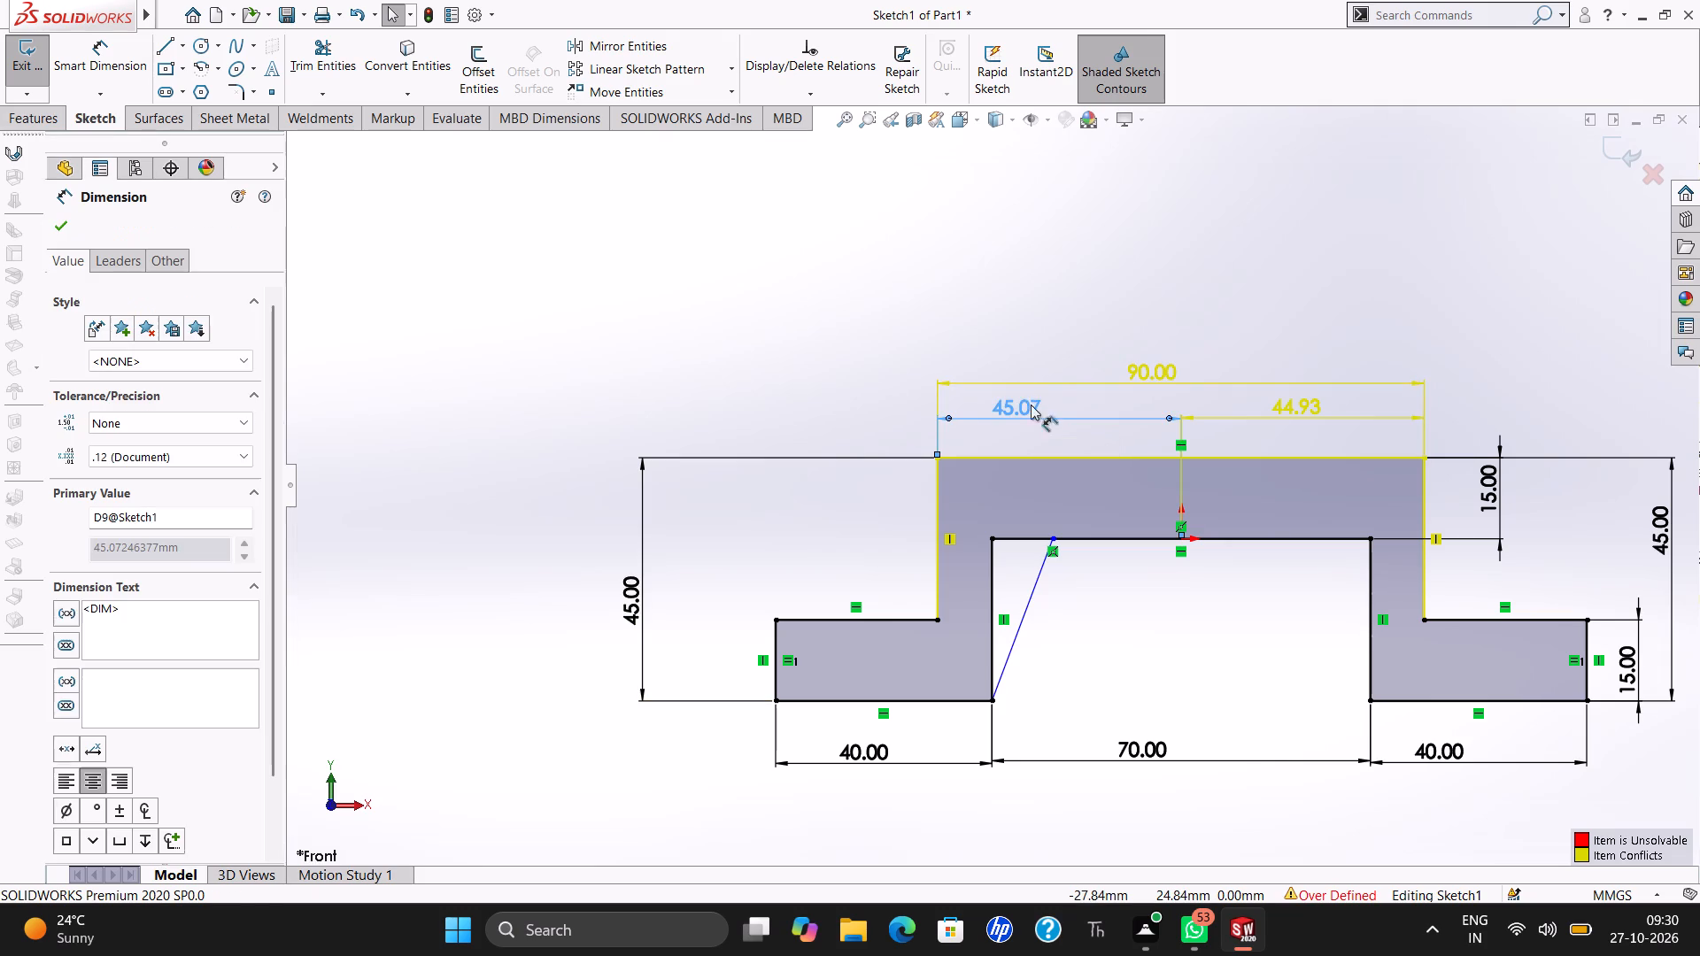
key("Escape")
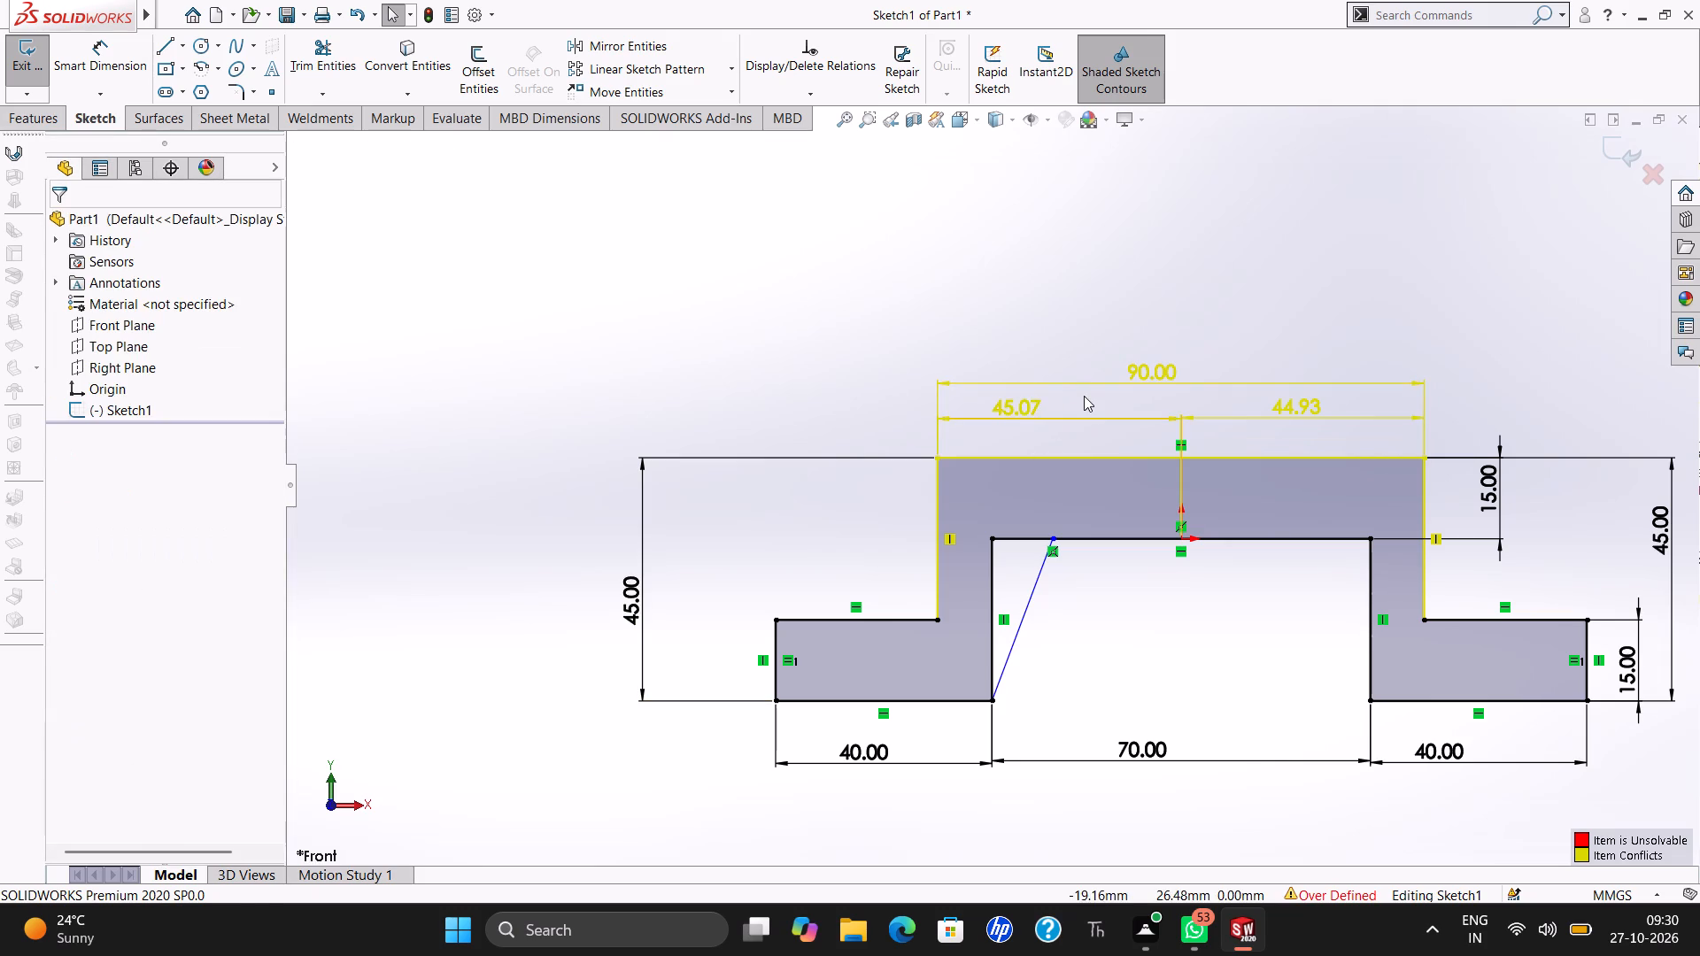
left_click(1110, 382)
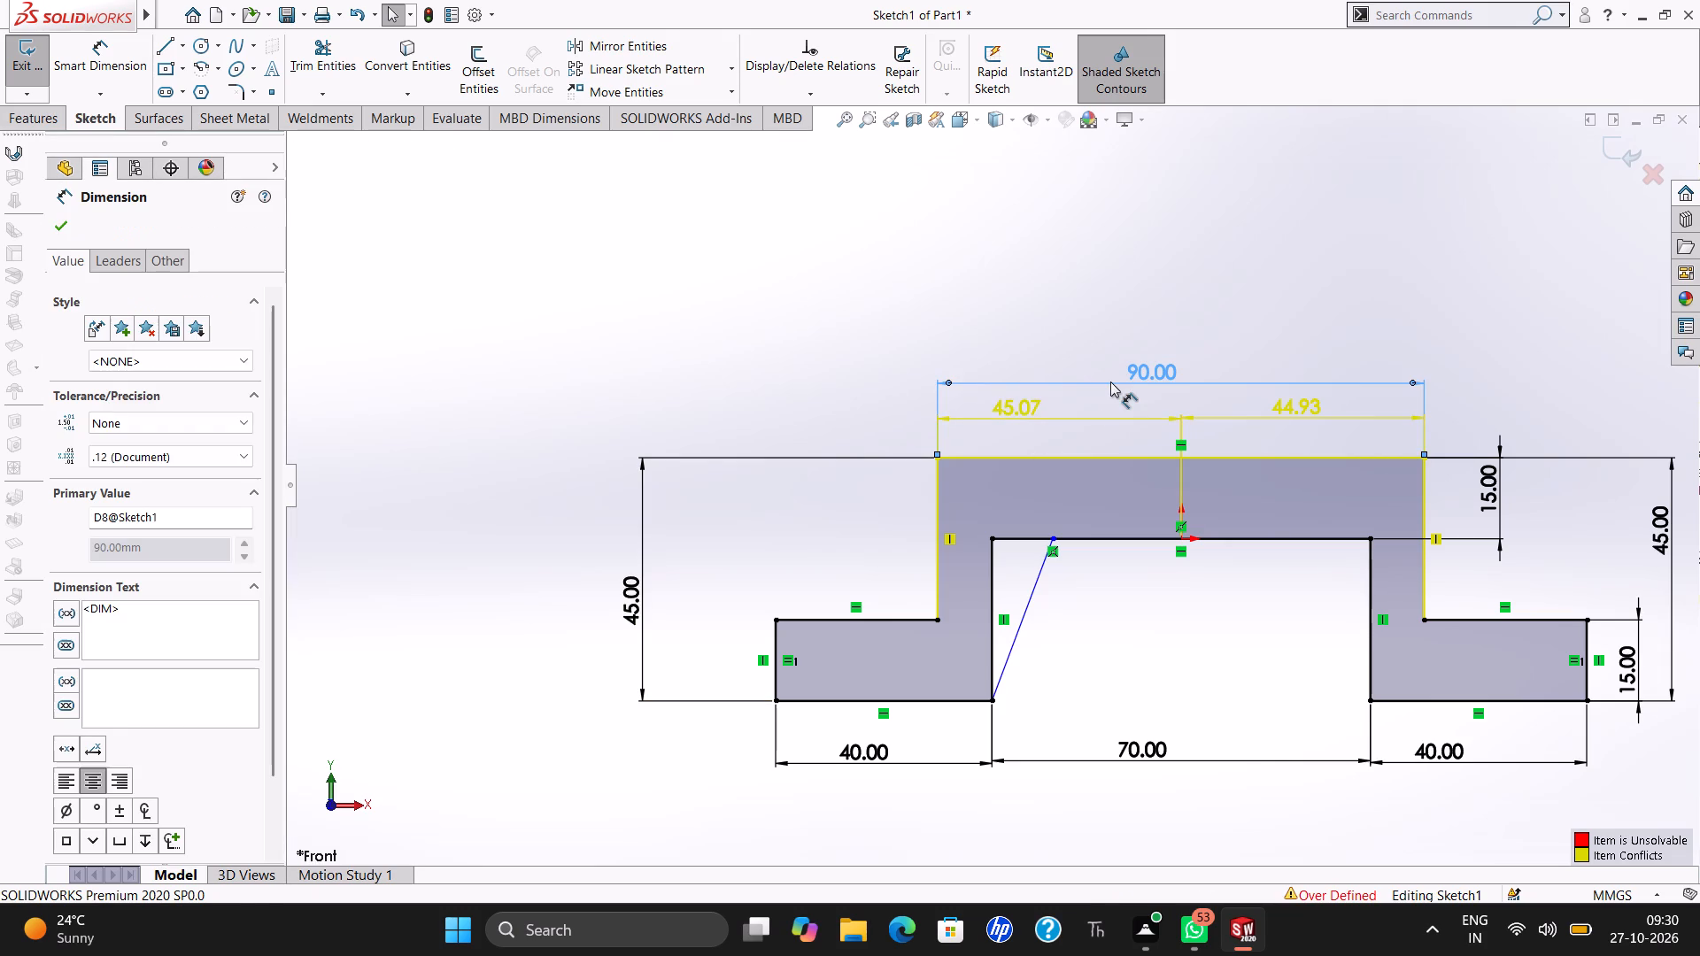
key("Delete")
Set the horizontal distance from the origin to the outer top edge's left corner to 45 mm.
double_click(1086, 415)
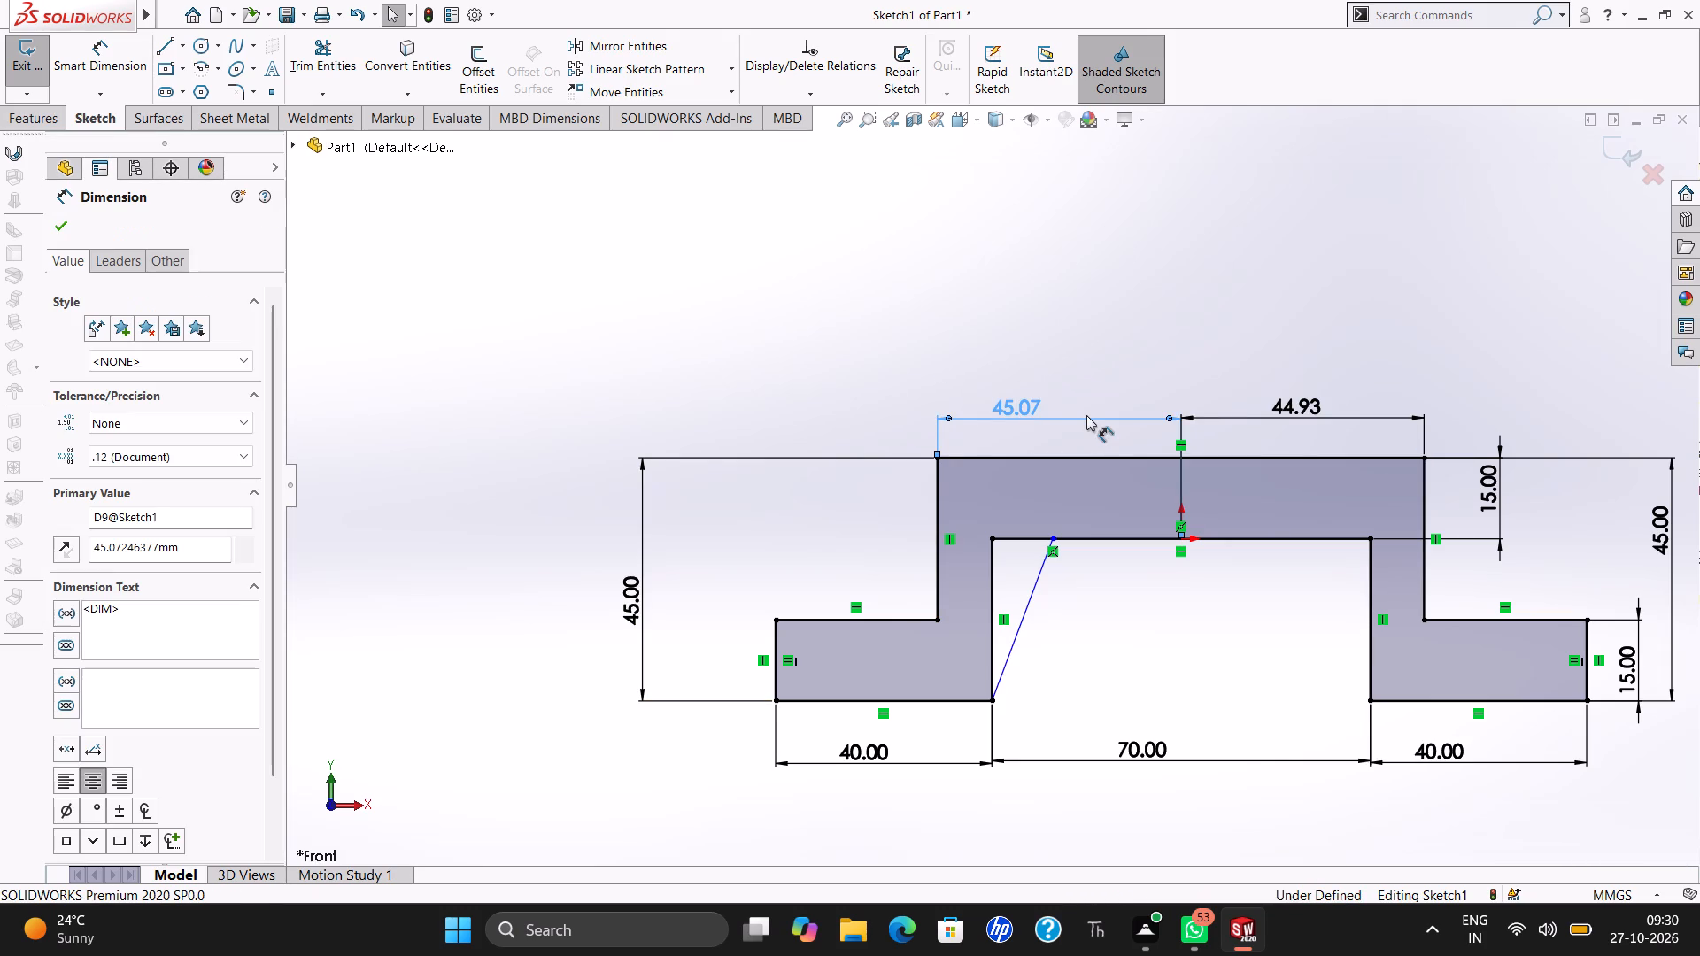
double_click(1086, 415)
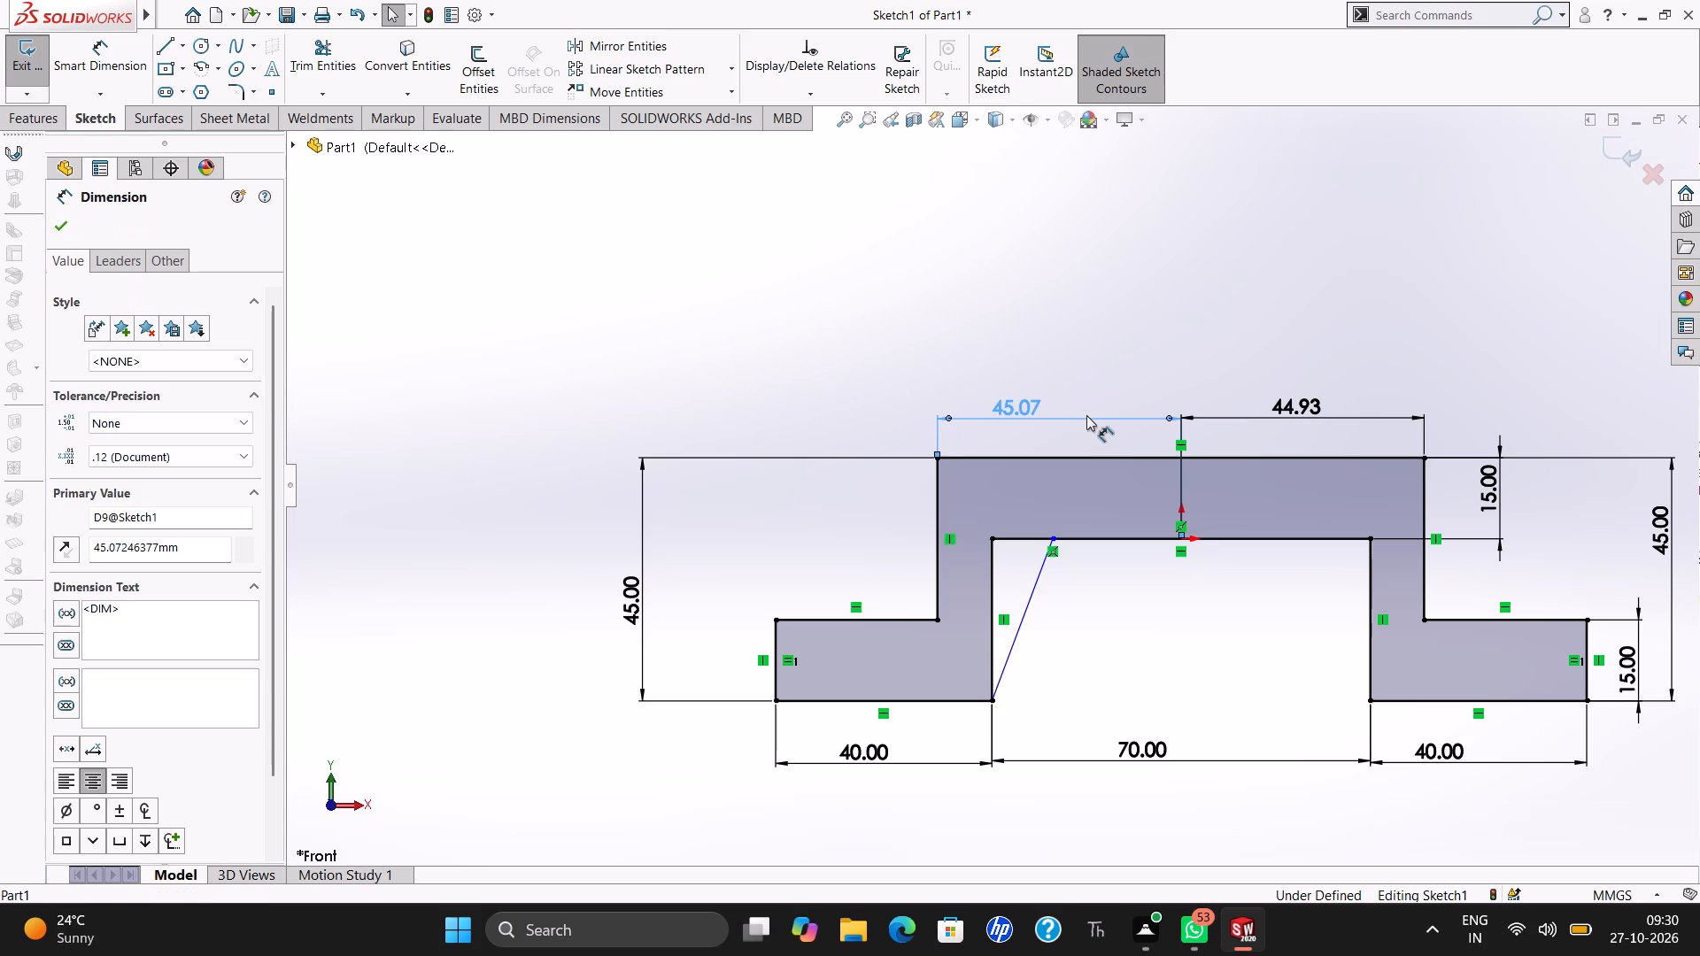
key("Escape")
key("Escape")
double_click(1086, 415)
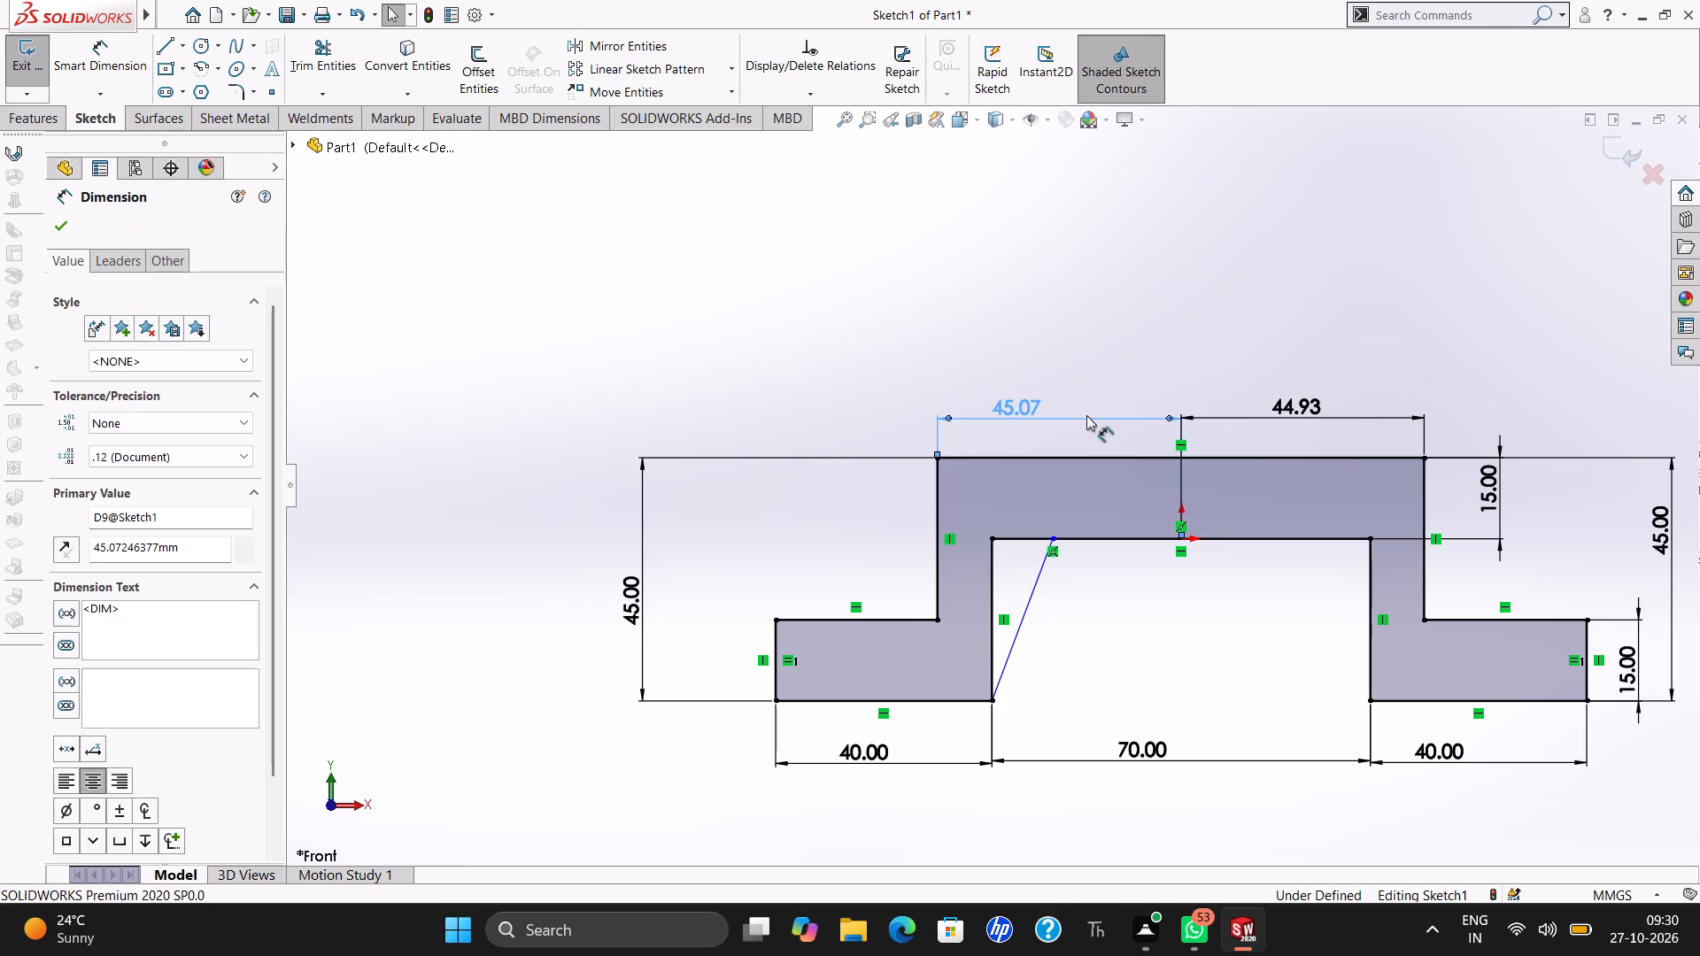
key("Escape")
key("Escape")
key("Escape")
key("Escape")
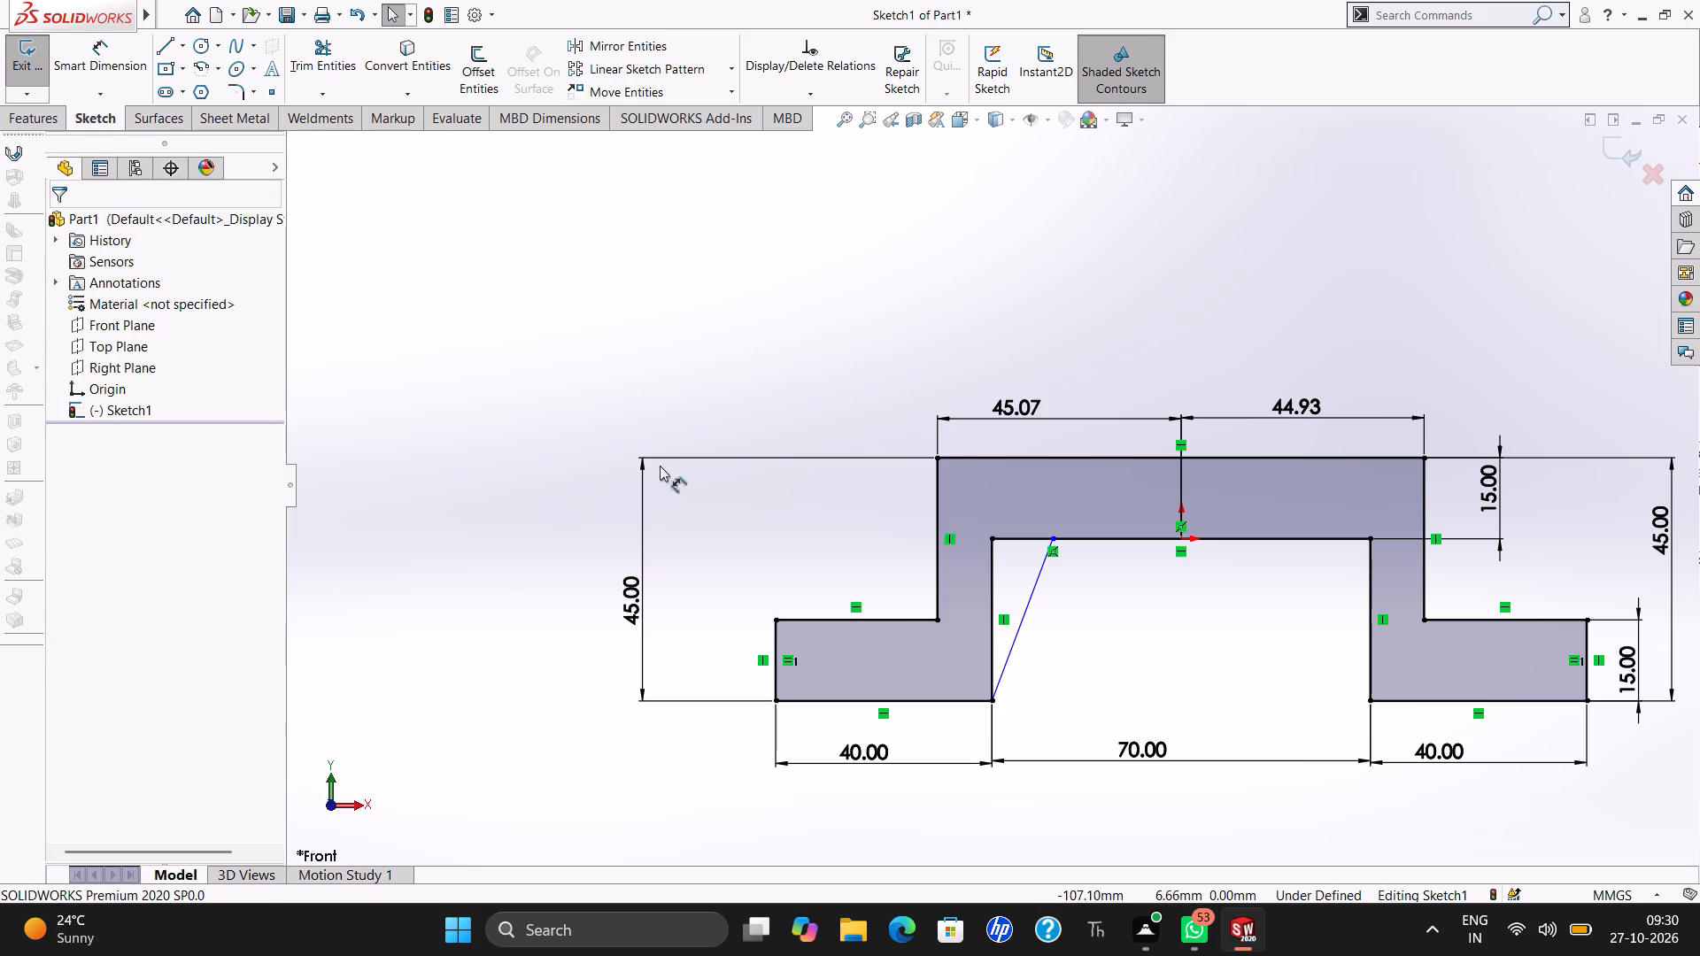
double_click(1029, 398)
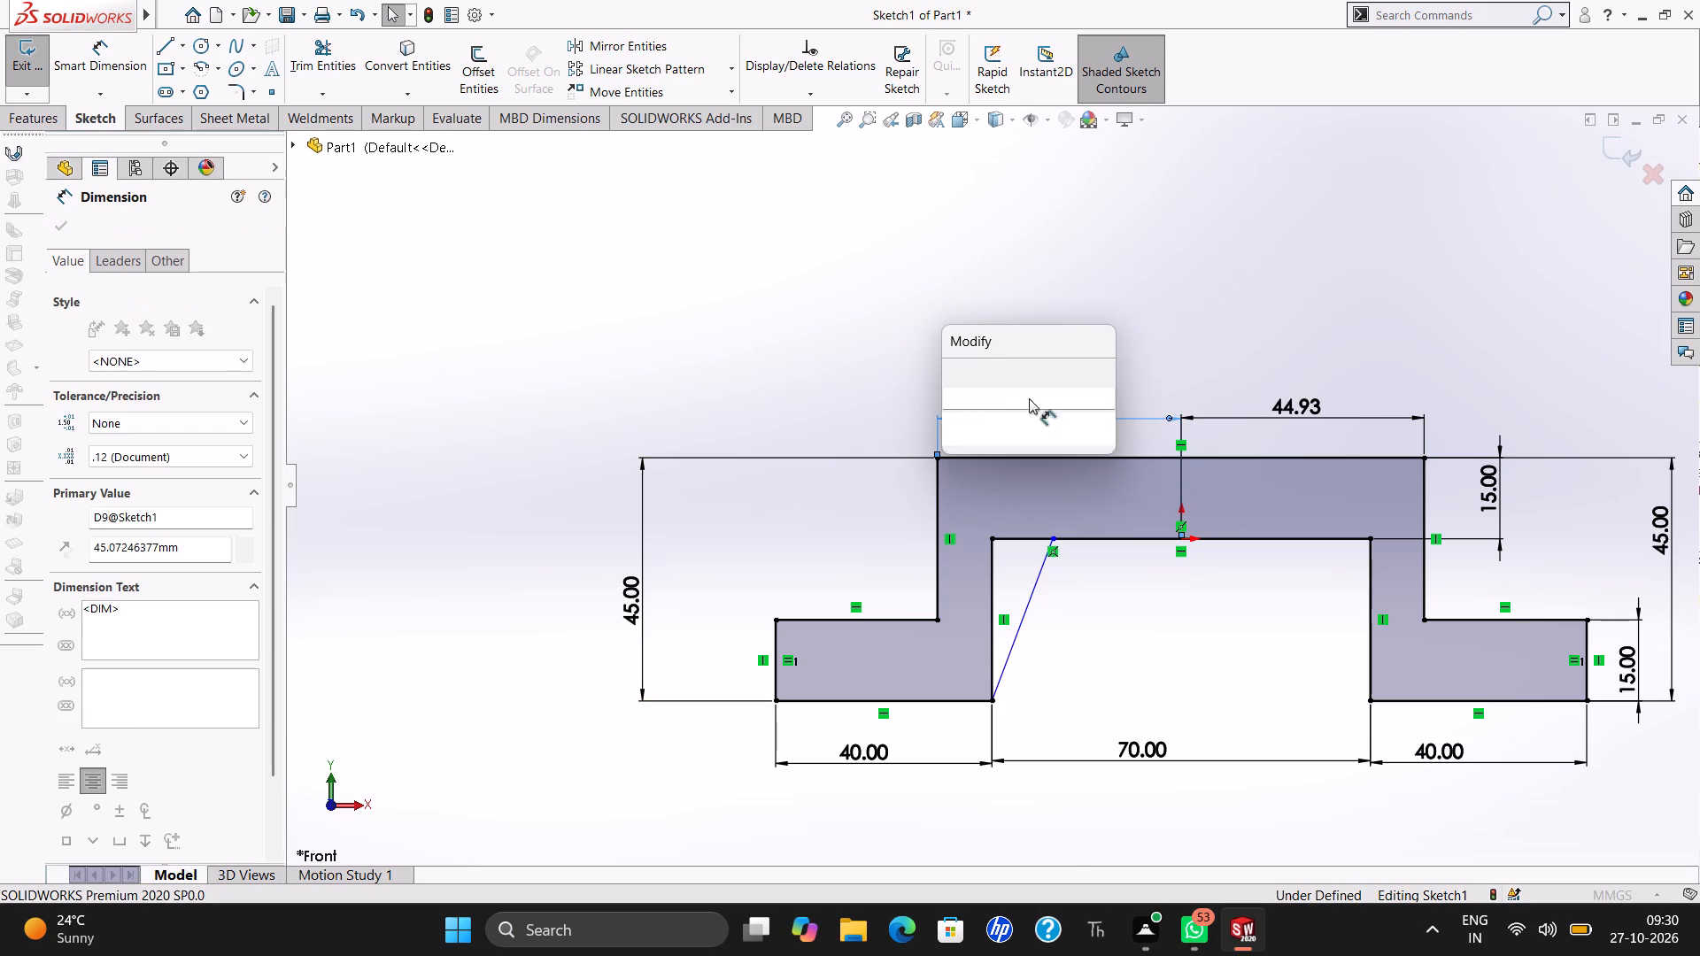
type("45")
key("Return")
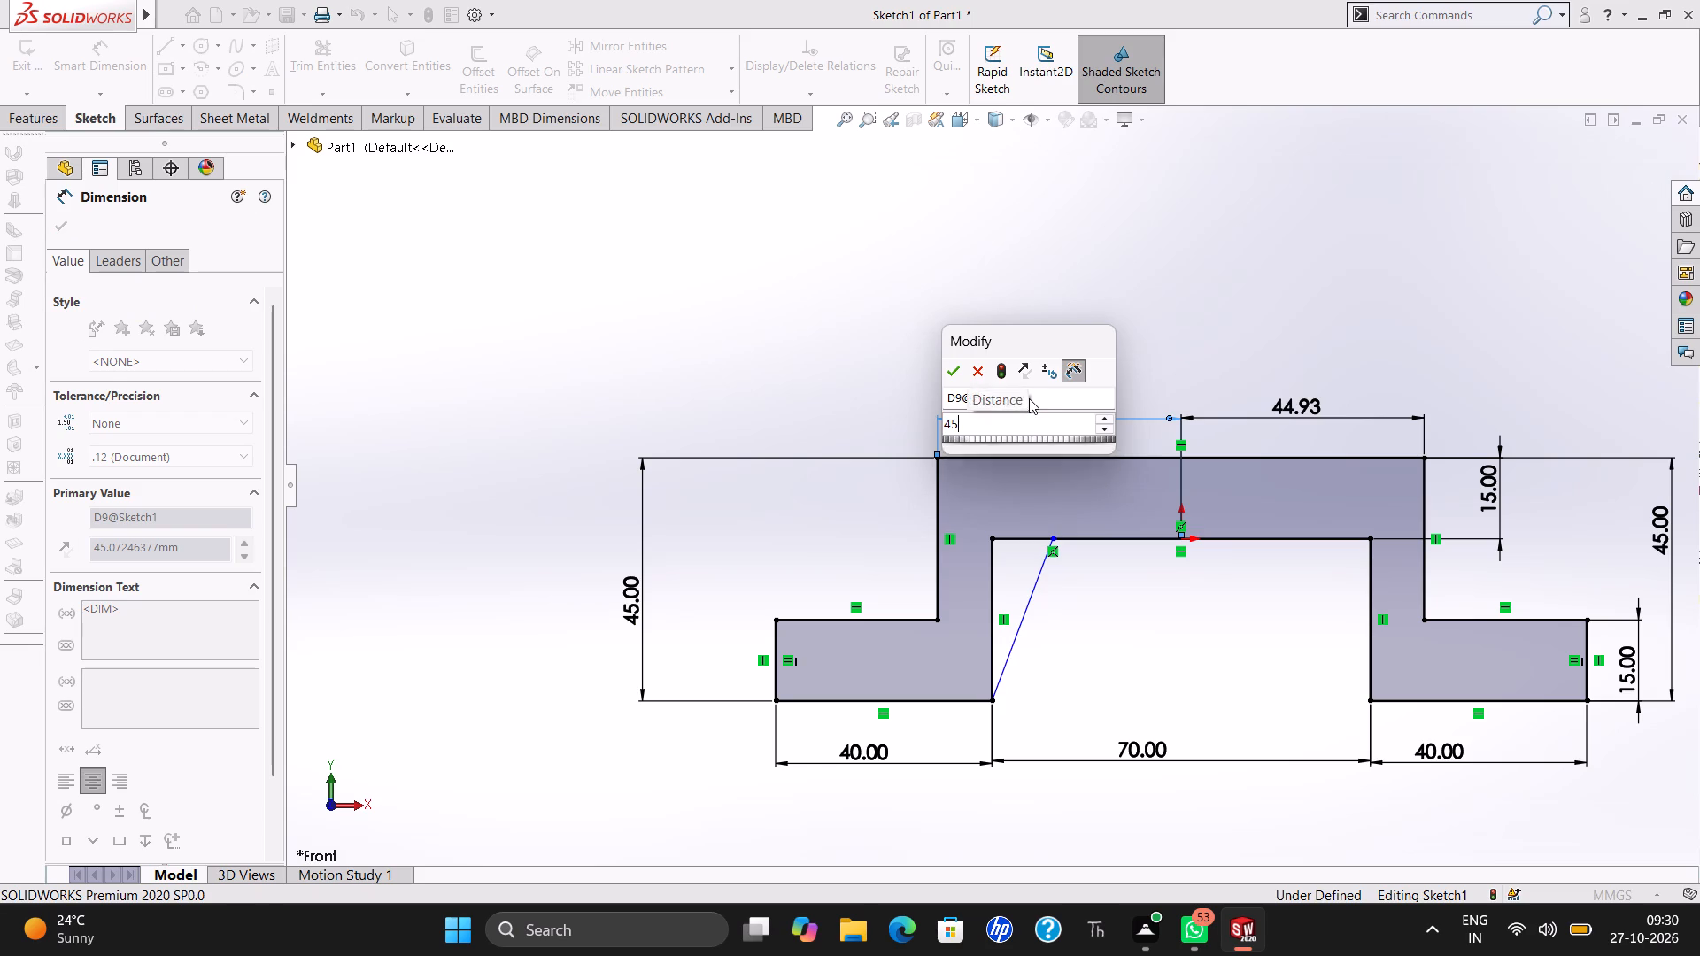
Set the horizontal distance from the origin to the outer top edge's right corner to 45 mm.
double_click(1275, 404)
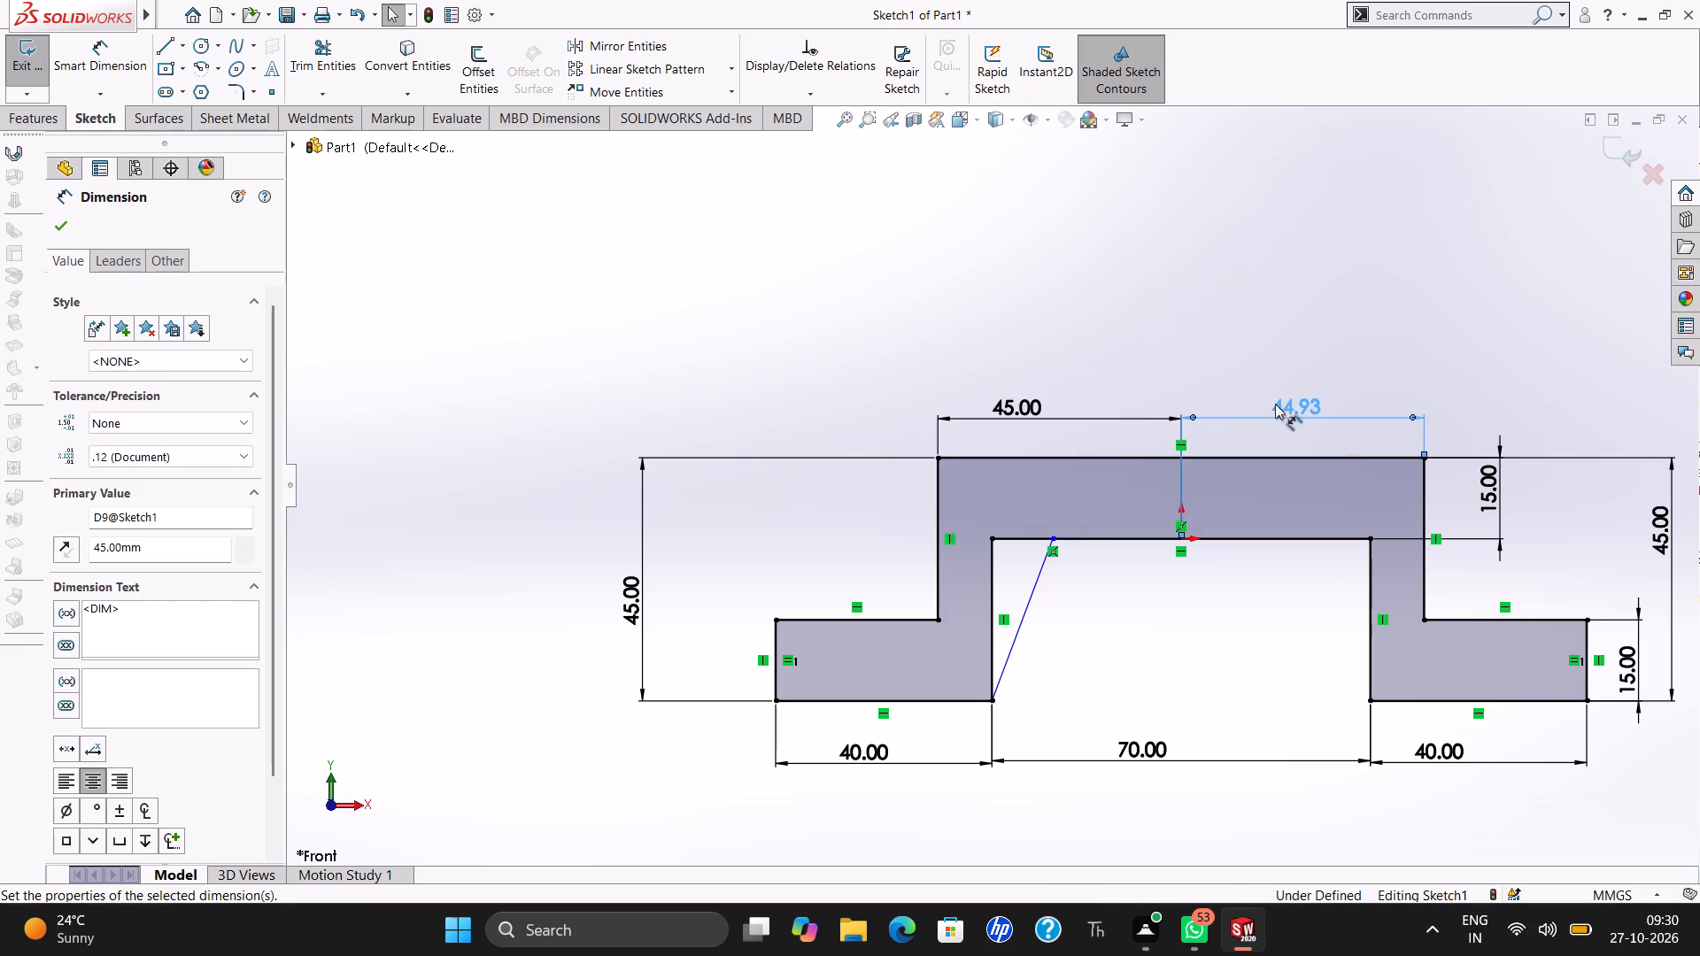
key("1")
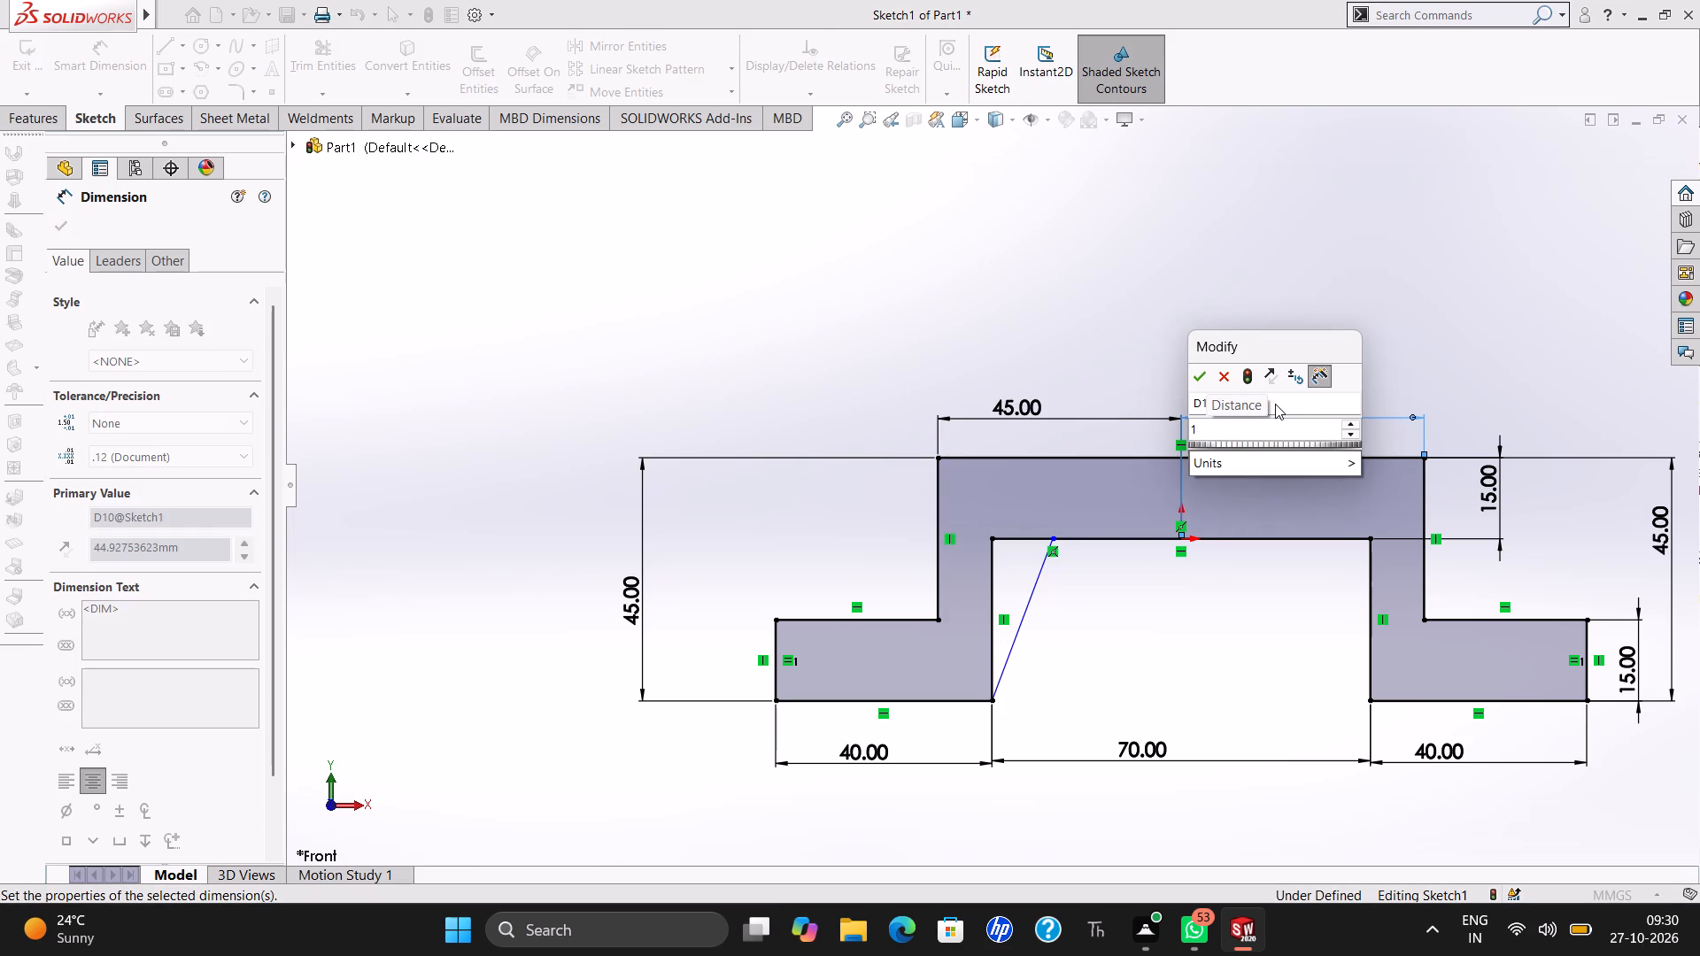
key("Escape")
double_click(1275, 404)
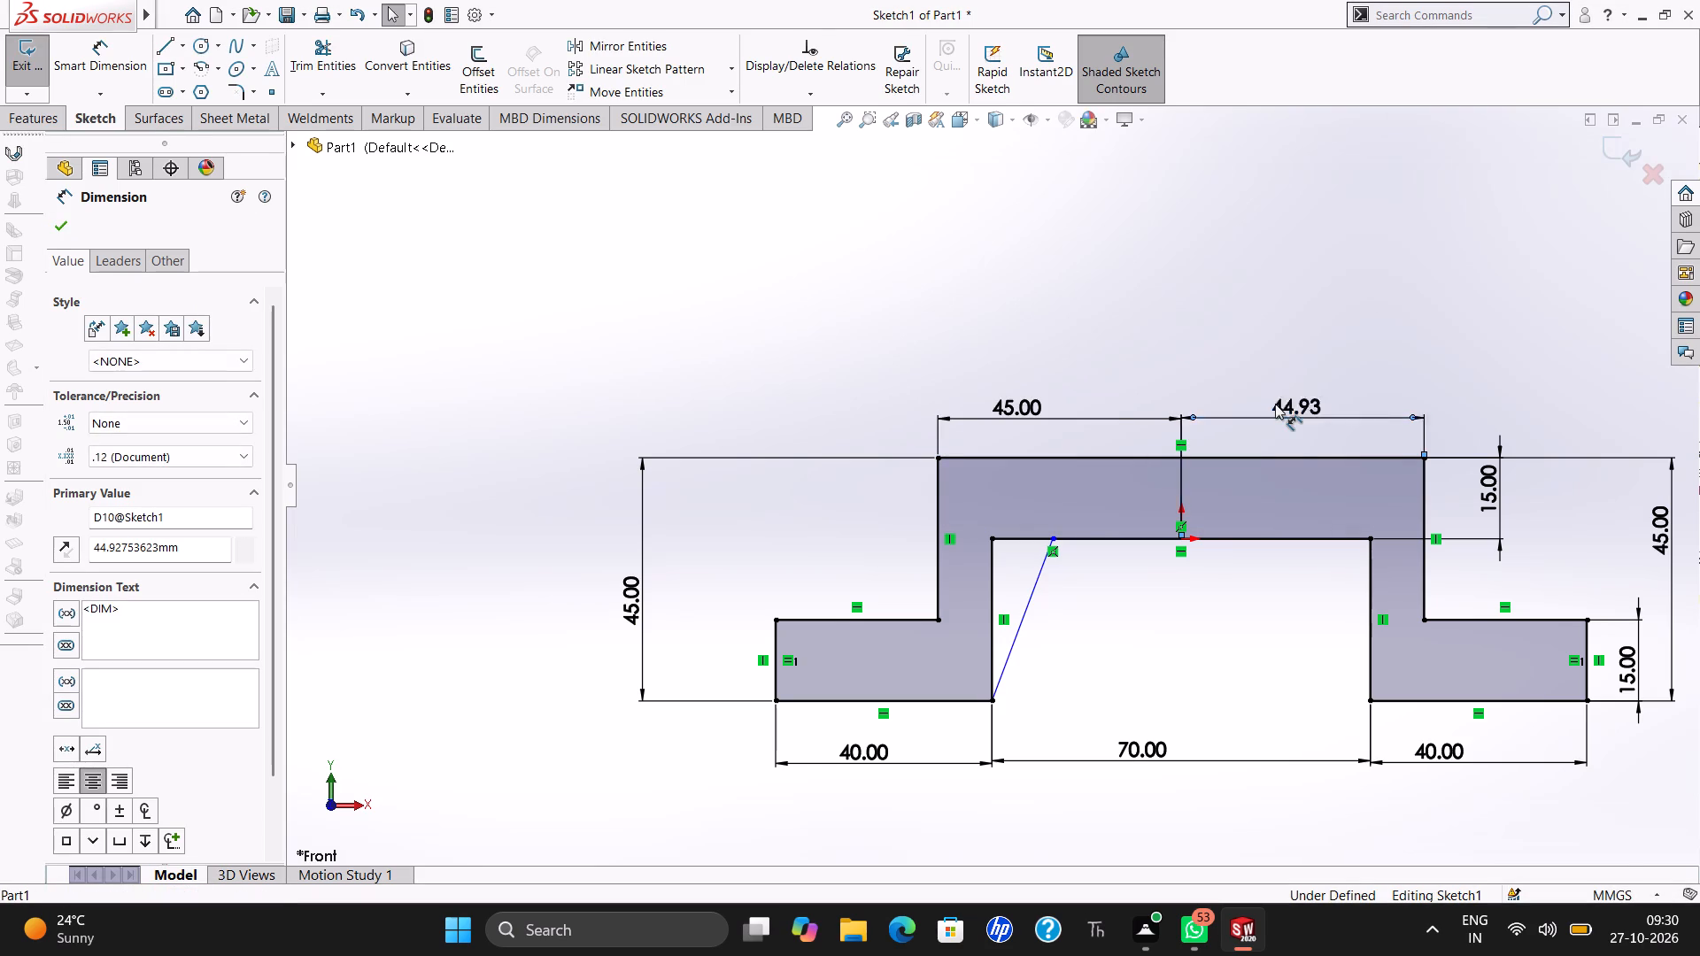
type("45")
key("Return")
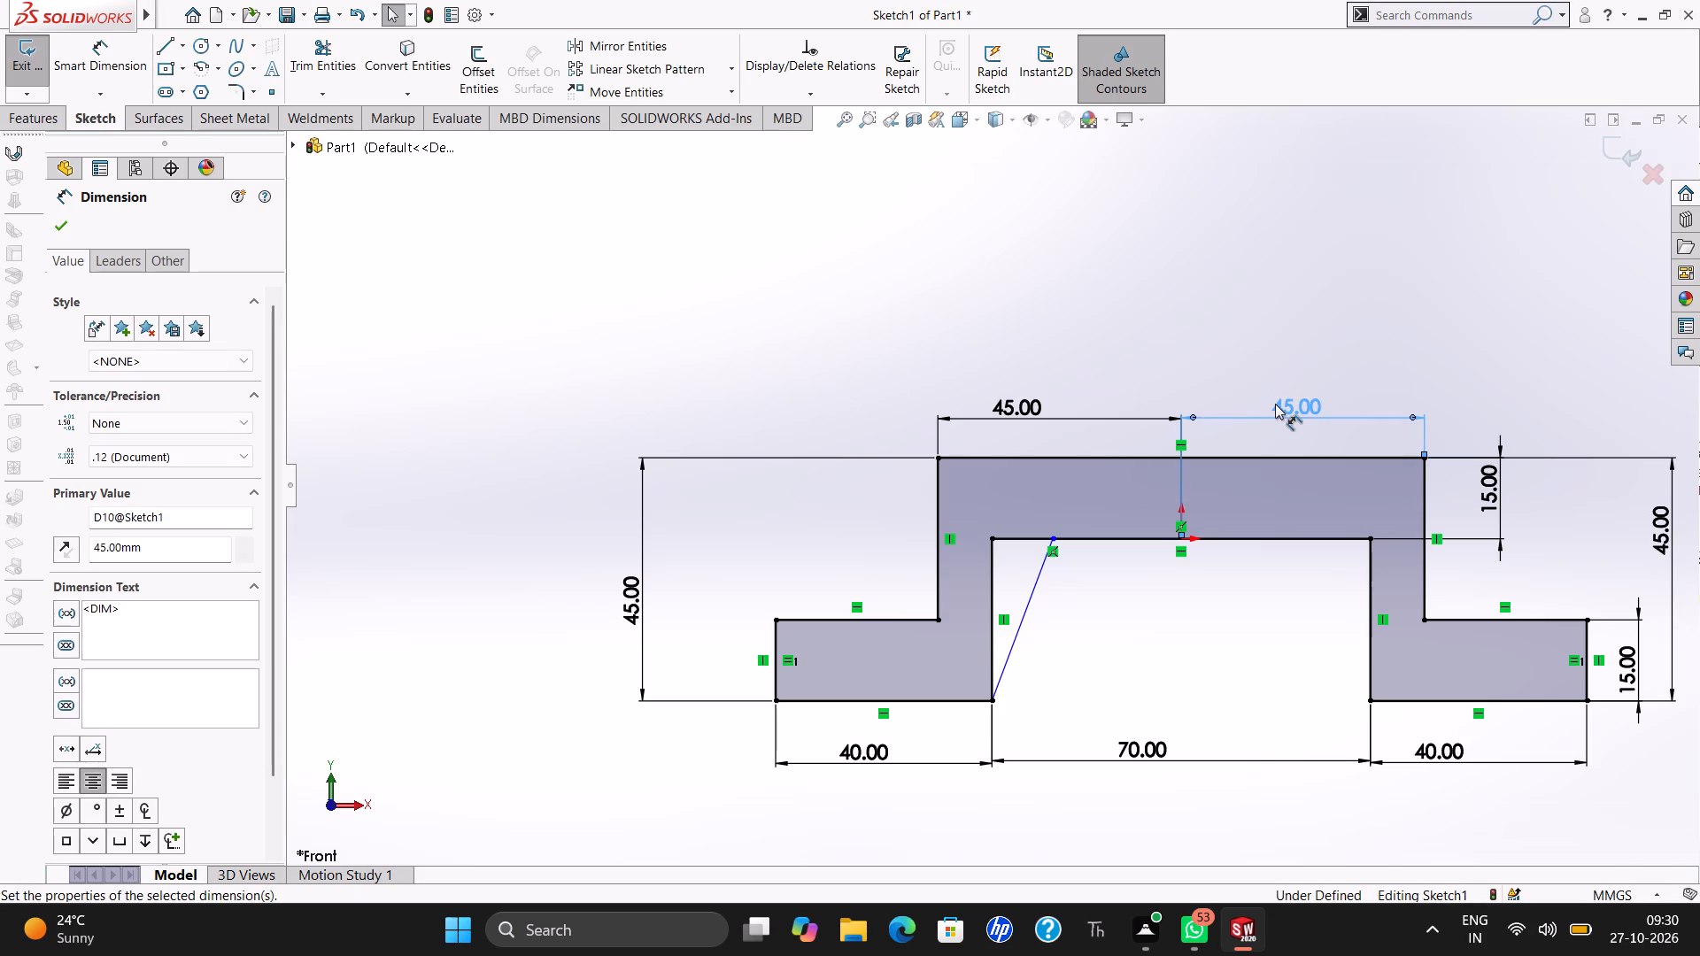
key("Escape")
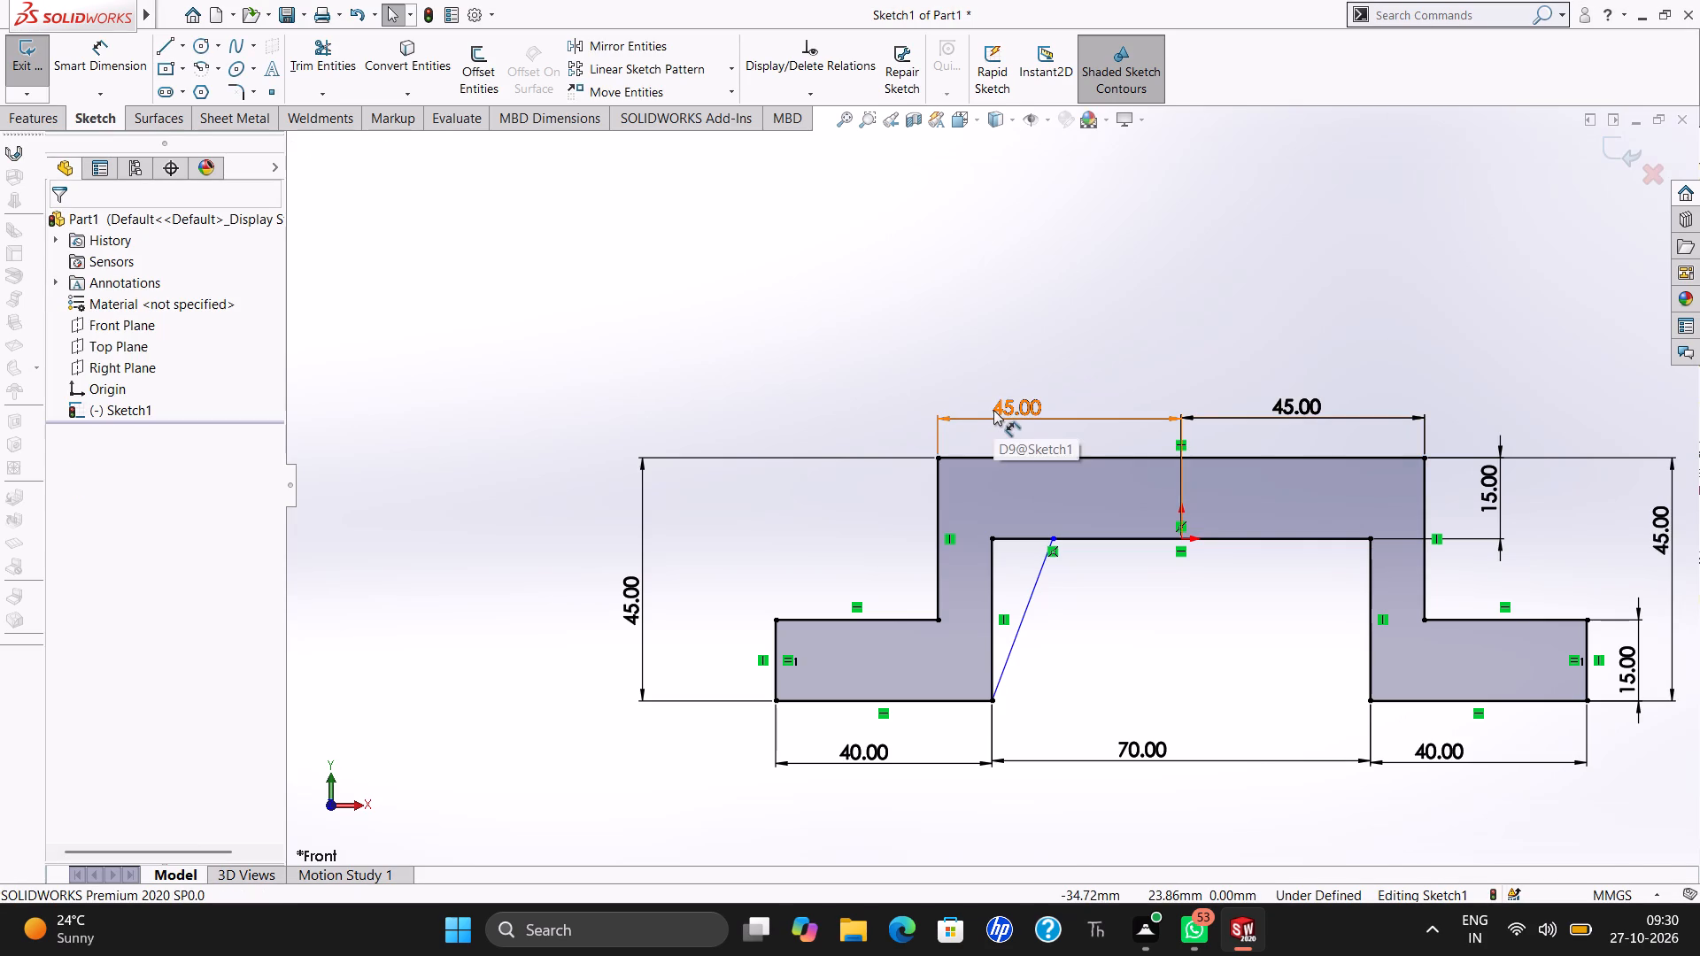
left_click(993, 410)
key("Escape")
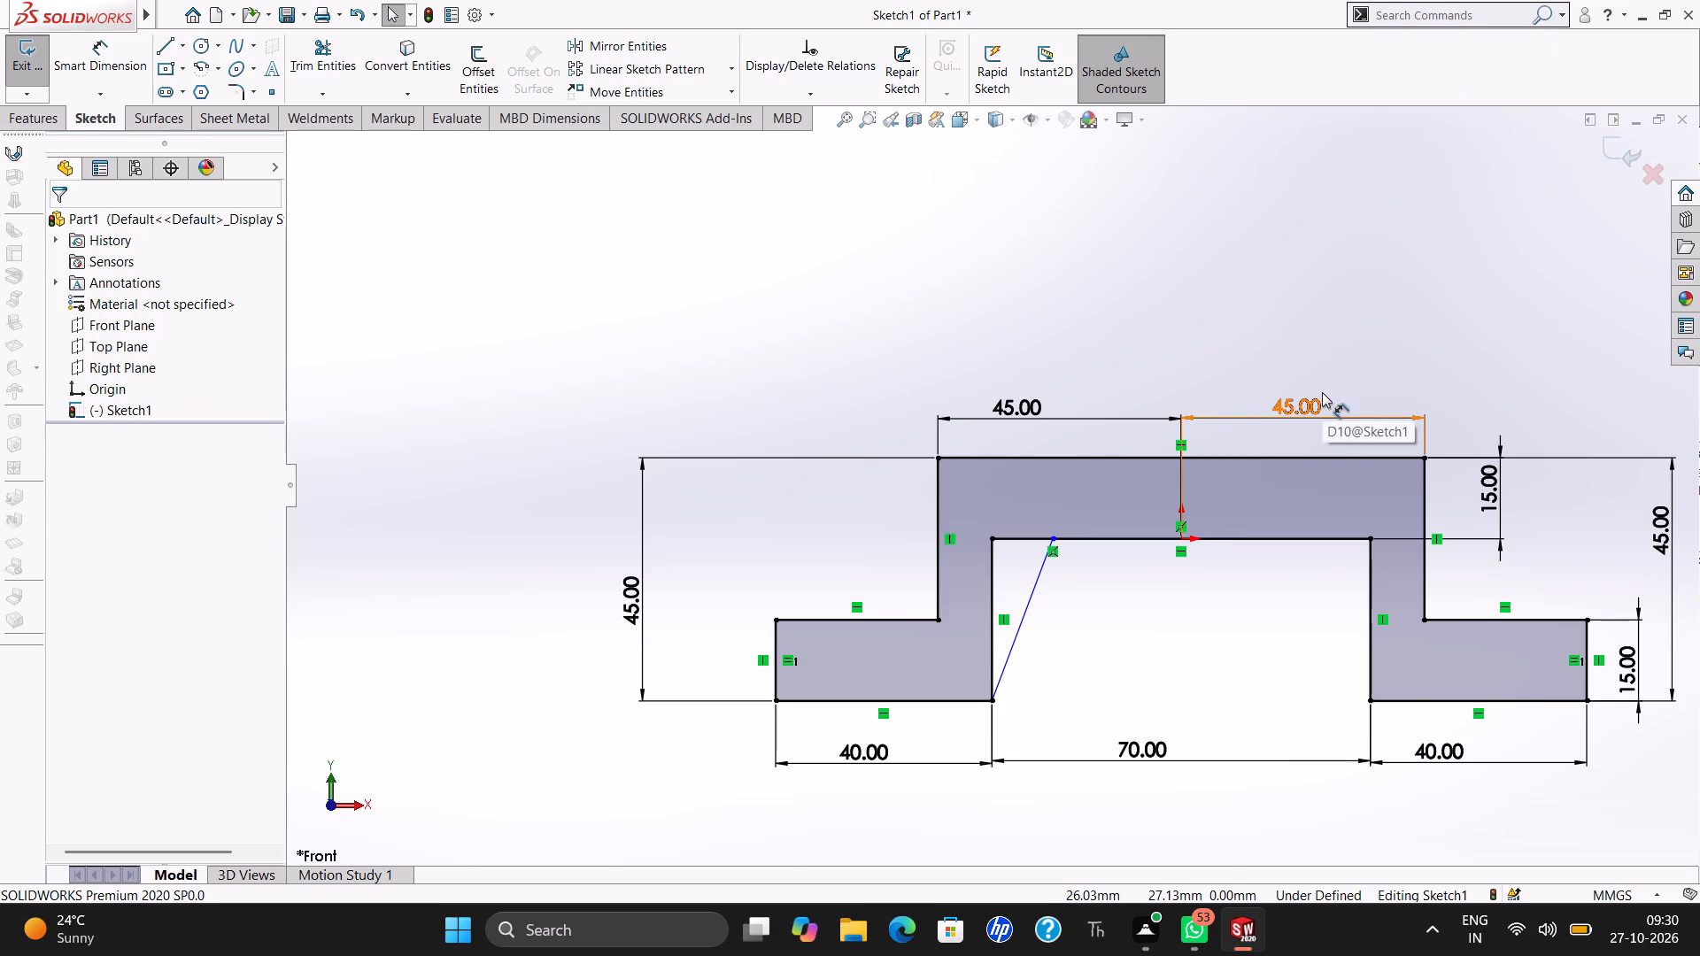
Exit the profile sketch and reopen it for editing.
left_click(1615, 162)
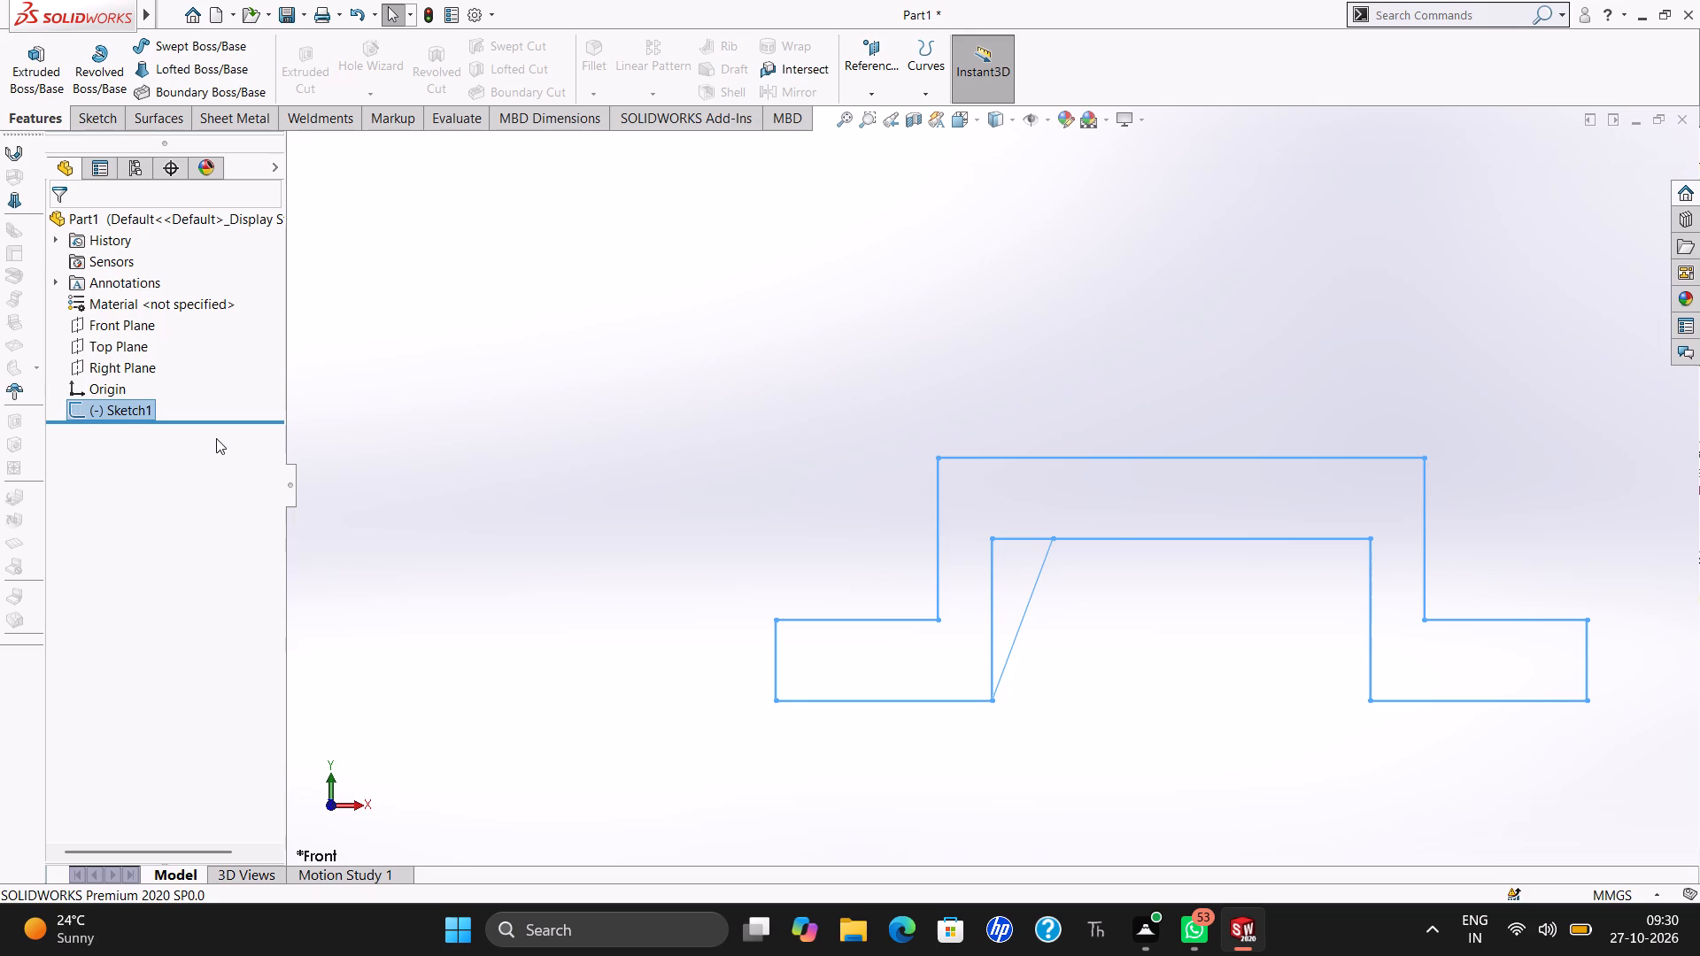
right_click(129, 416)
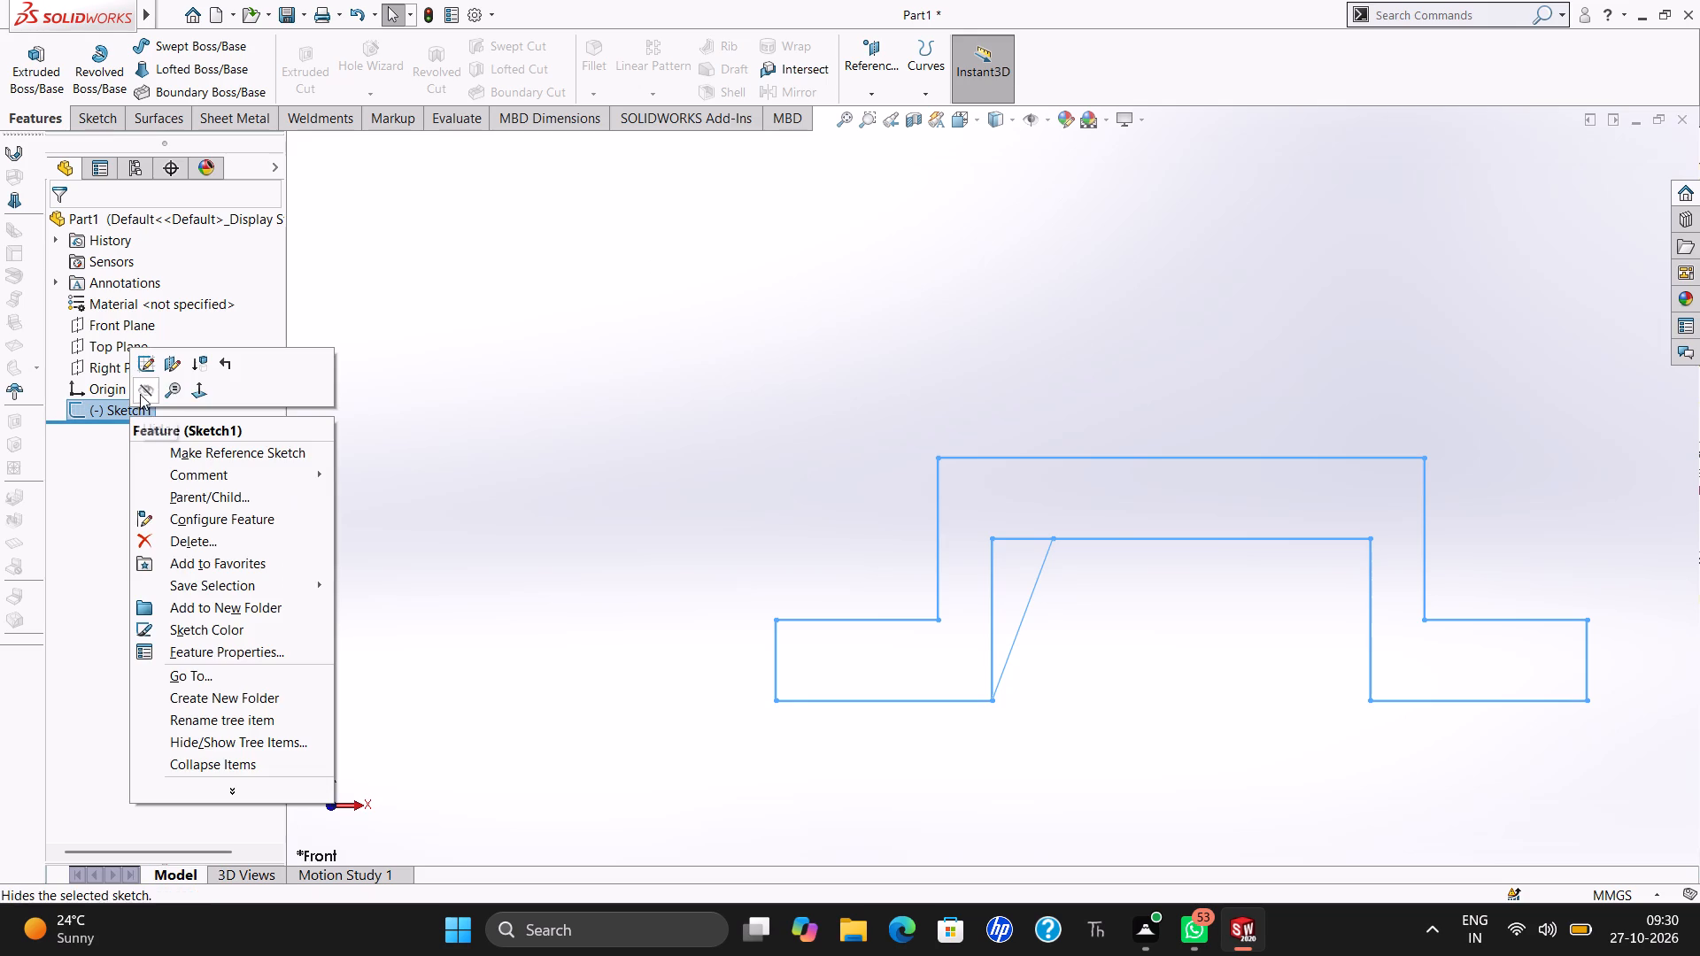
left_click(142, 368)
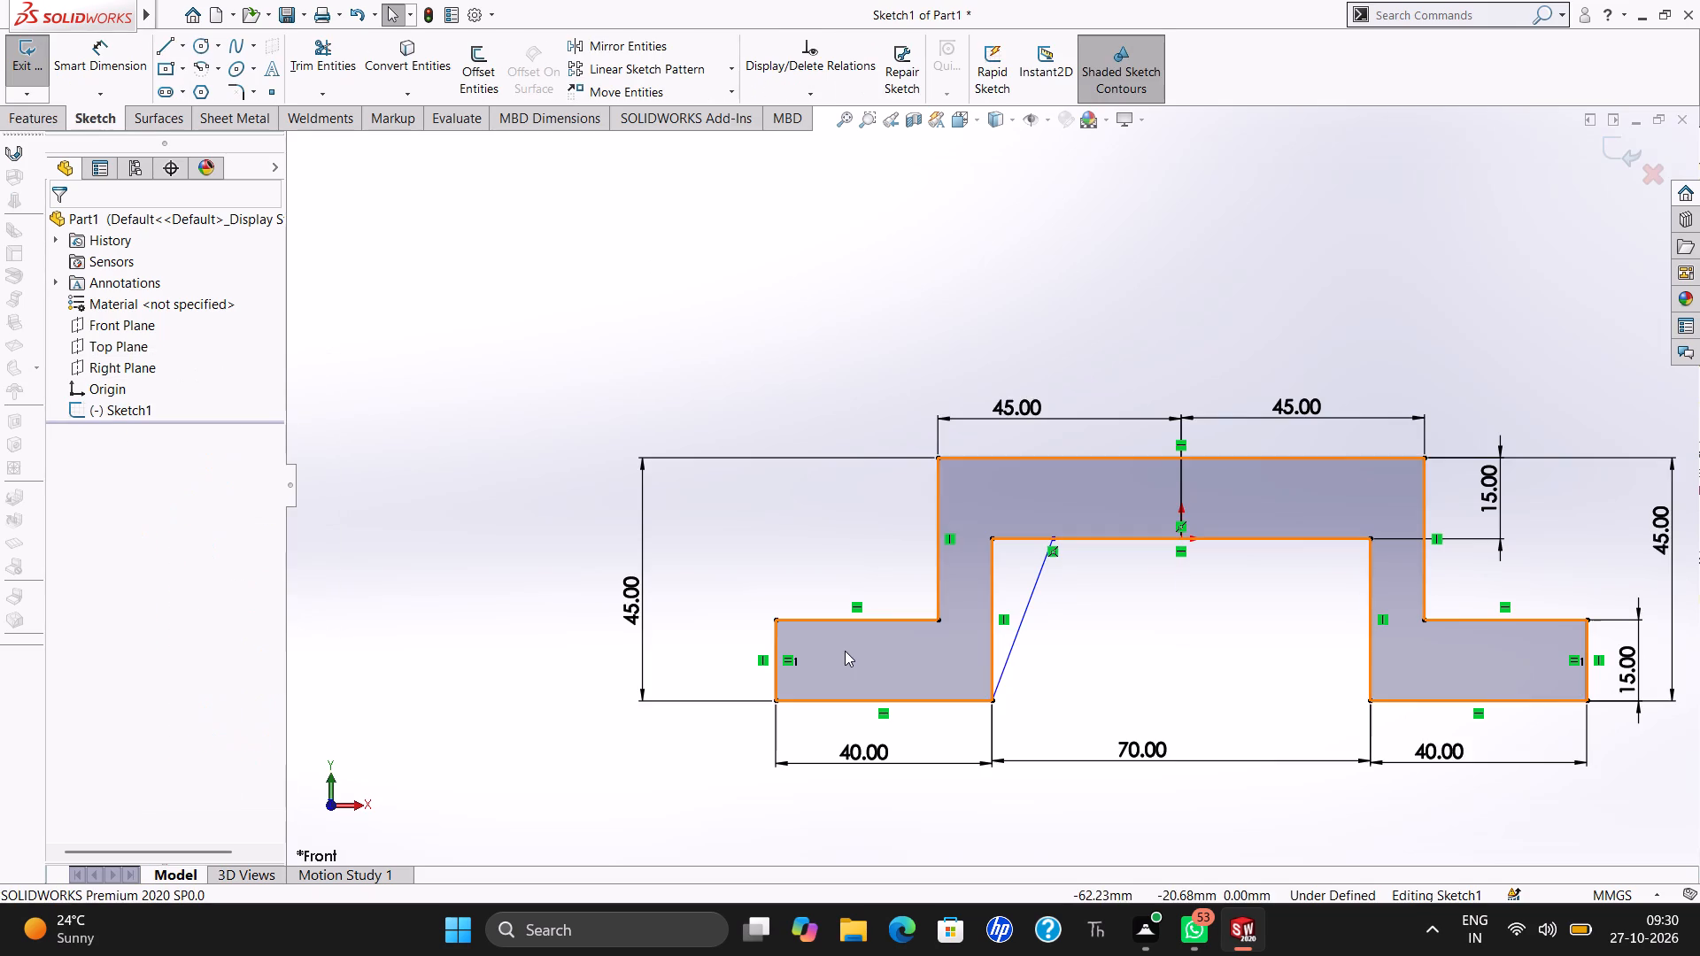
Dimension the horizontal distance from the left inner vertical side to the slanted line's upper end as 15 mm.
left_click(112, 88)
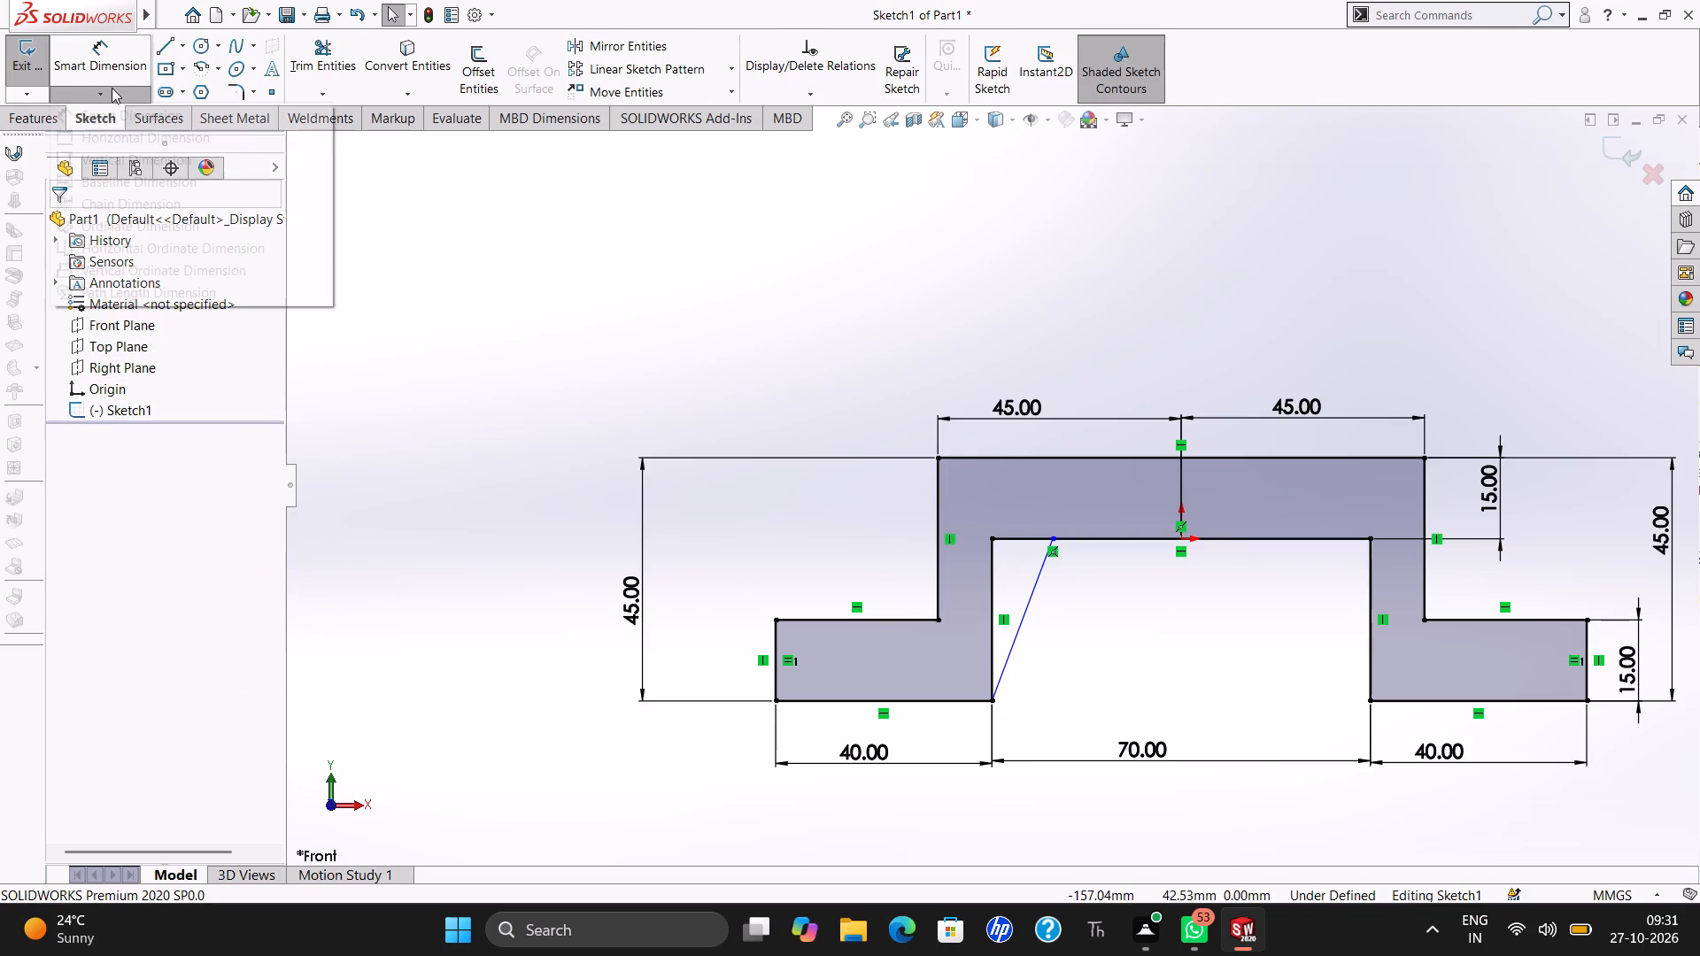
left_click(110, 77)
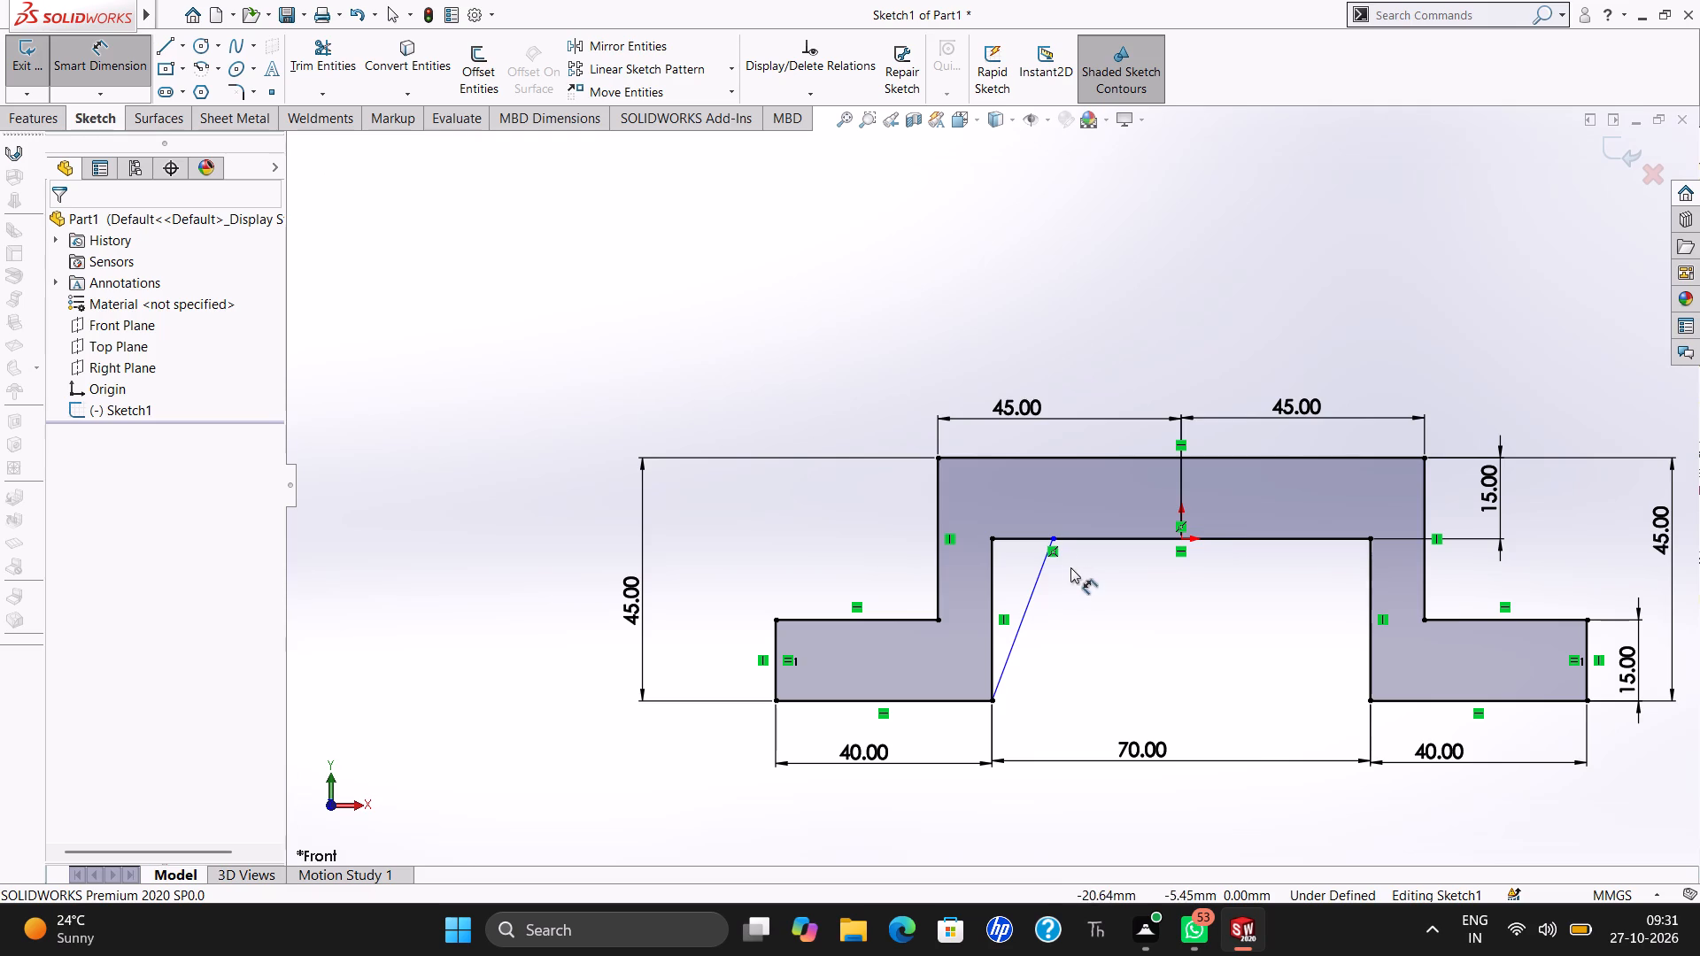
left_click(1054, 538)
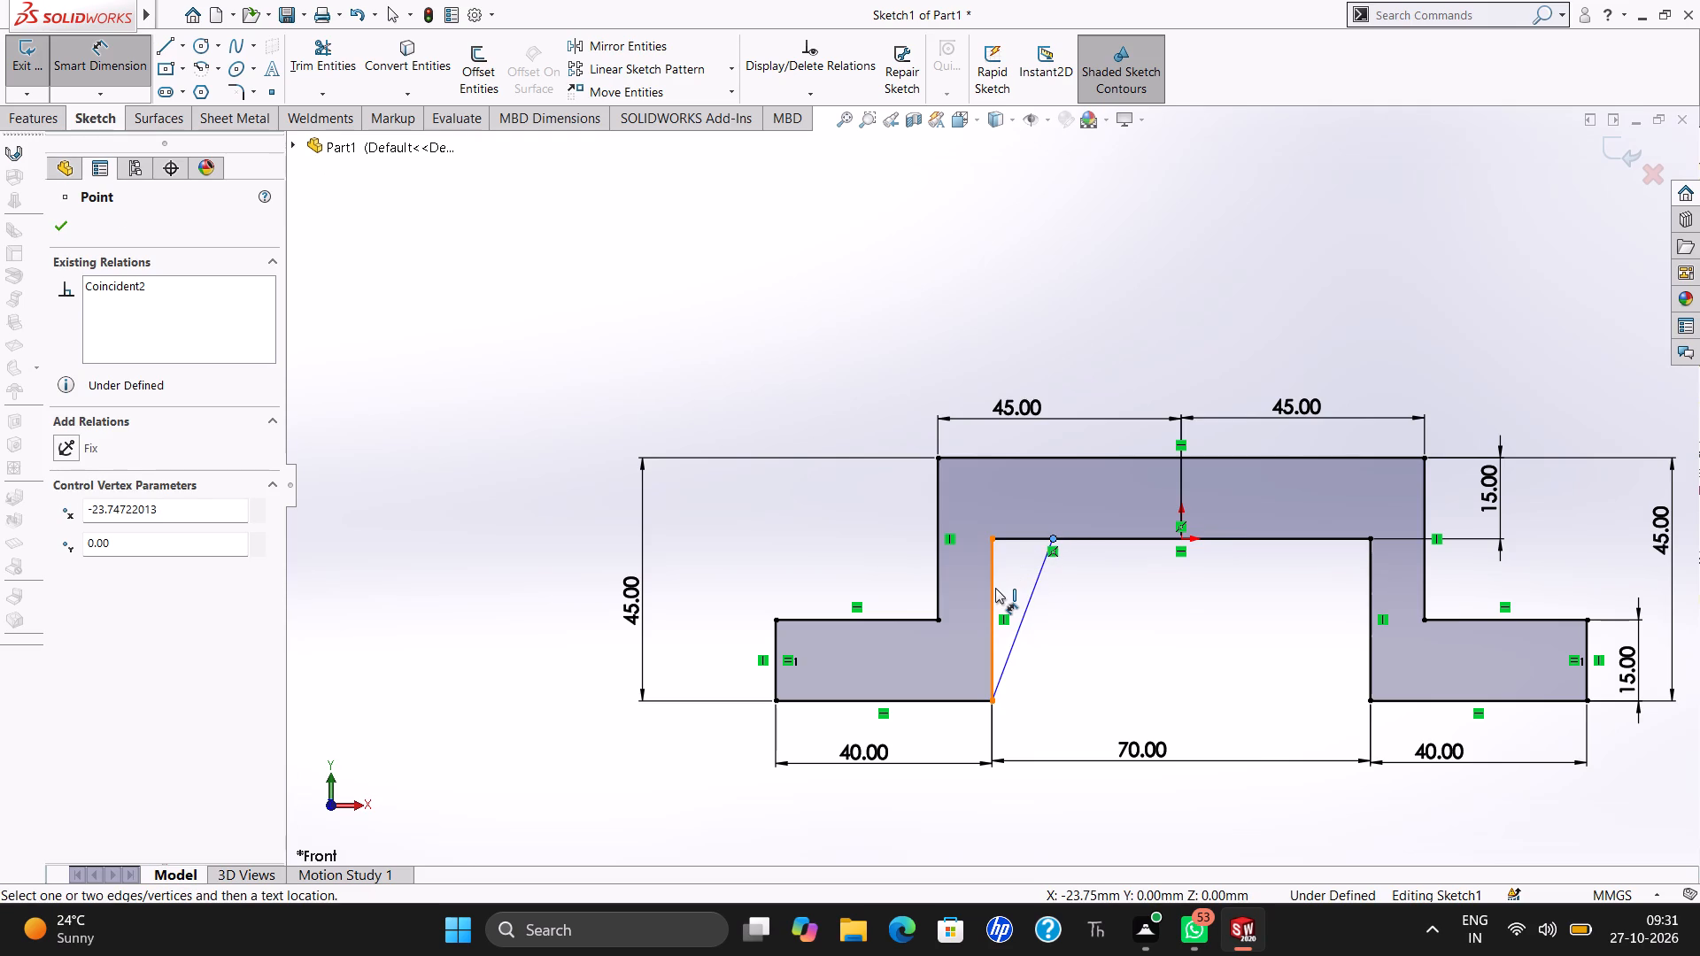
left_click(995, 588)
left_click(1050, 640)
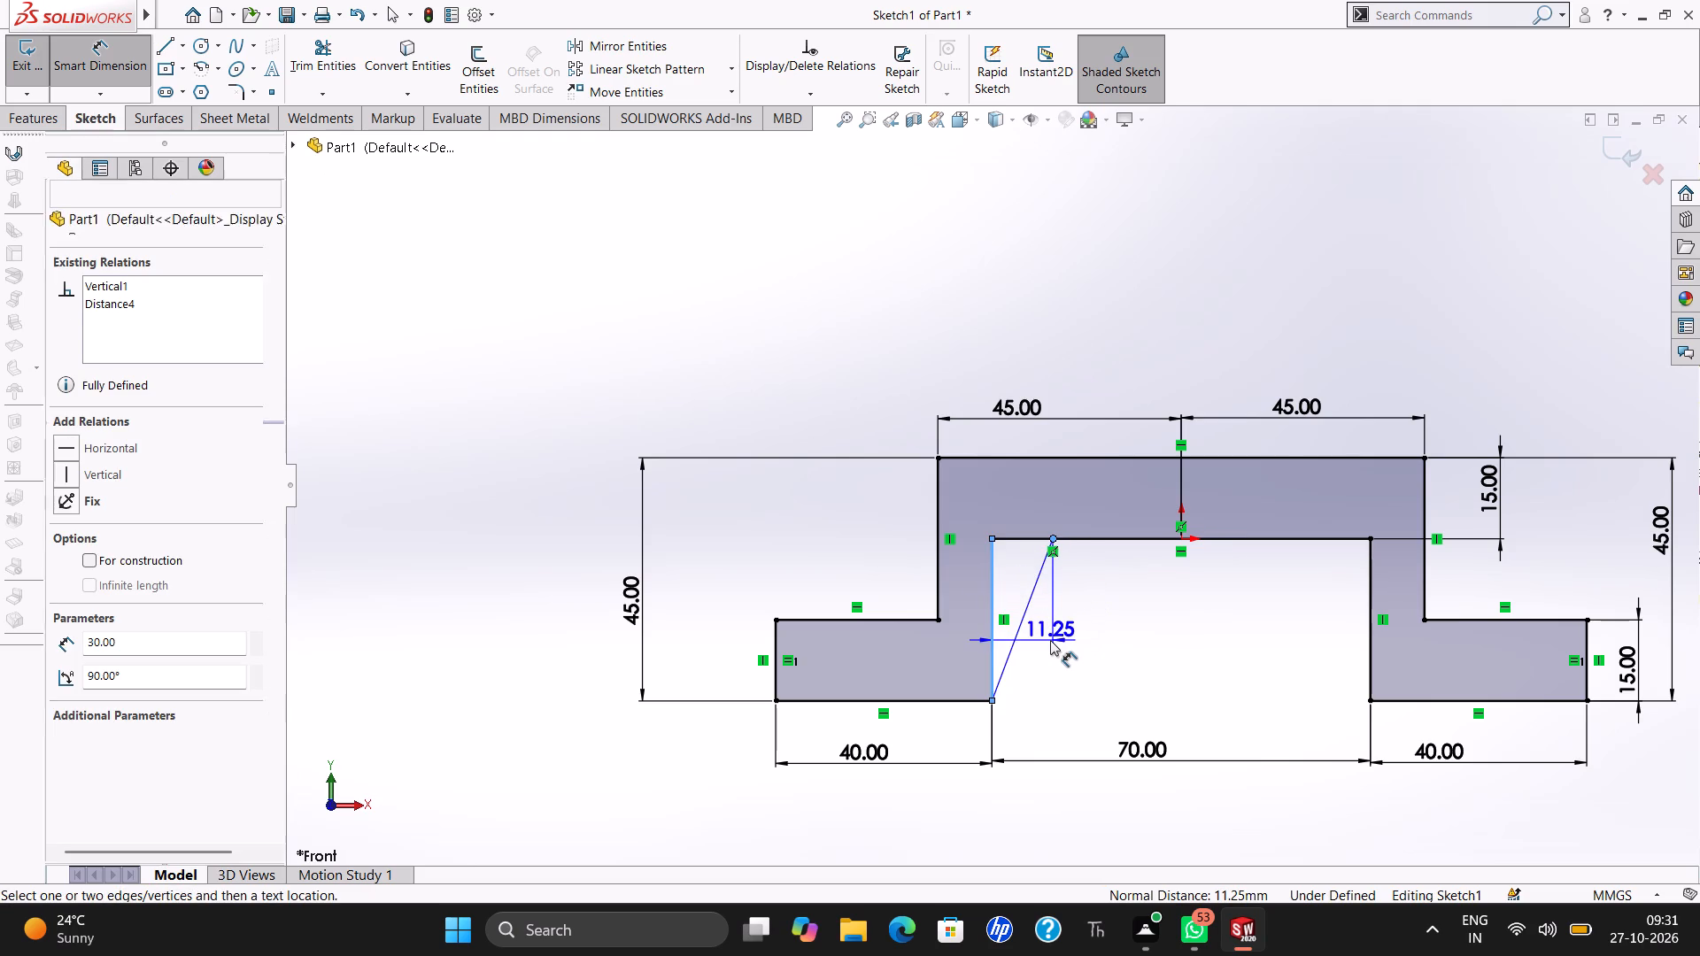
type("15")
key("Return")
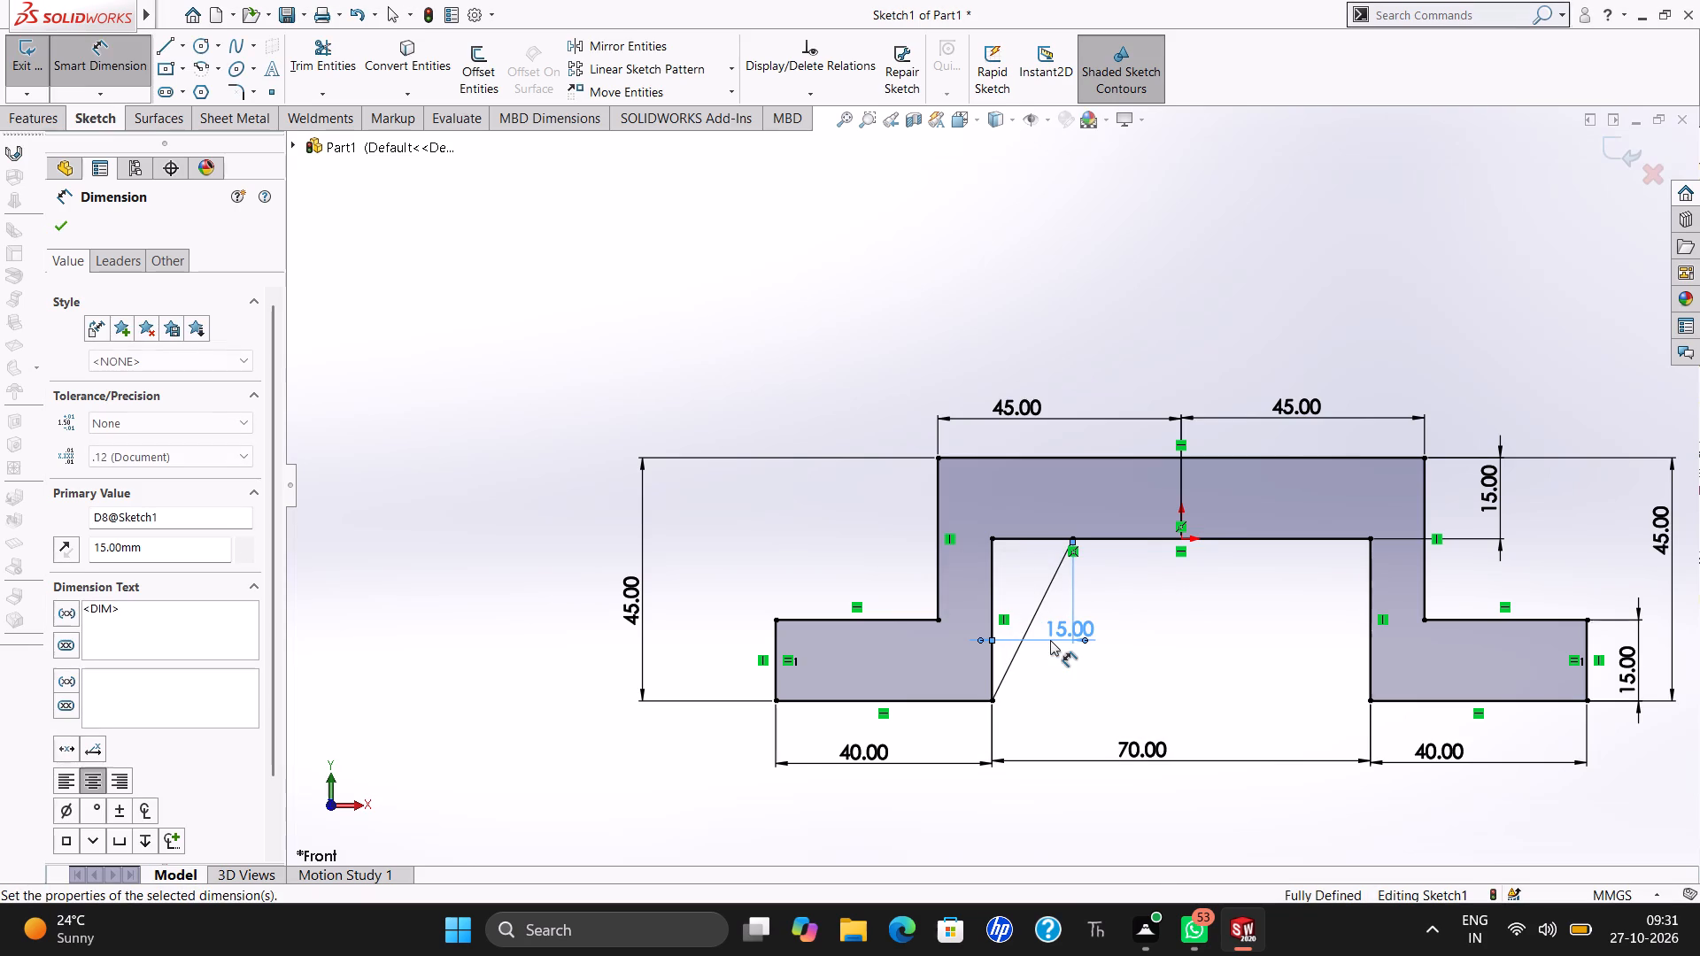
key("Escape")
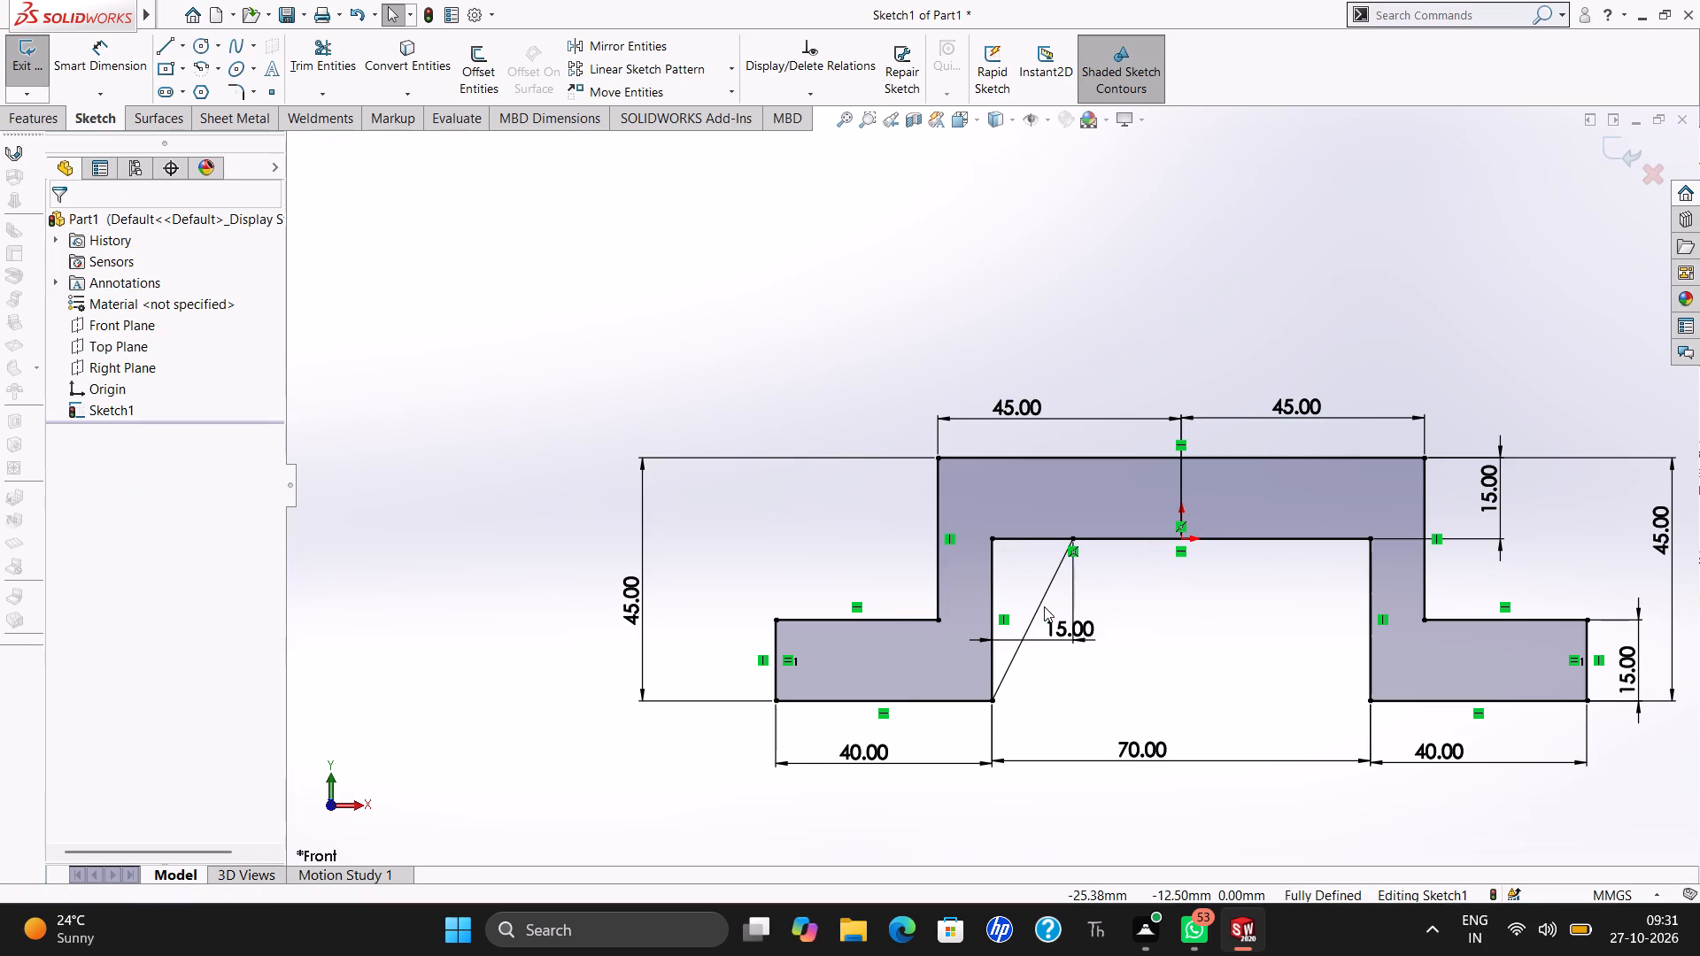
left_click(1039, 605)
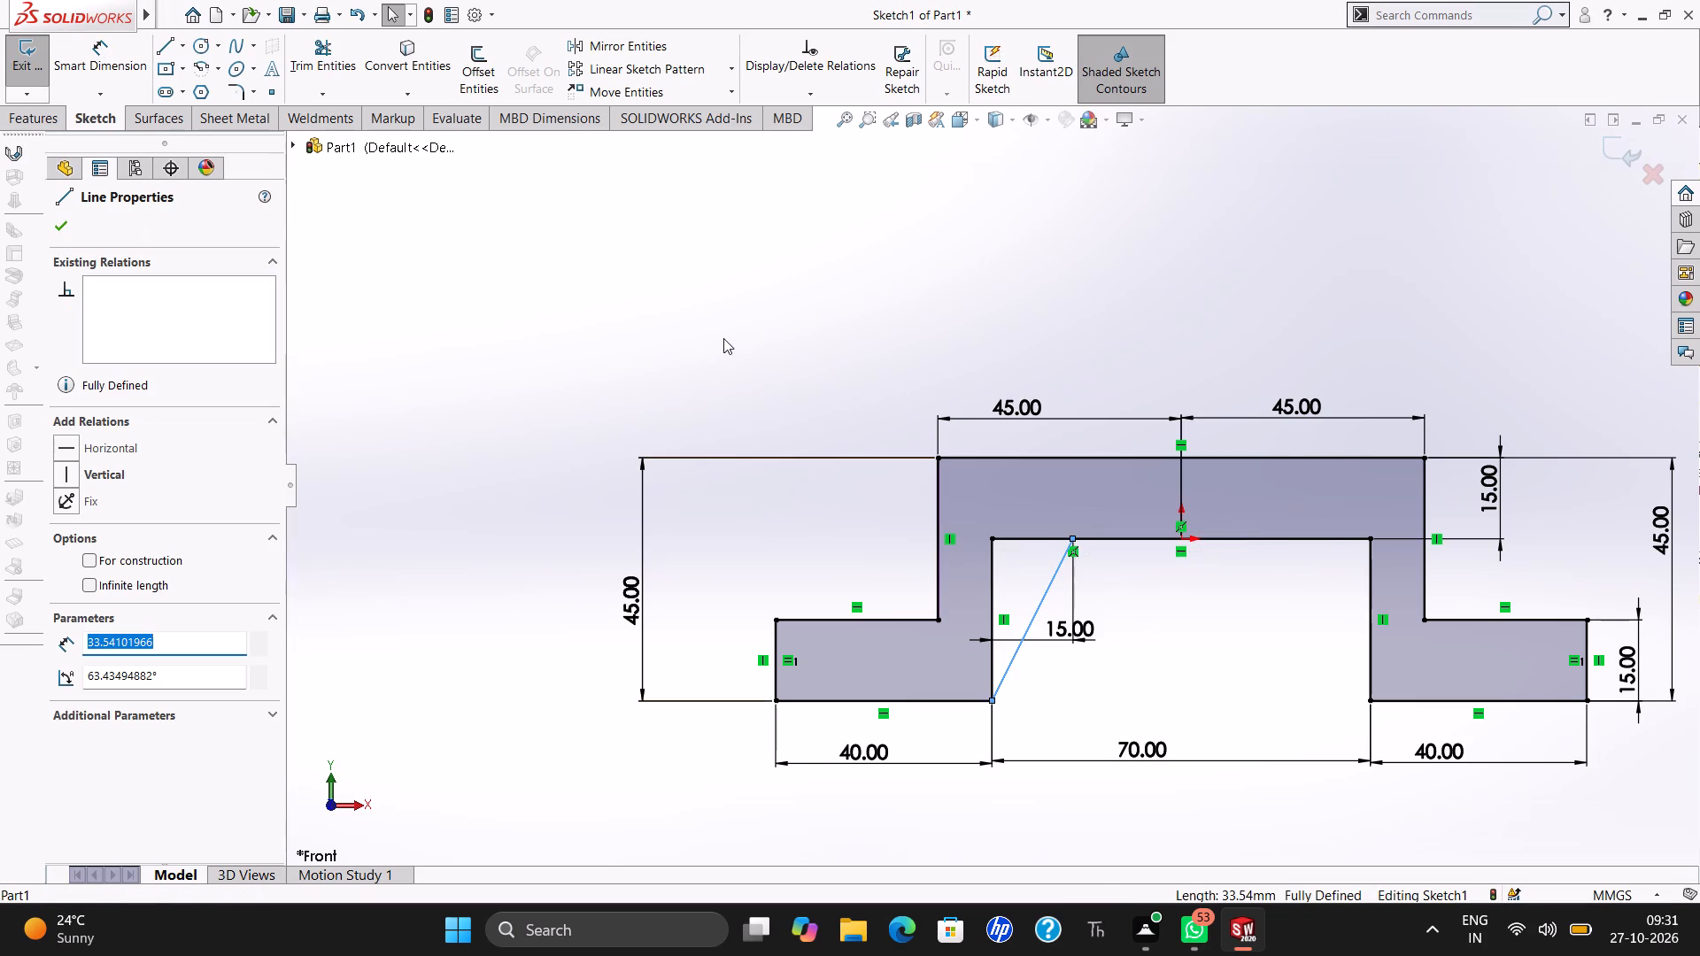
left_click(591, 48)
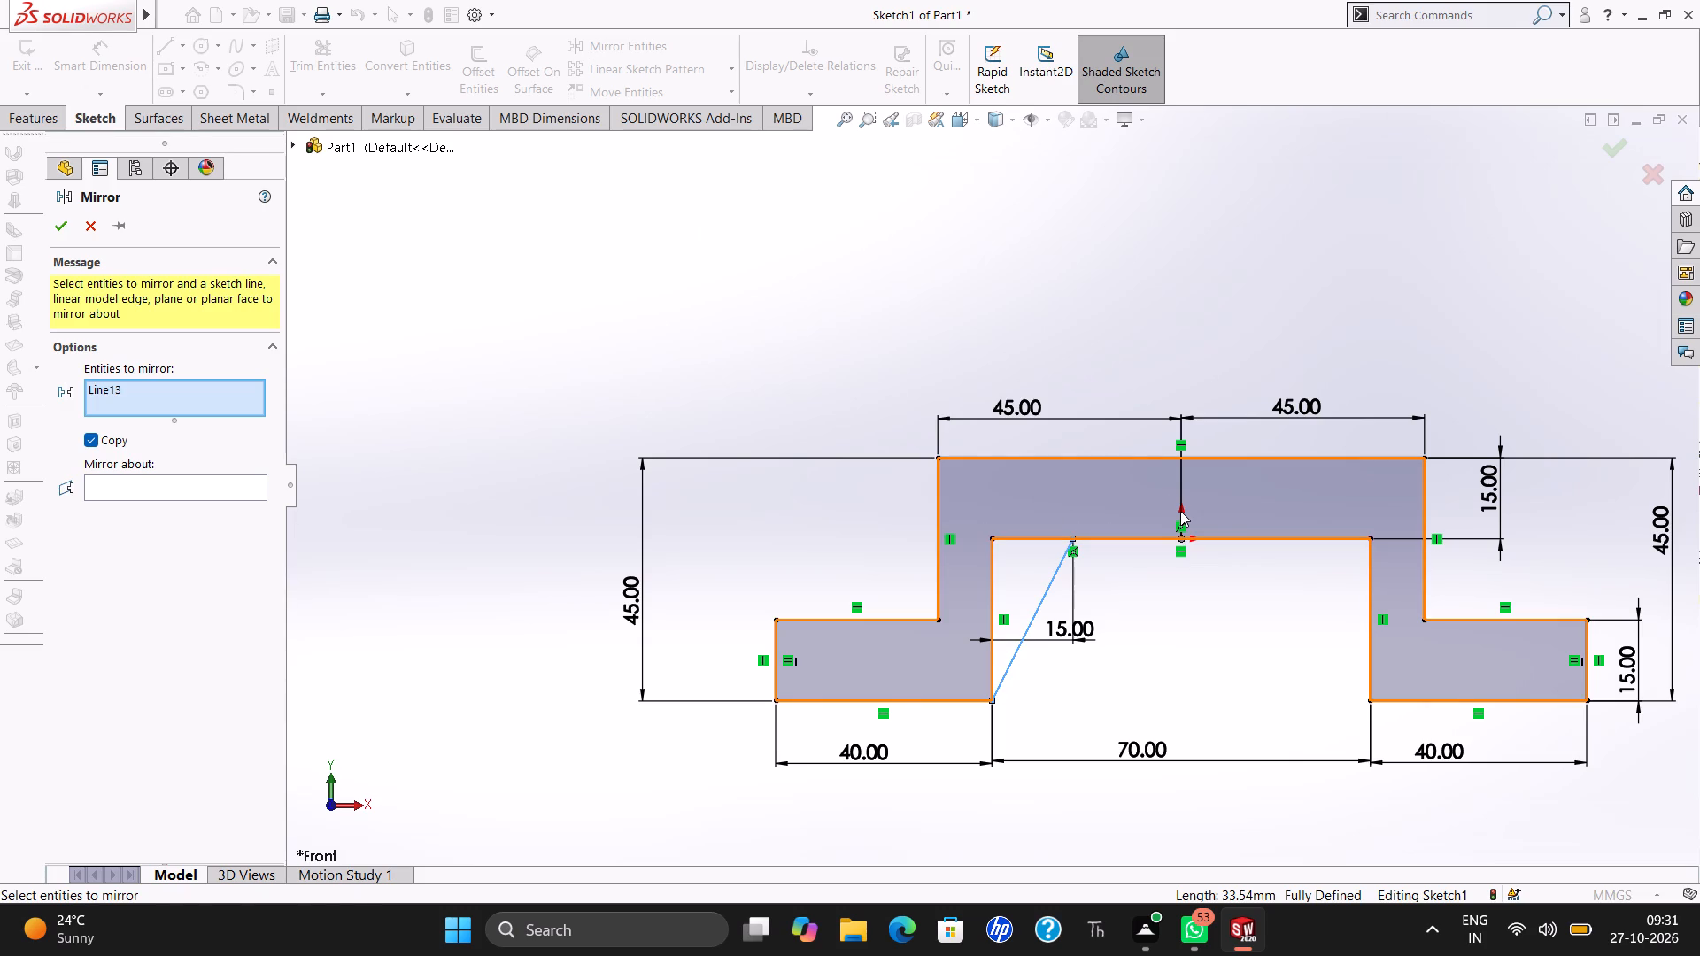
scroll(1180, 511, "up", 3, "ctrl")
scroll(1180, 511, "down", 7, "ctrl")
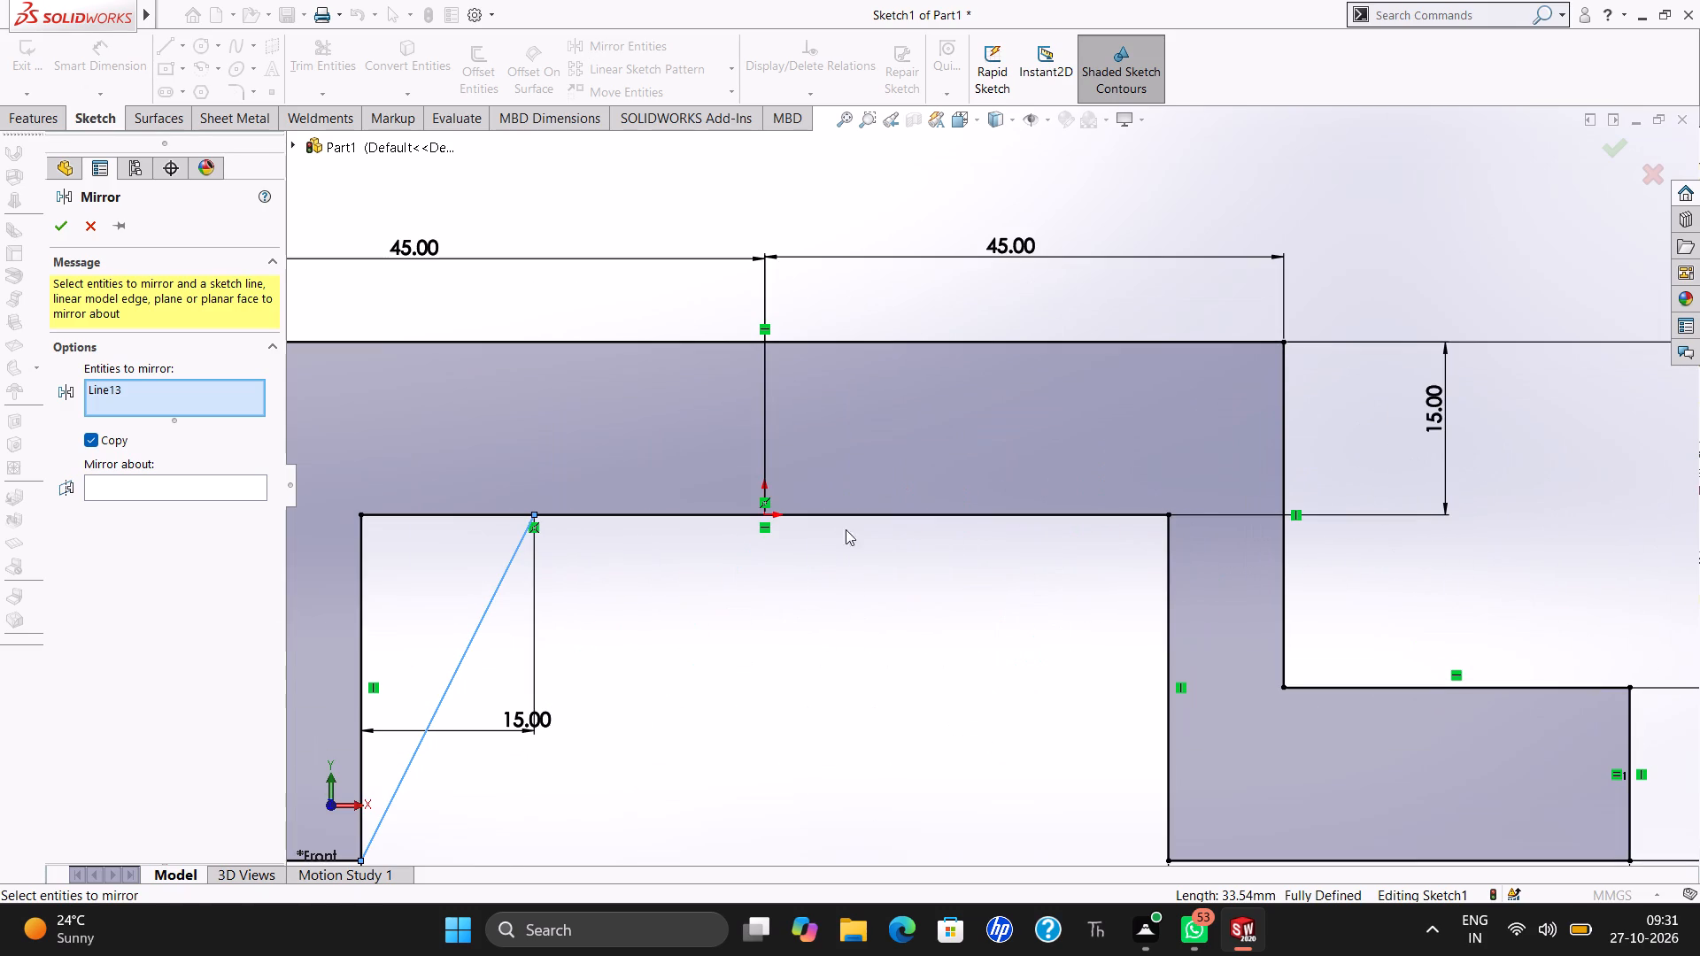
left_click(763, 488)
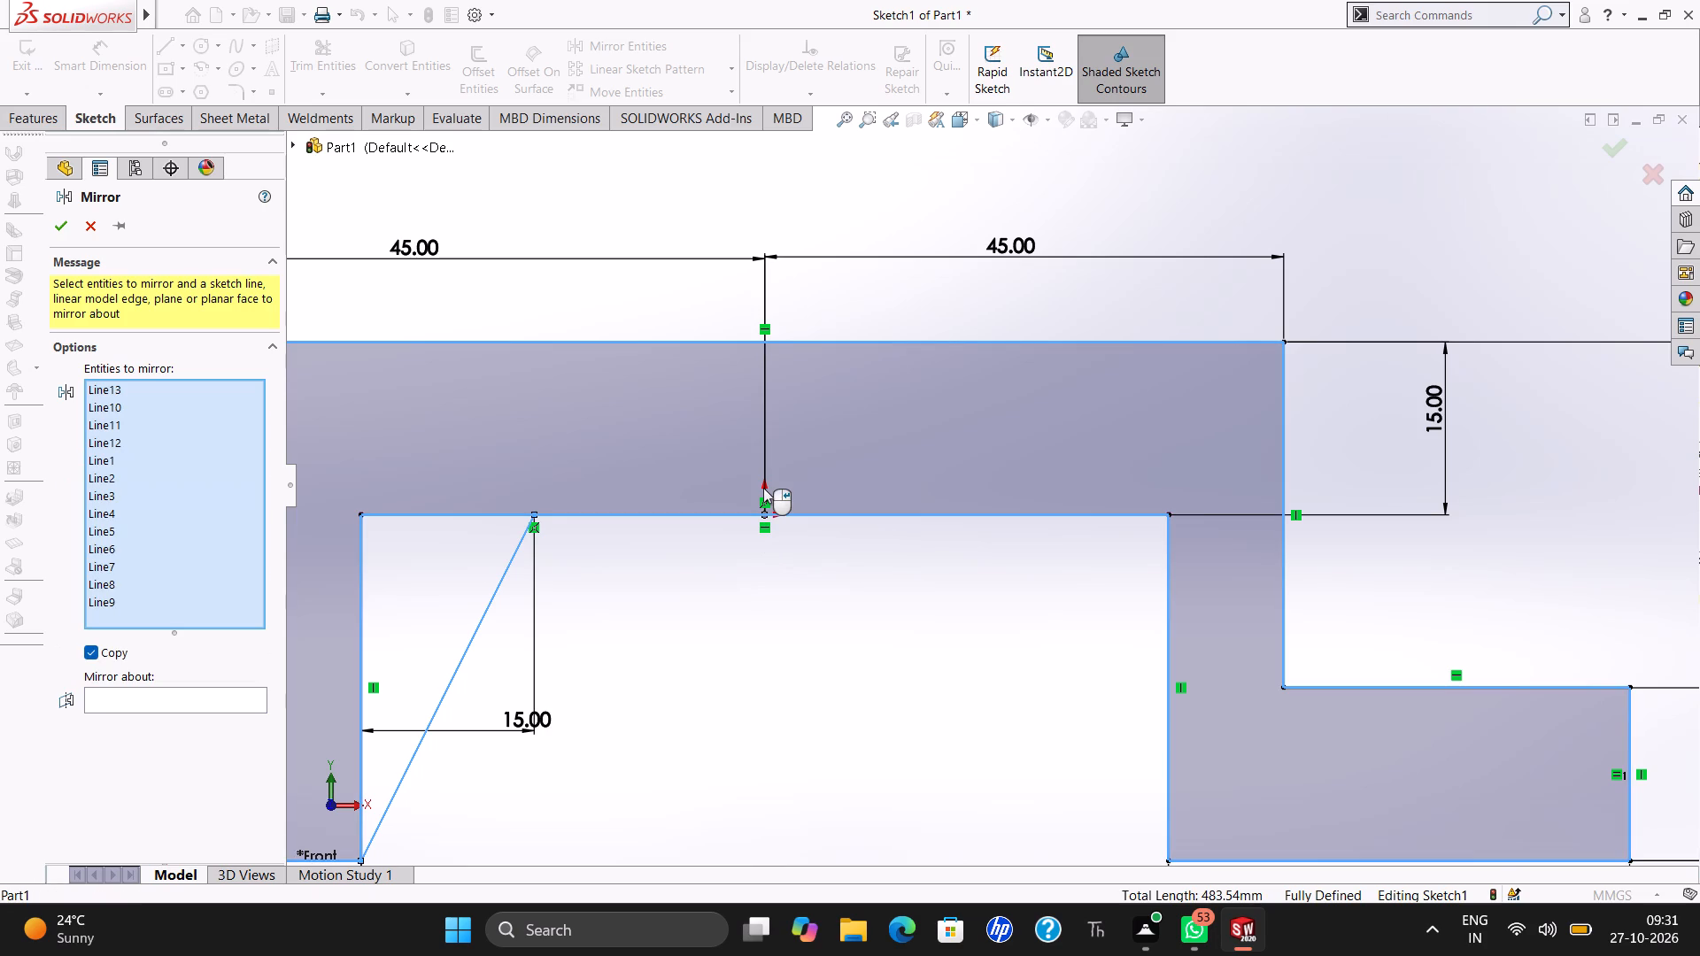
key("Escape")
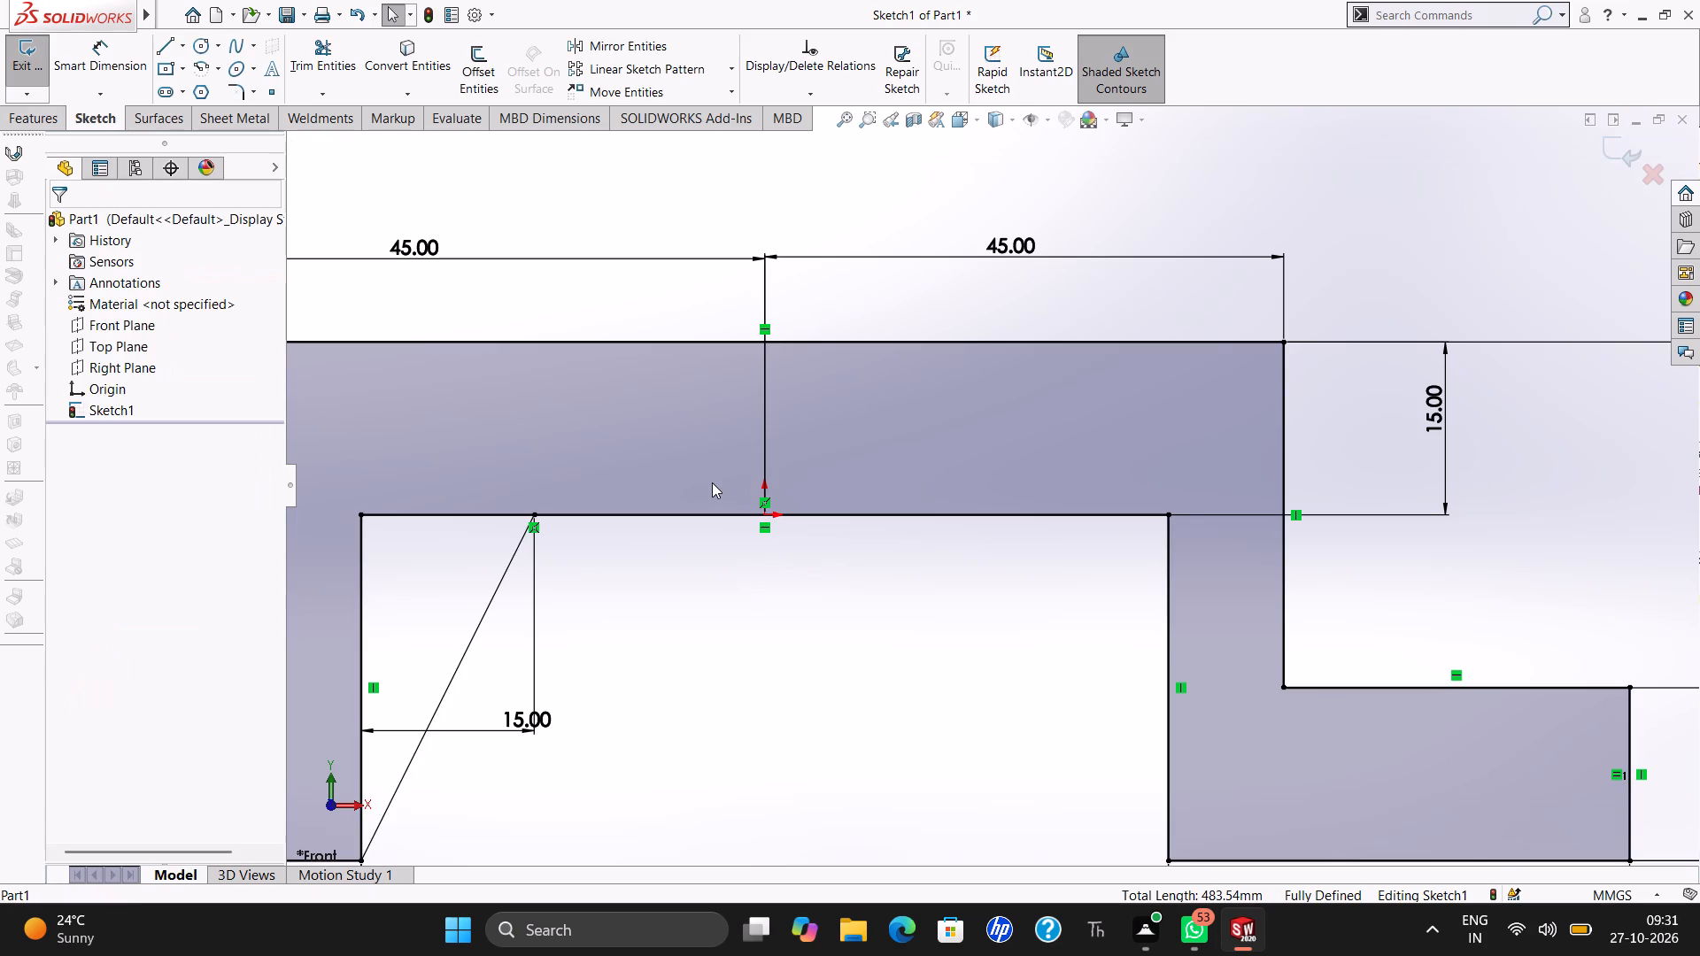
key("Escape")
Sketch a vertical centerline about 25 mm long downward from the origin.
left_click(189, 48)
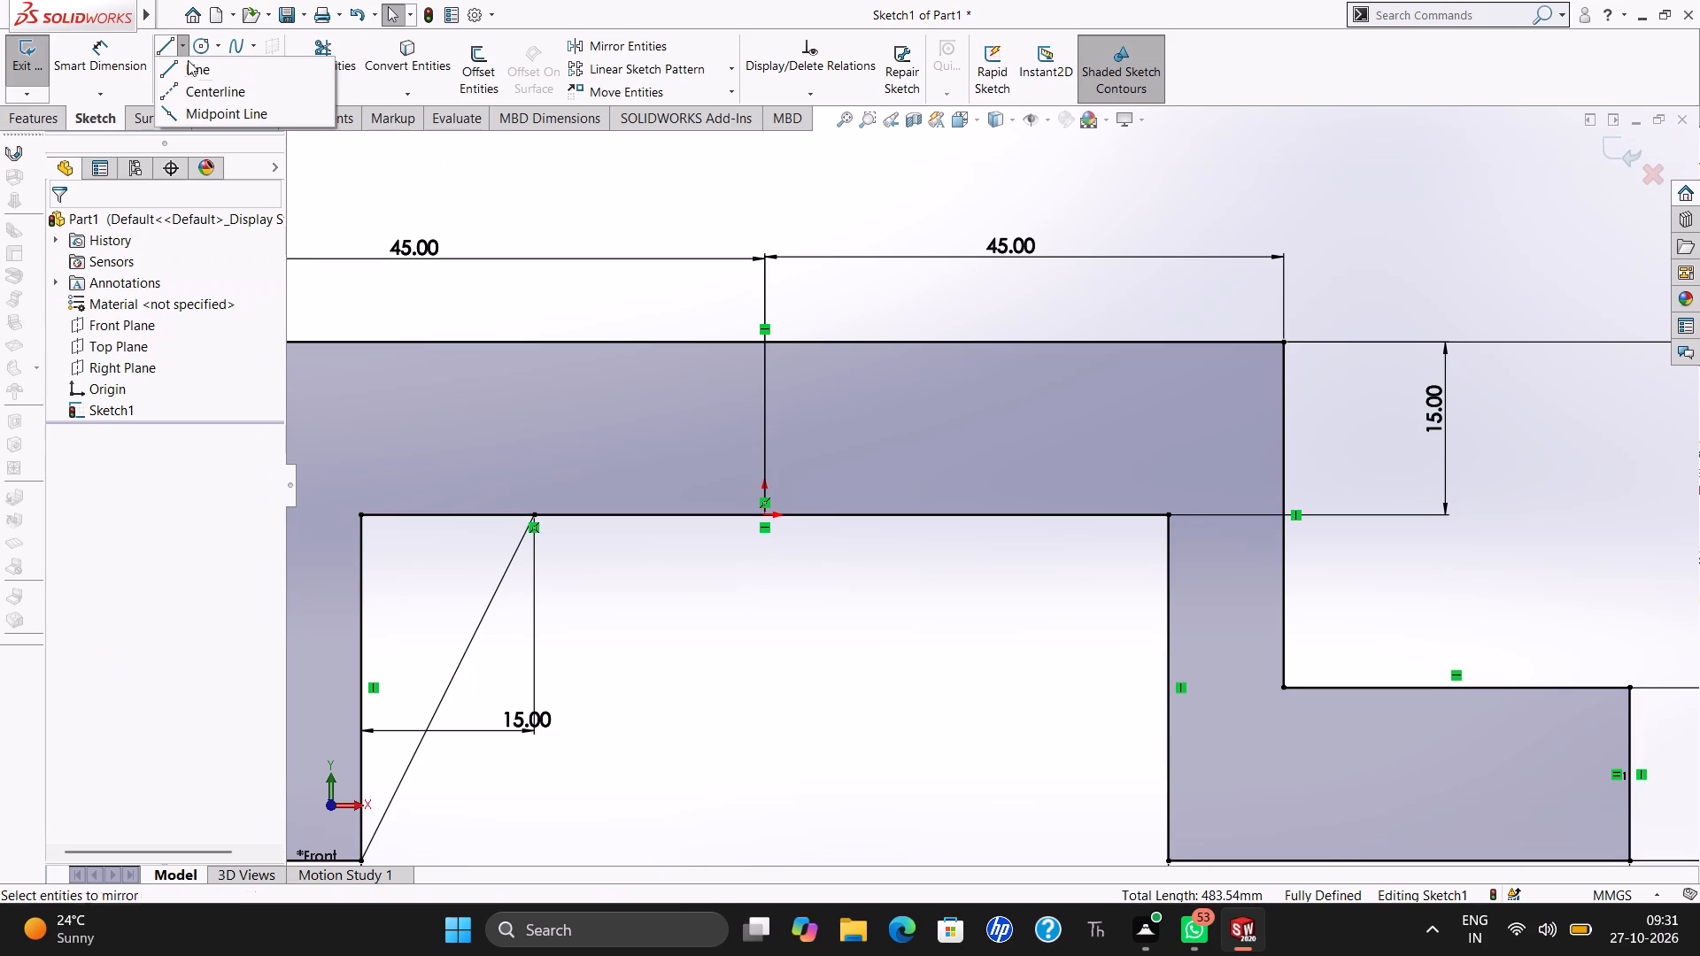
left_click(189, 89)
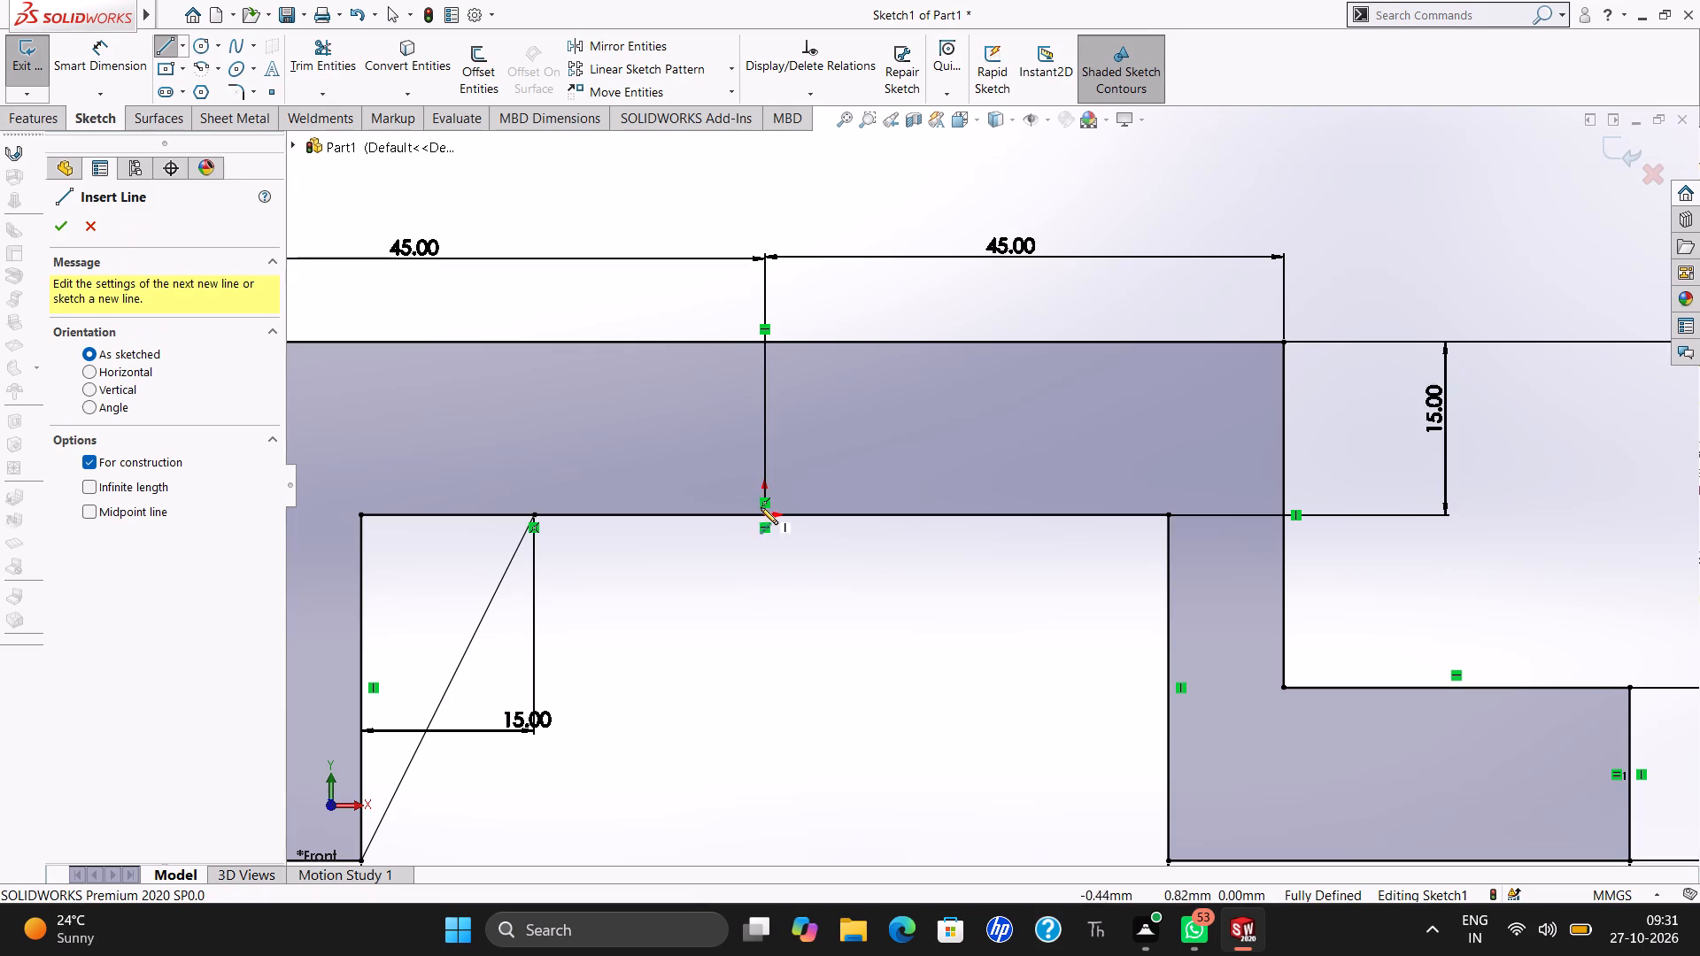
left_click_drag(763, 513, 761, 774)
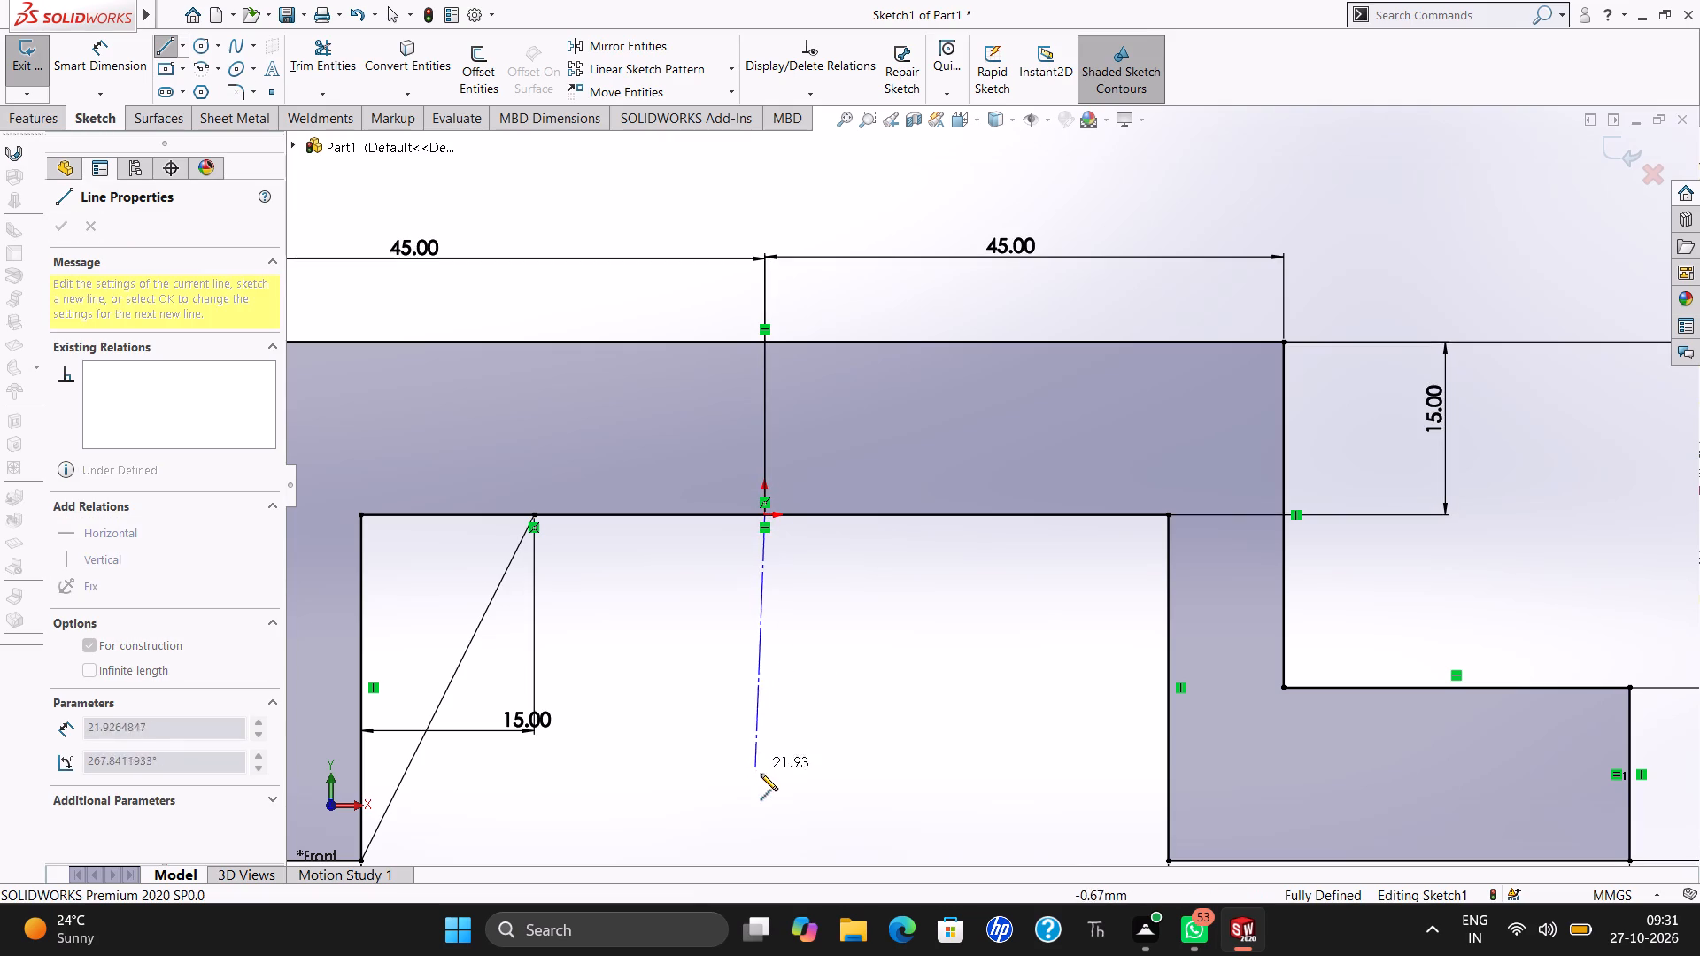
left_click_drag(761, 774, 761, 805)
left_click(761, 805)
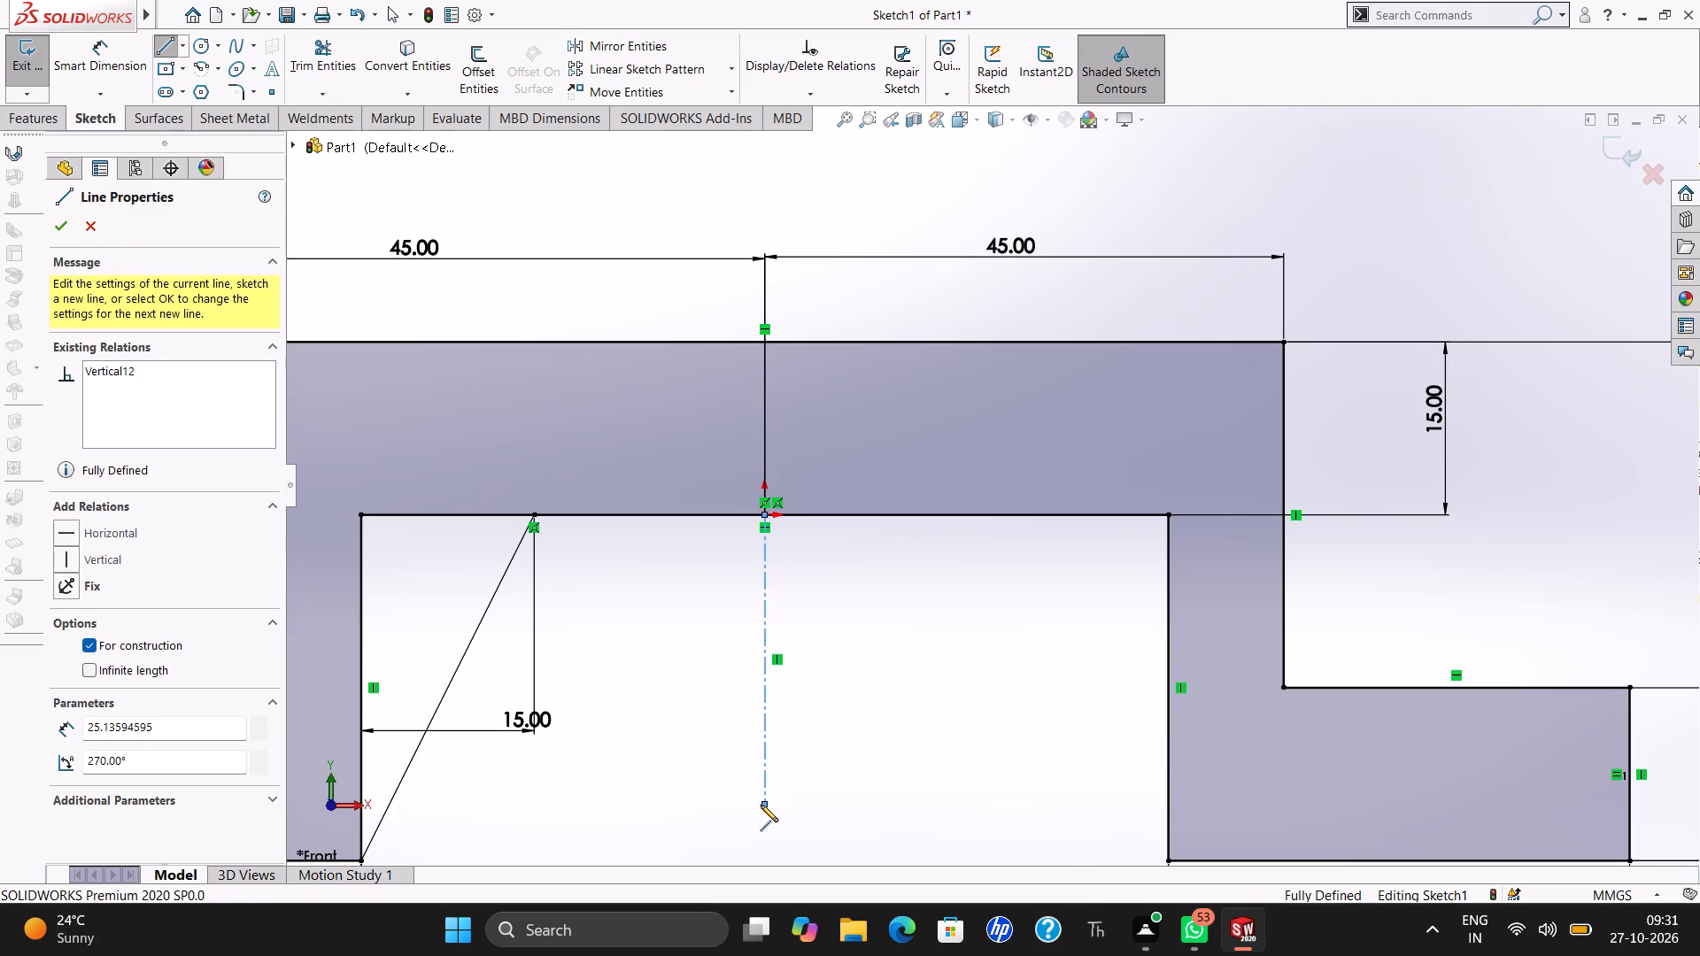
key("Escape")
key("Escape")
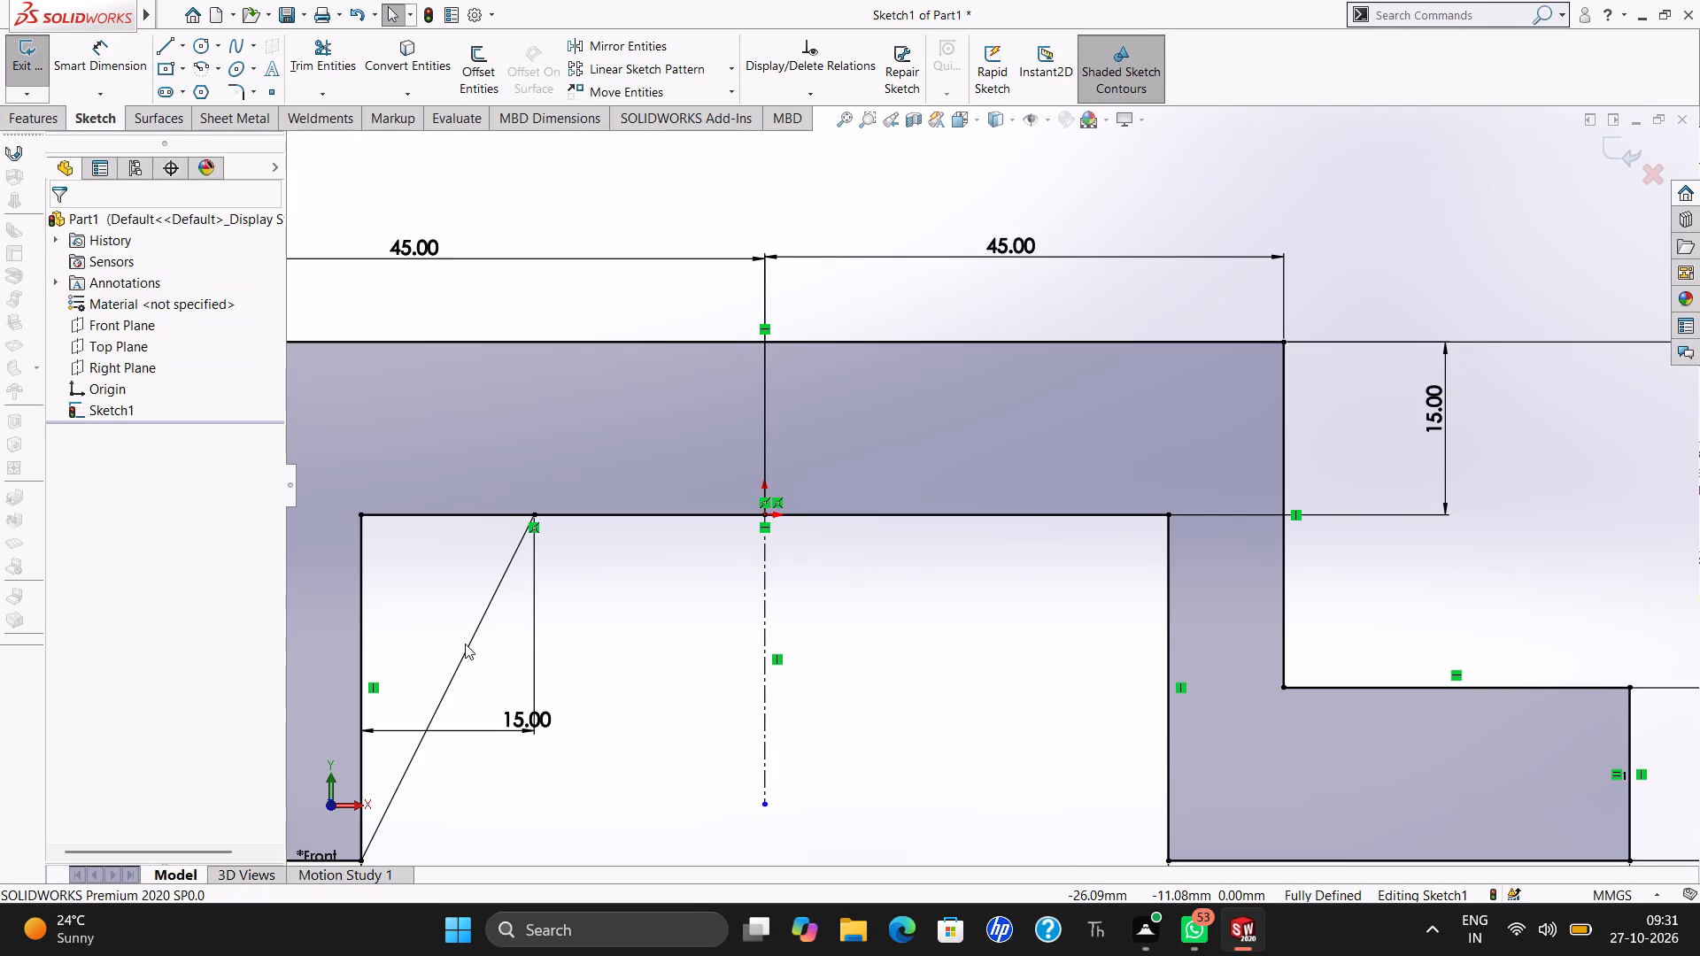
Mirror the left slanted line about the vertical centerline, keeping the original.
left_click(467, 645)
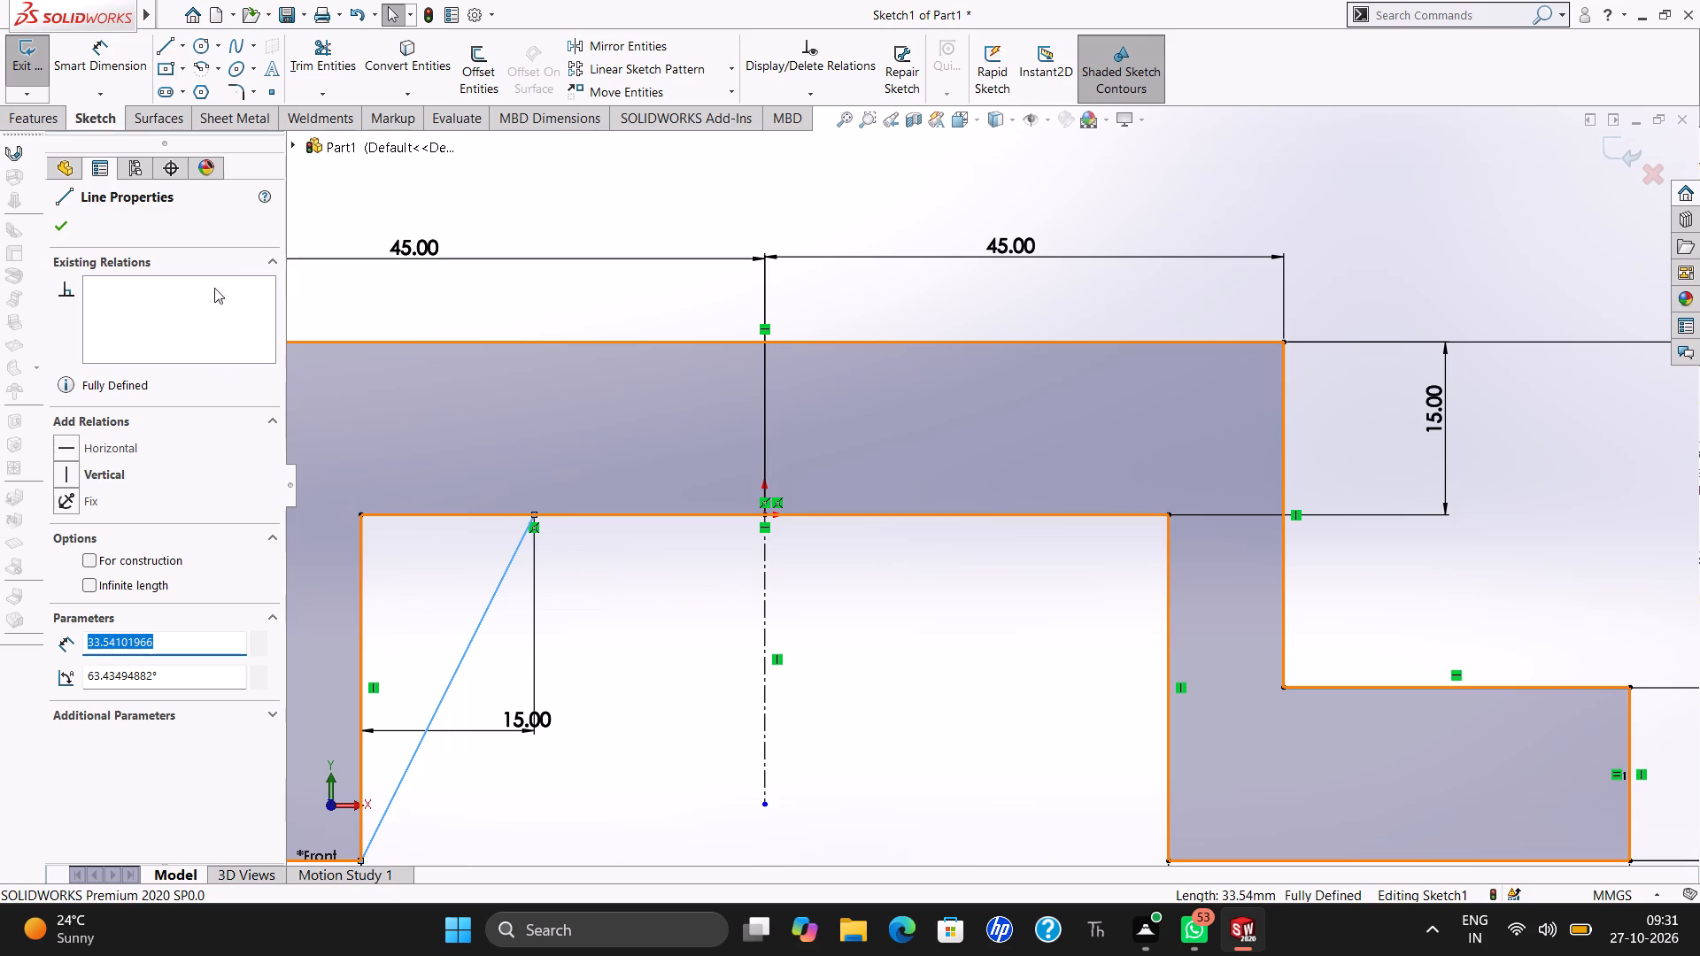
left_click(594, 47)
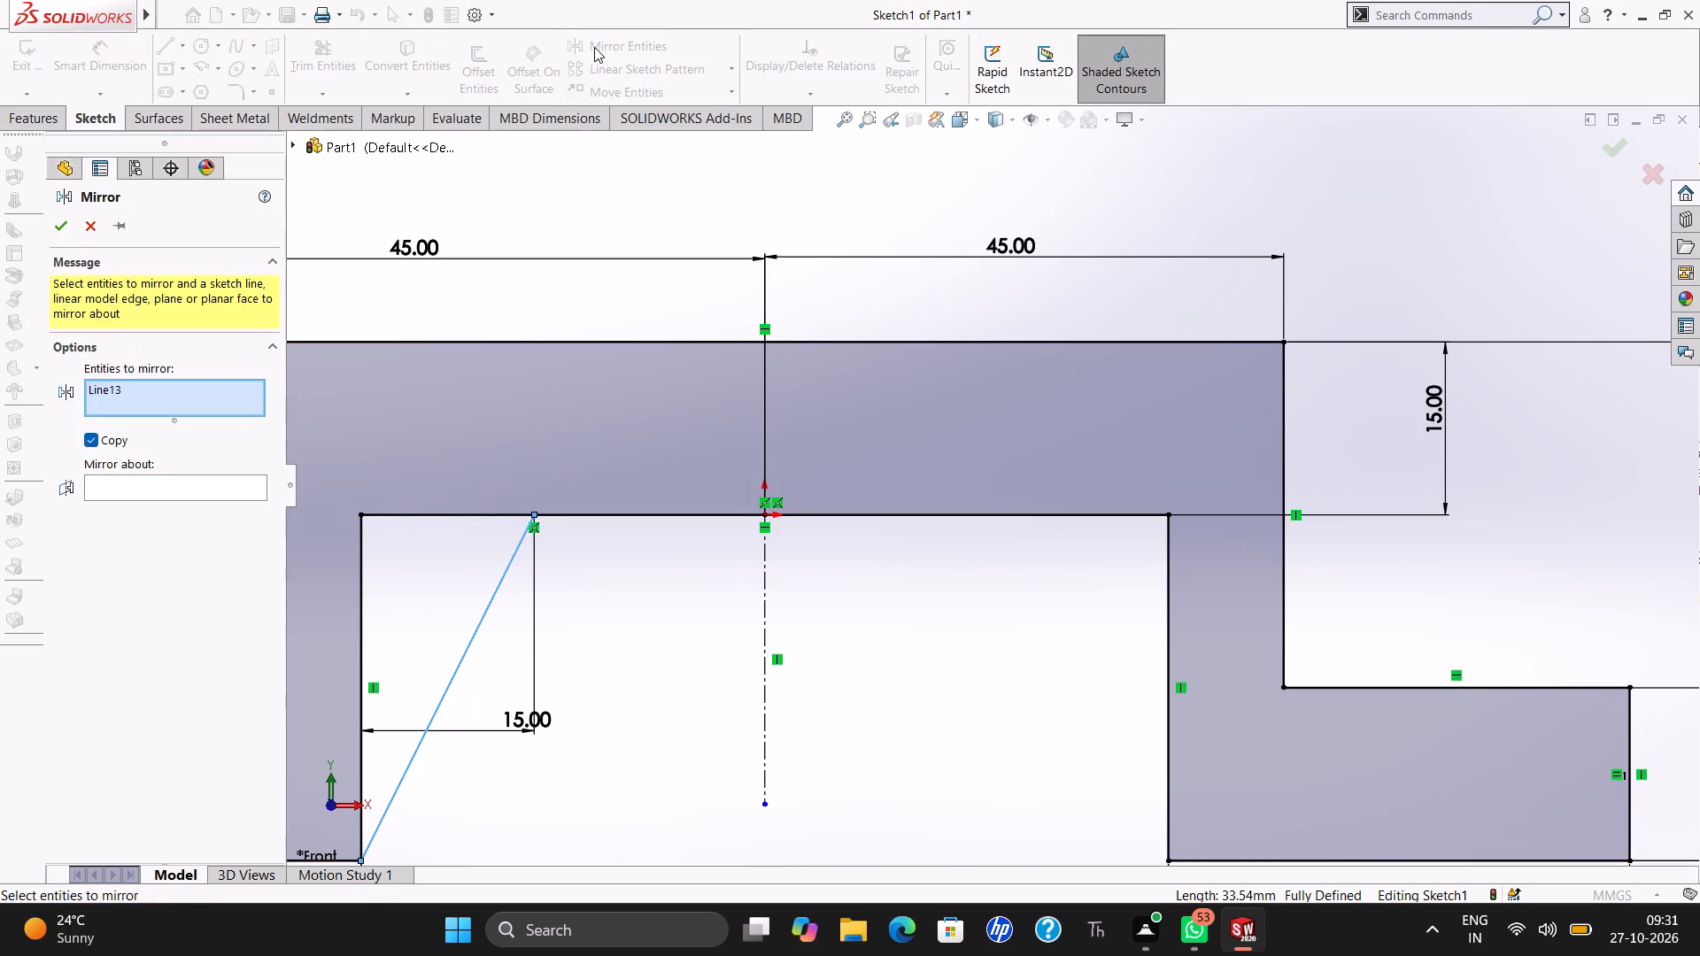
left_click(233, 477)
left_click(767, 603)
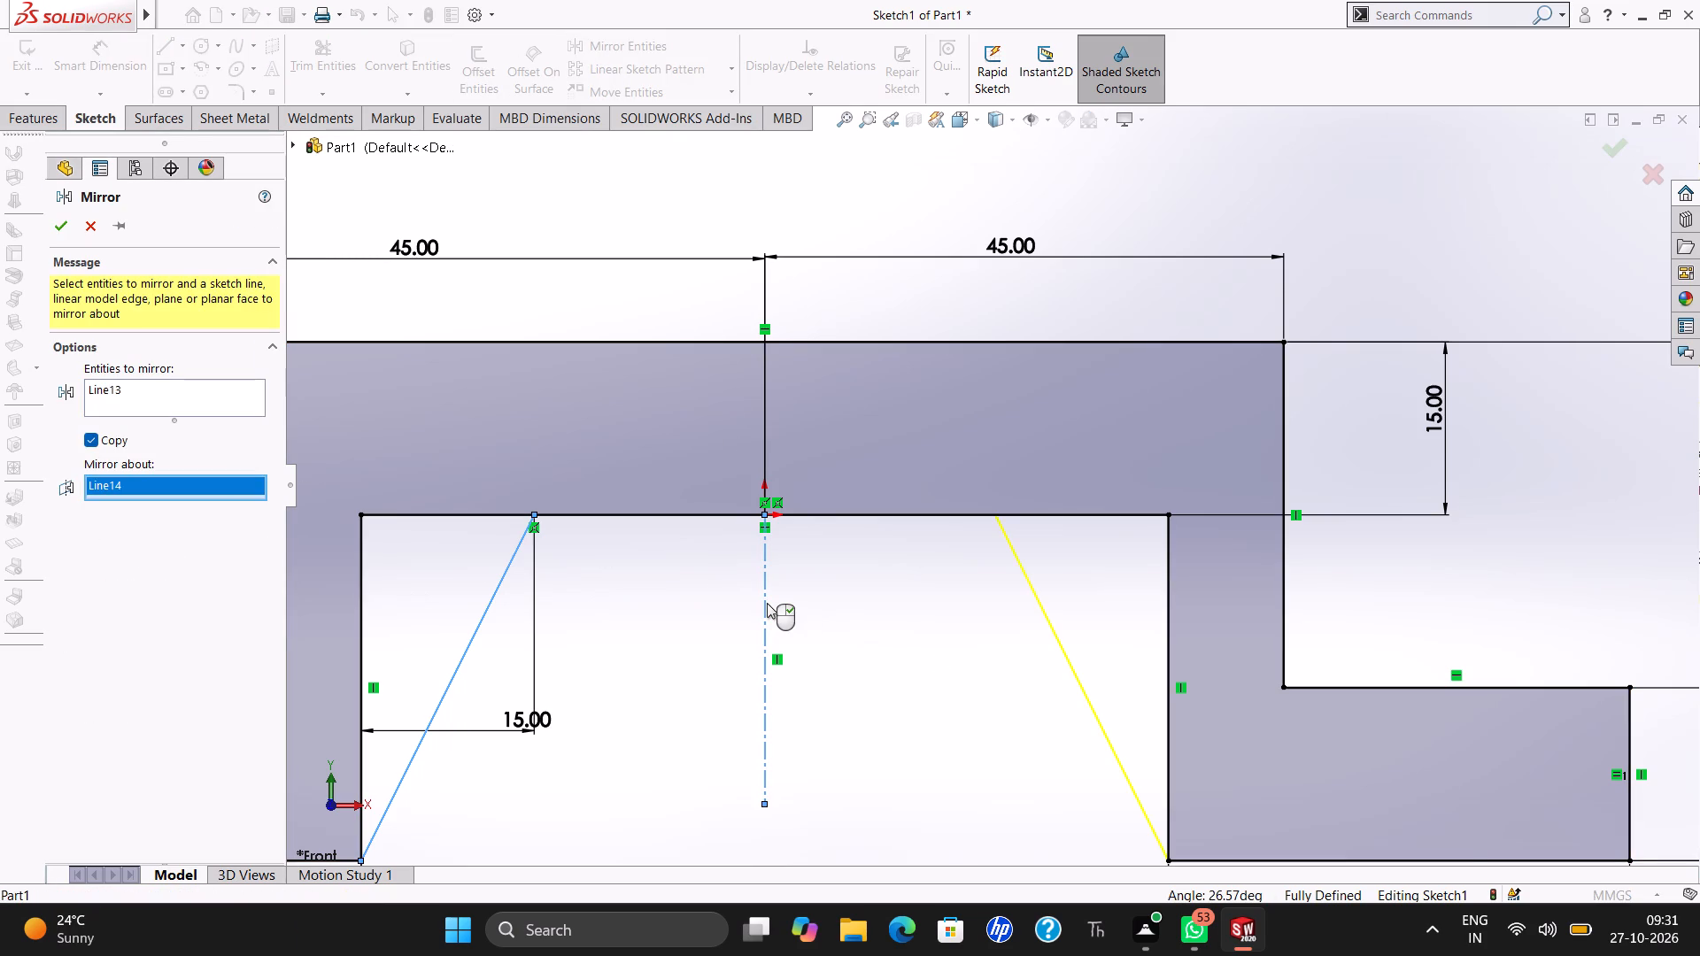
key("Return")
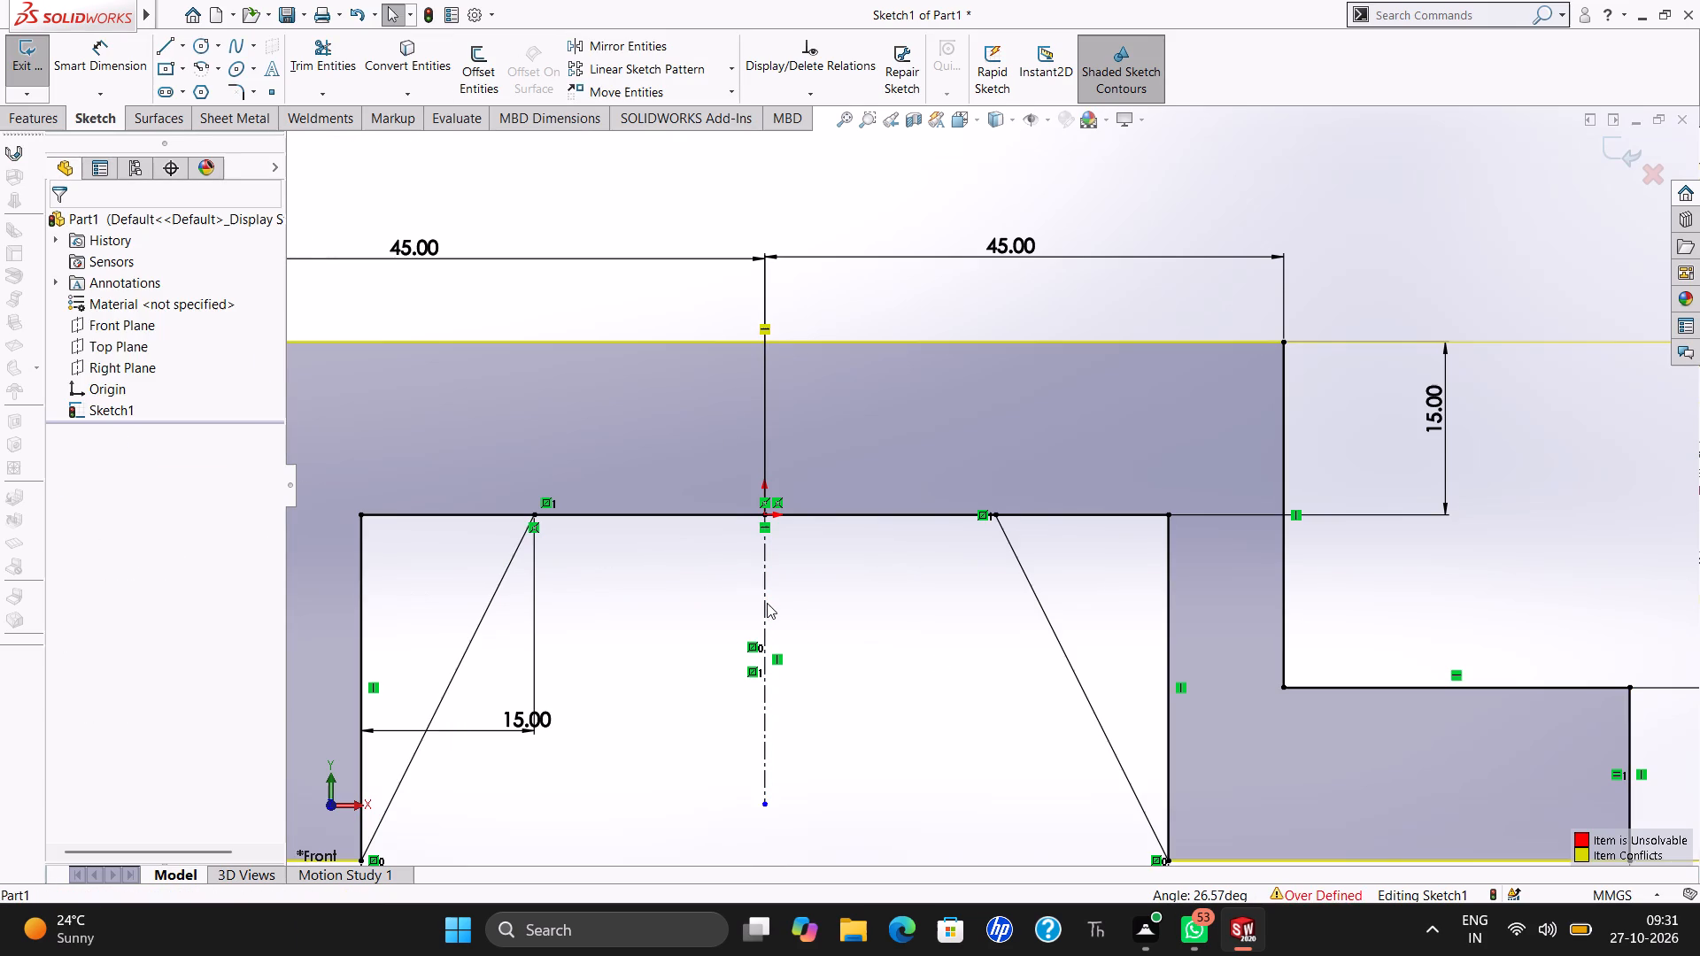
Delete the vertical centerline below the origin.
left_click(766, 604)
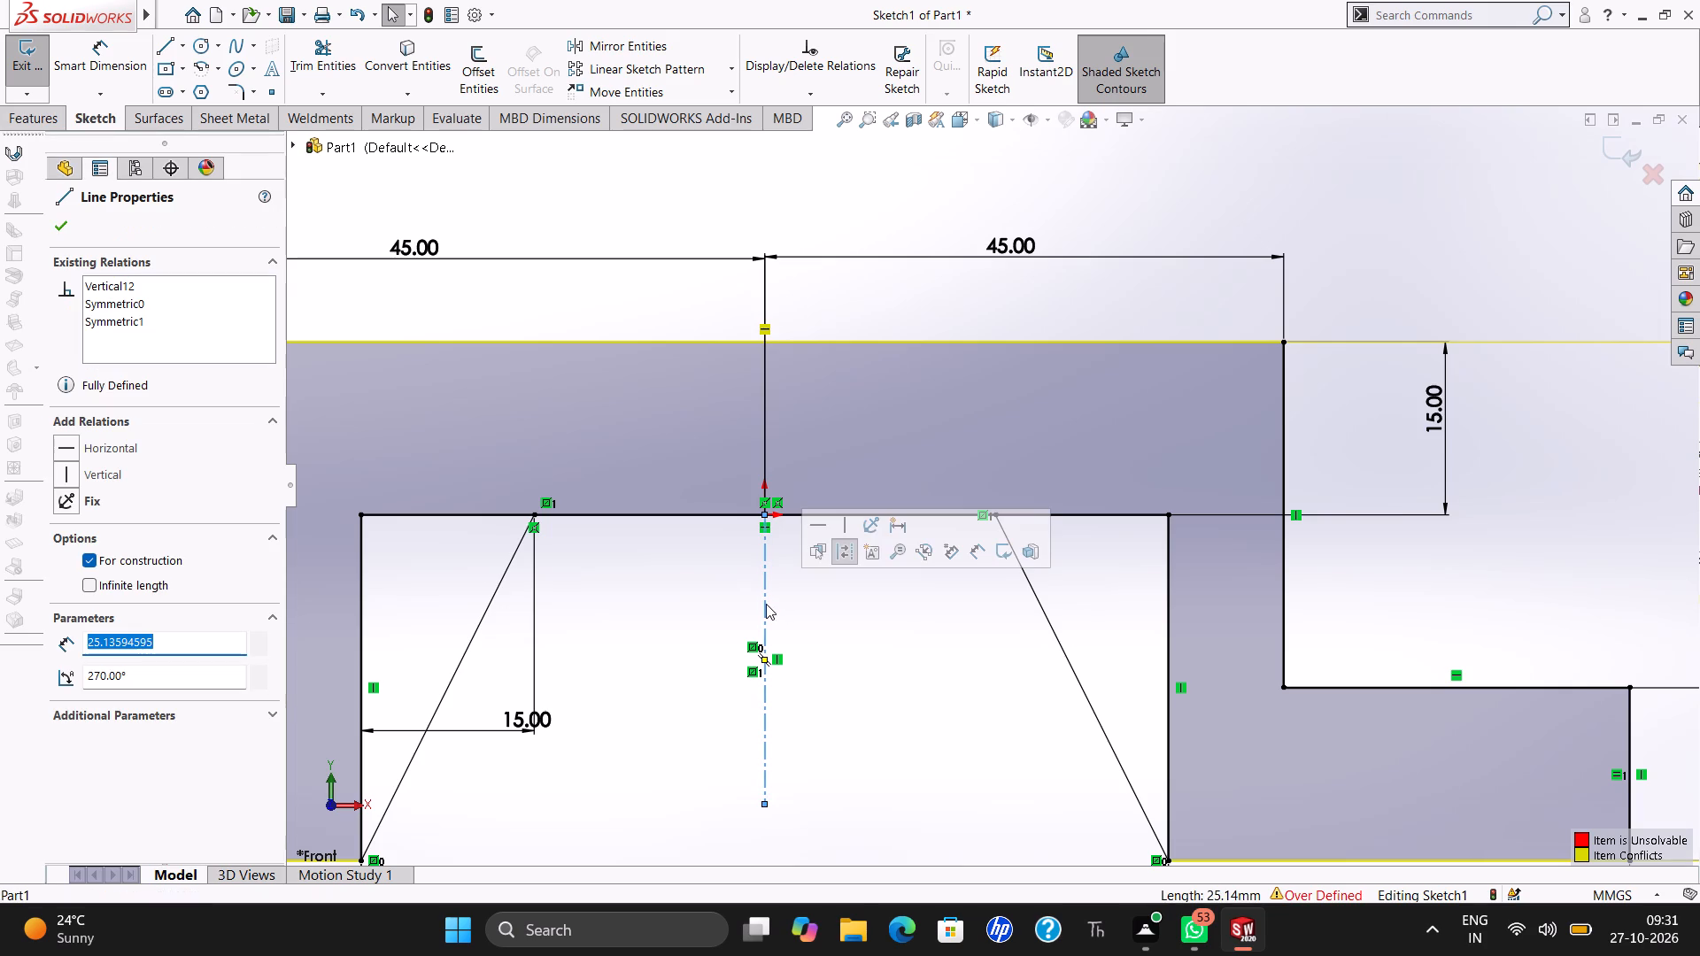
right_click(767, 605)
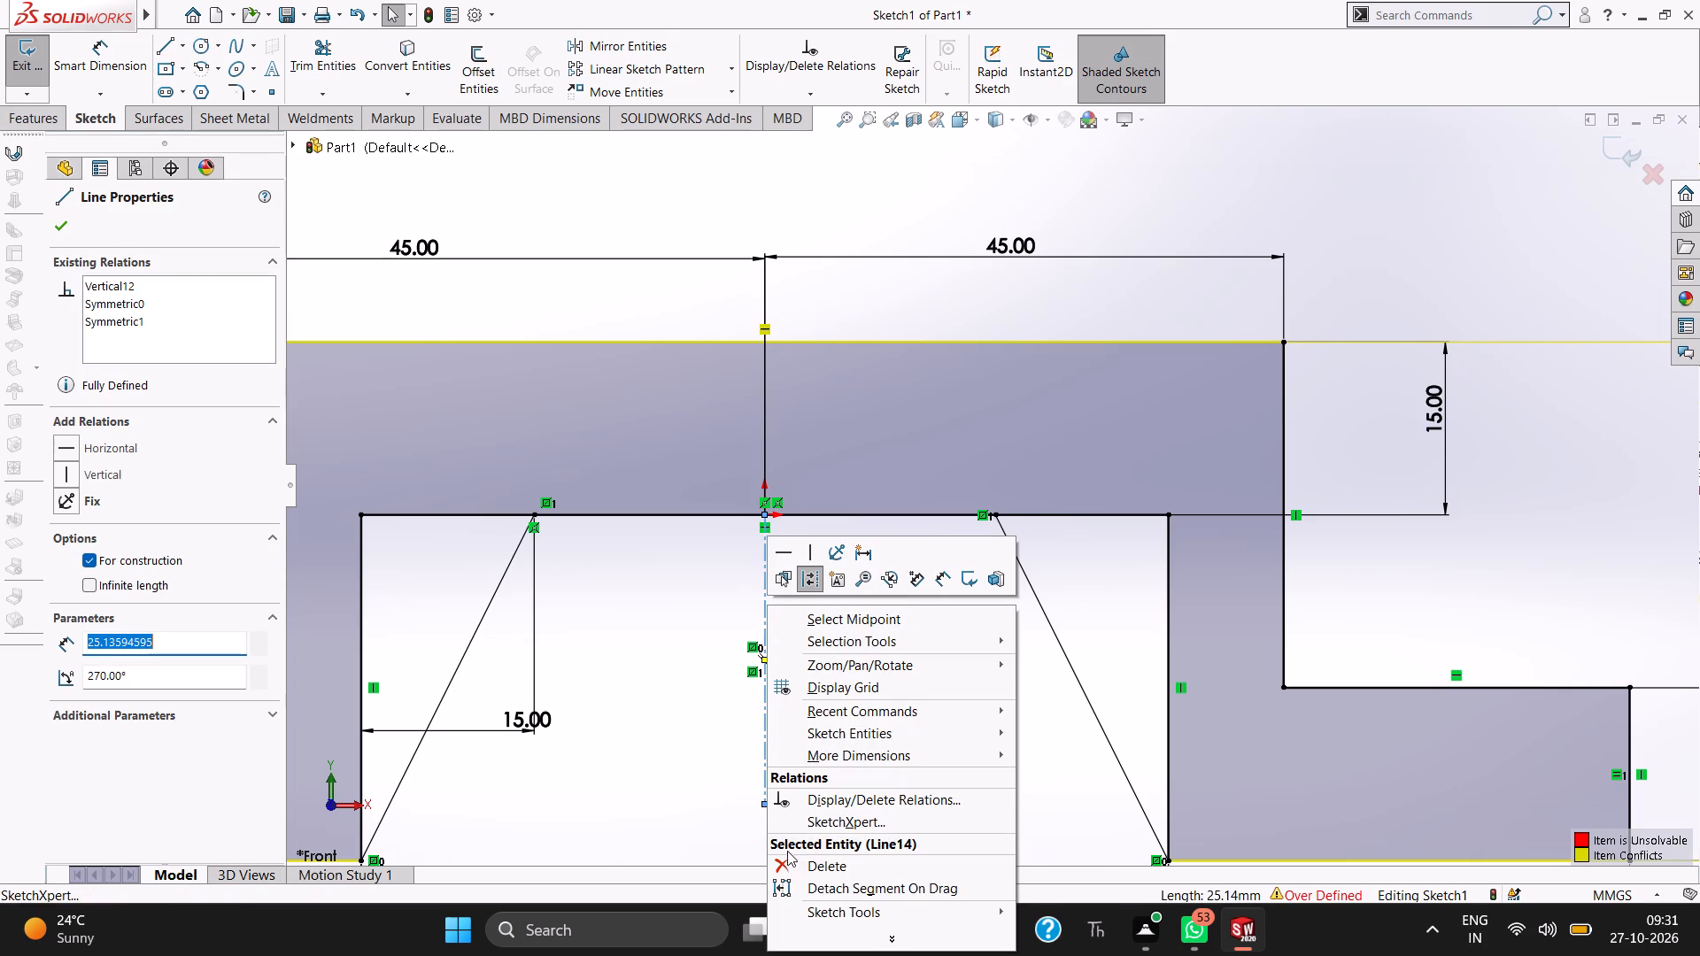
left_click(778, 867)
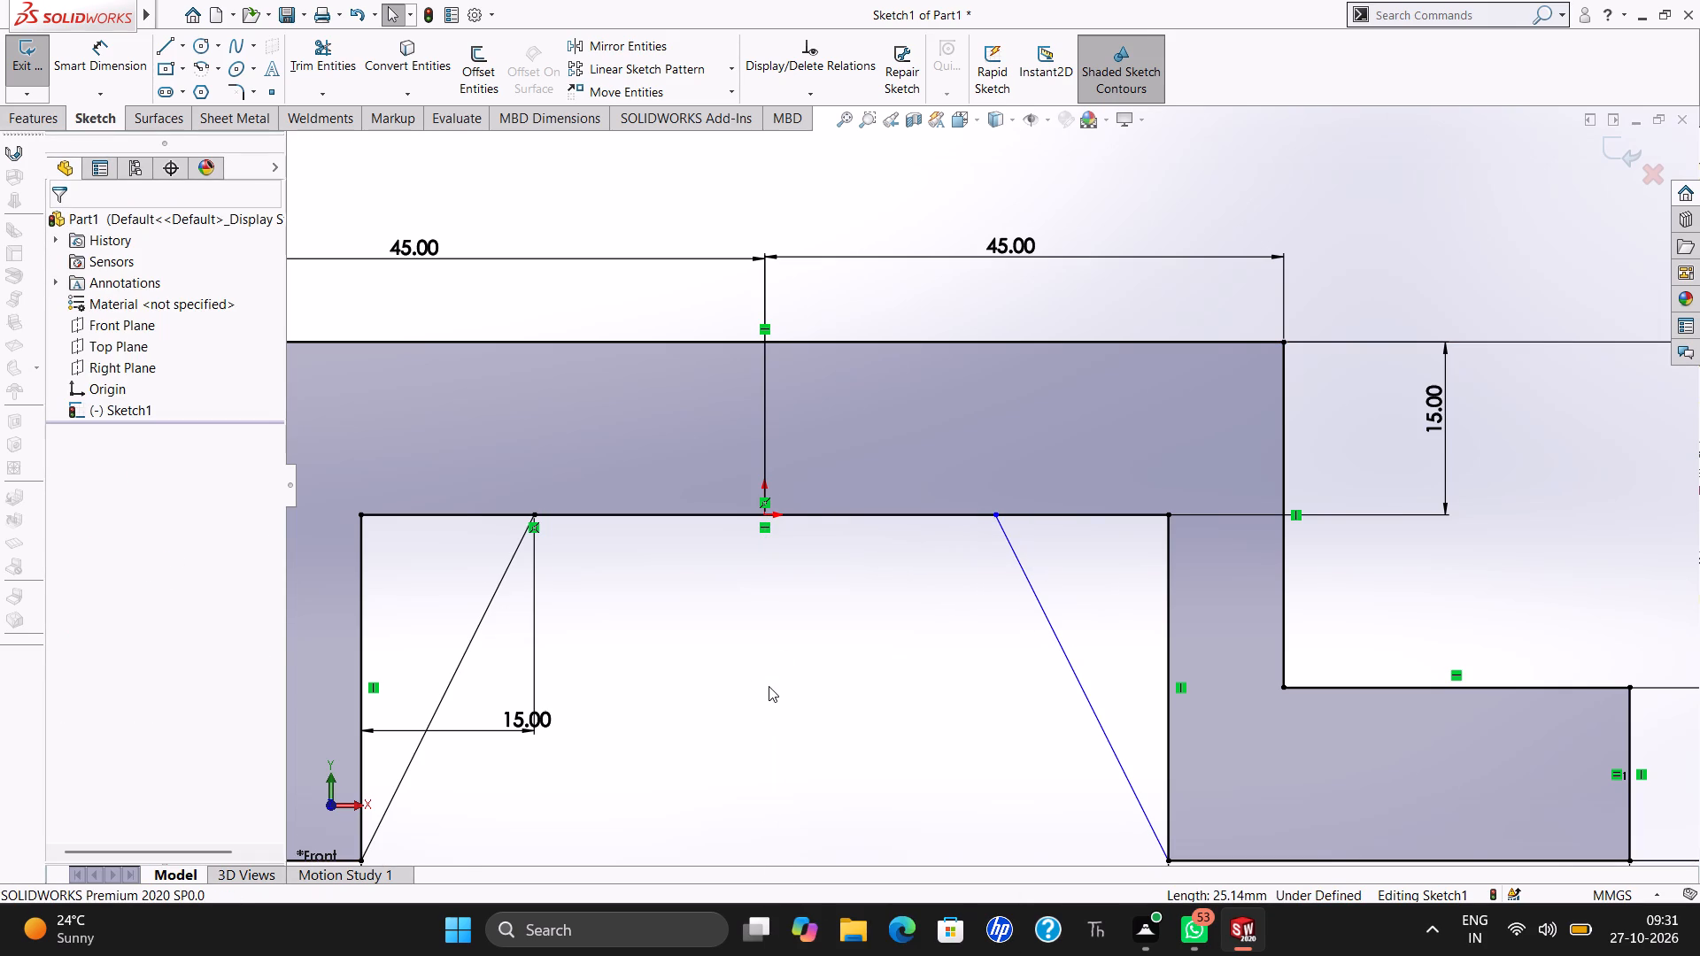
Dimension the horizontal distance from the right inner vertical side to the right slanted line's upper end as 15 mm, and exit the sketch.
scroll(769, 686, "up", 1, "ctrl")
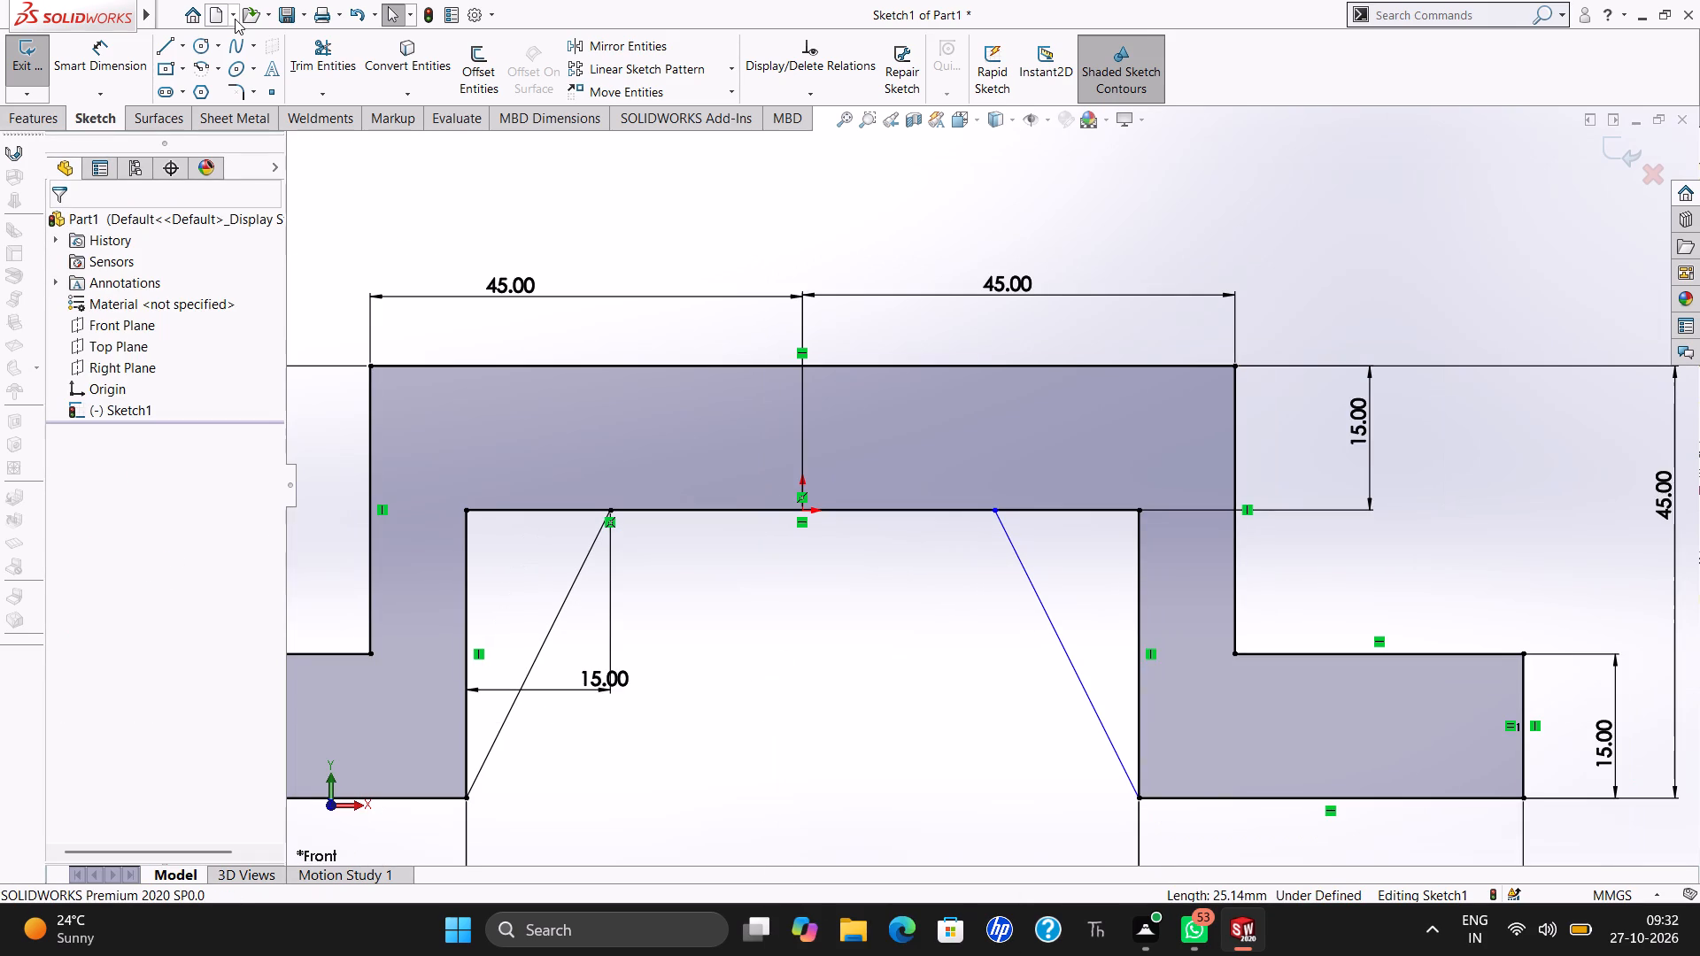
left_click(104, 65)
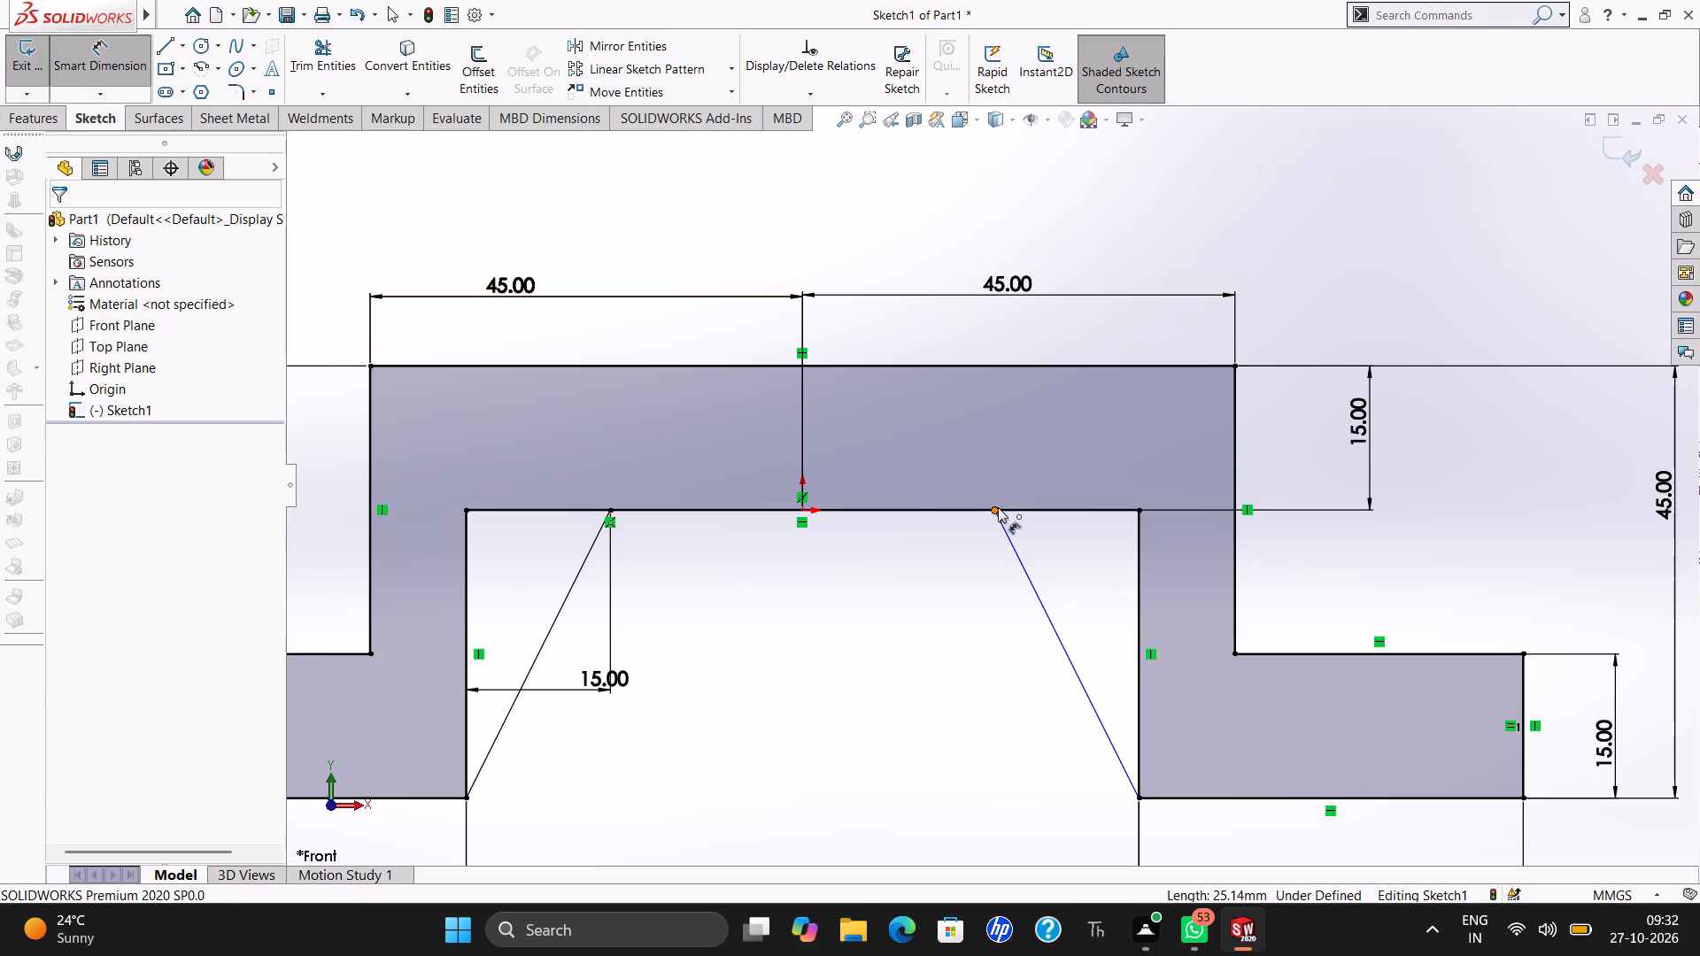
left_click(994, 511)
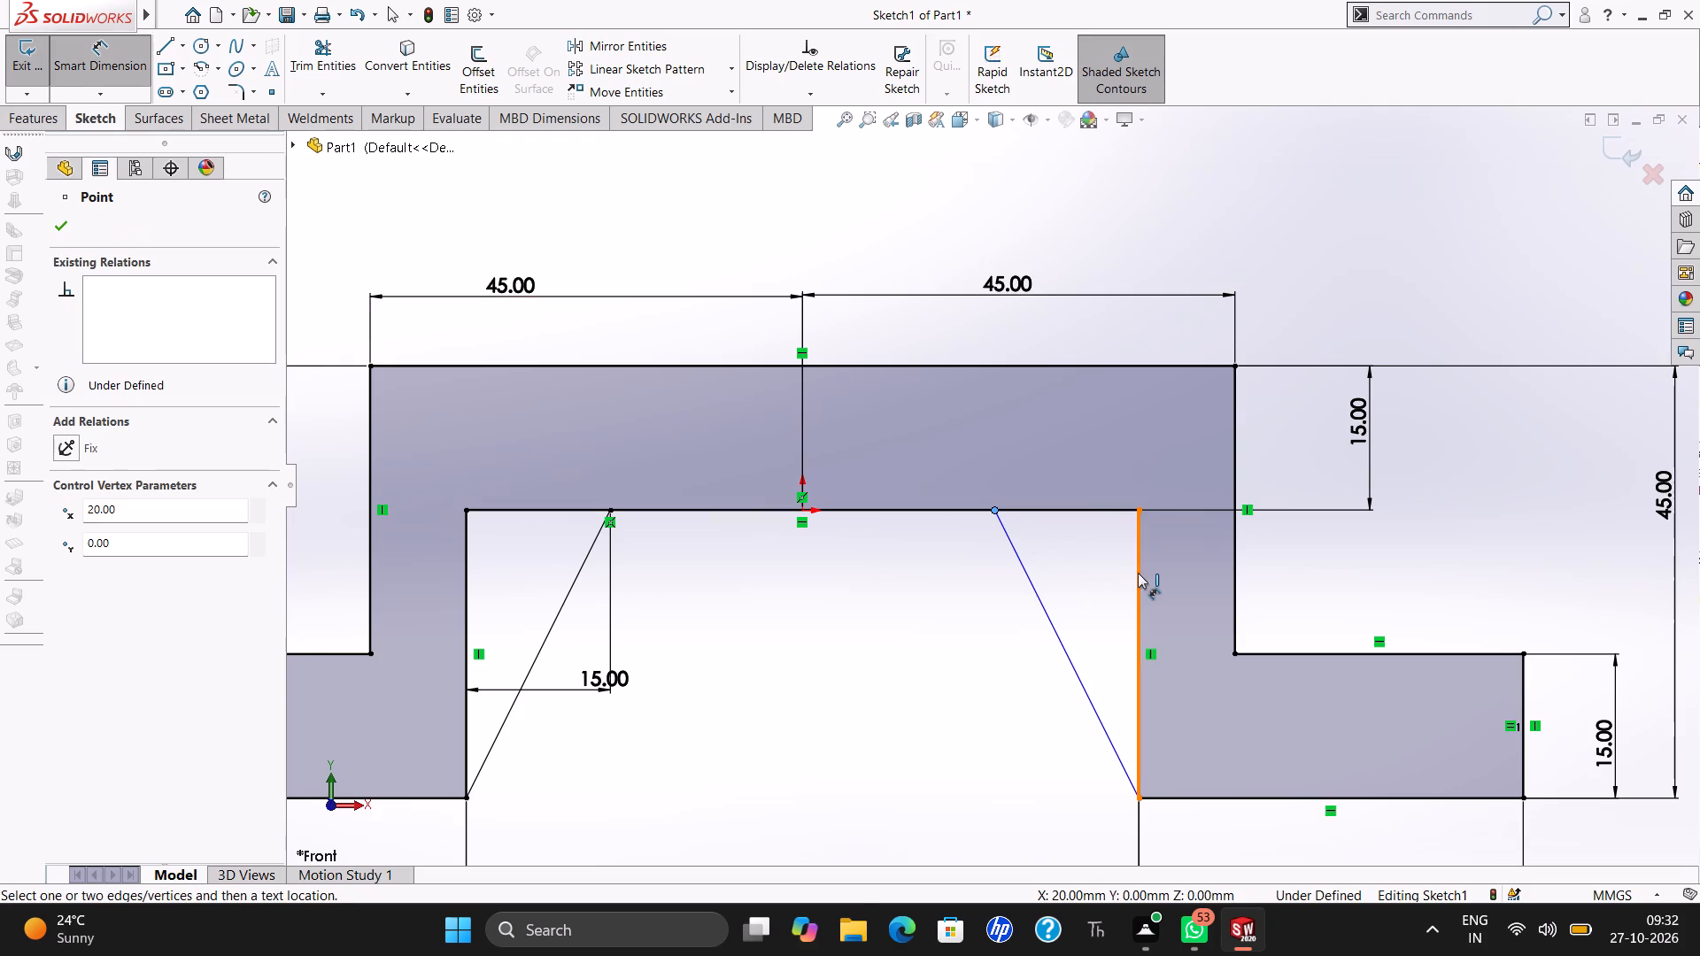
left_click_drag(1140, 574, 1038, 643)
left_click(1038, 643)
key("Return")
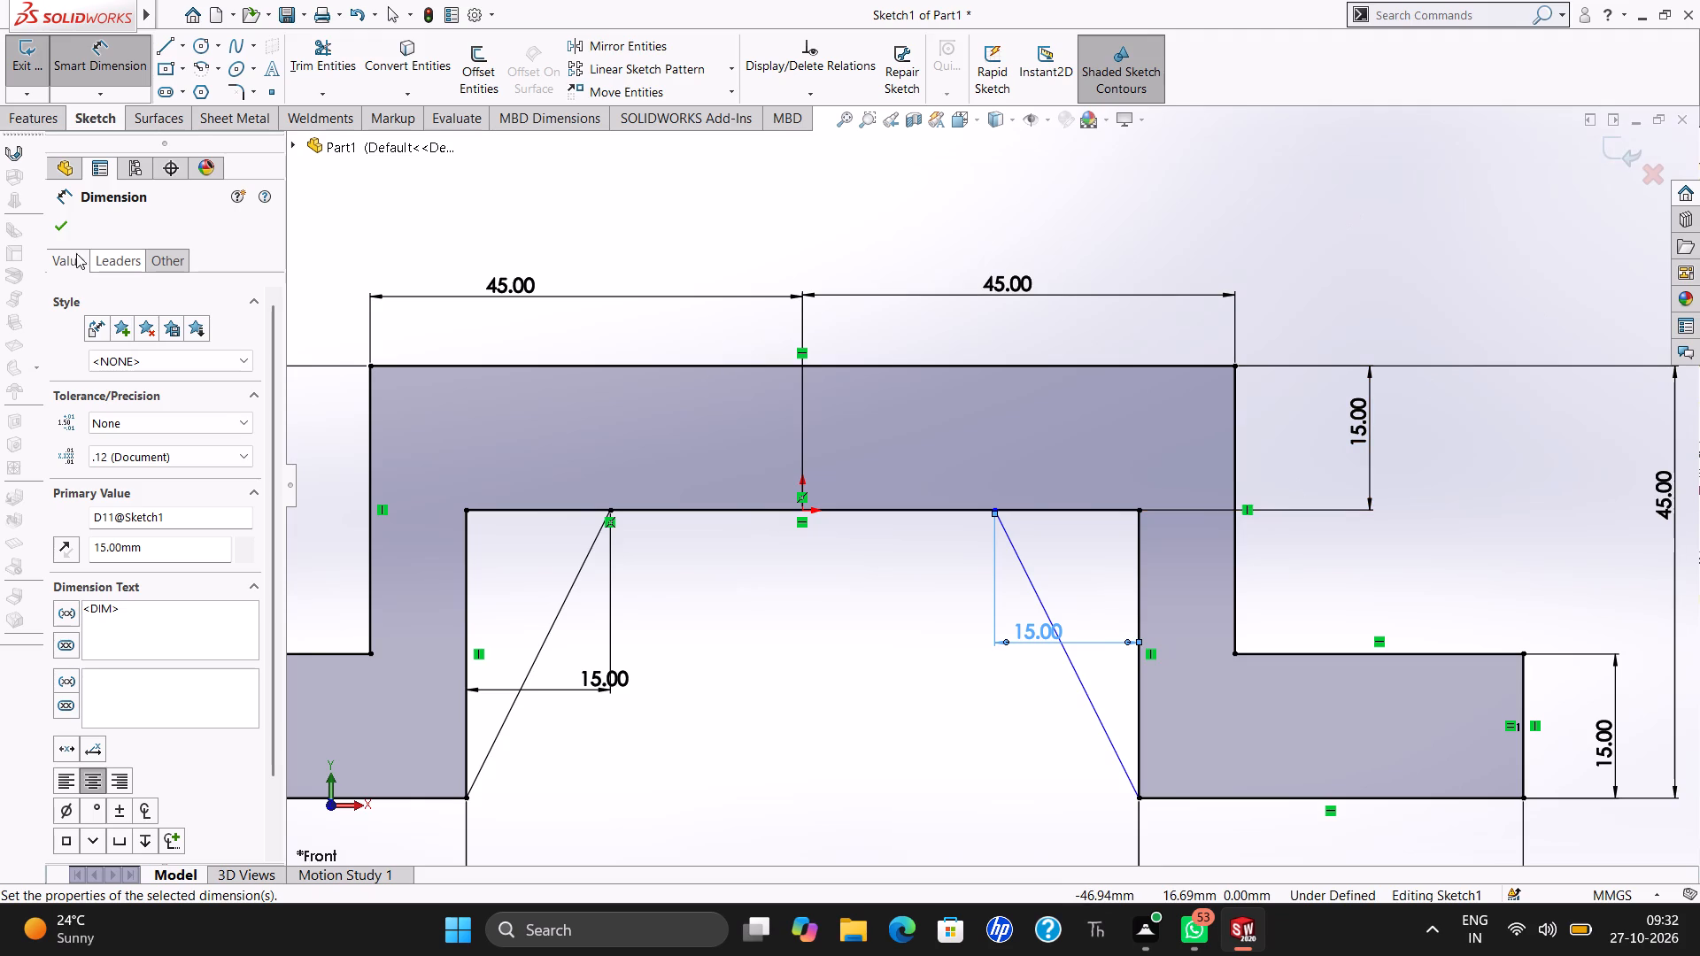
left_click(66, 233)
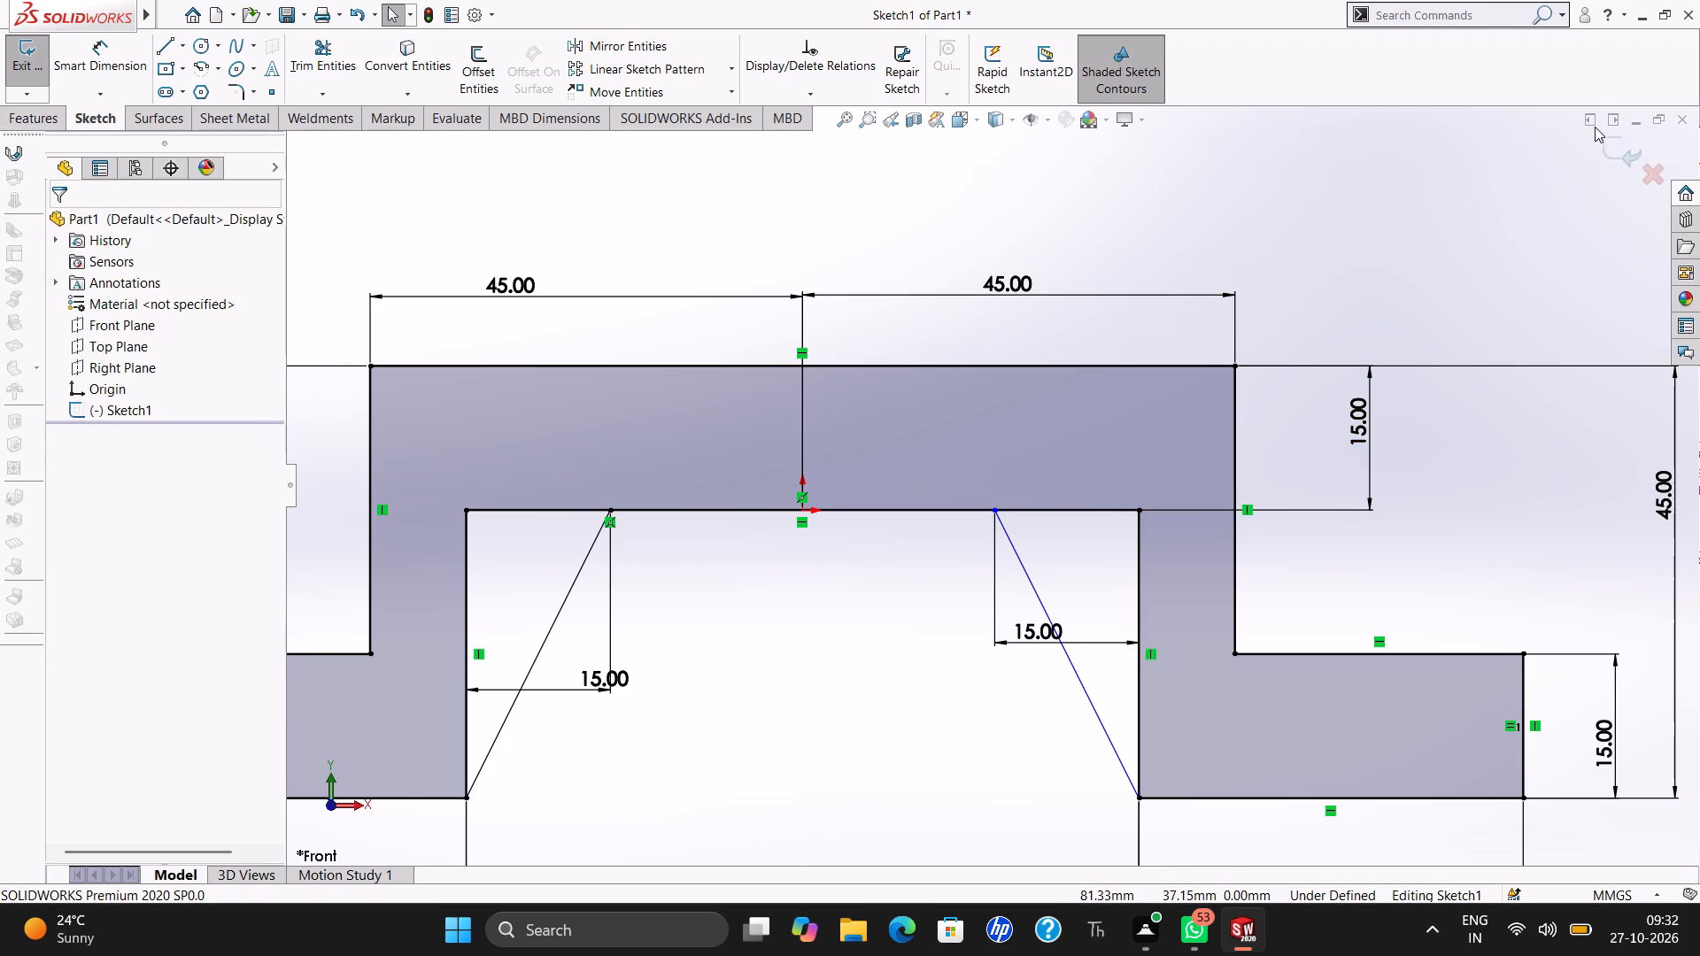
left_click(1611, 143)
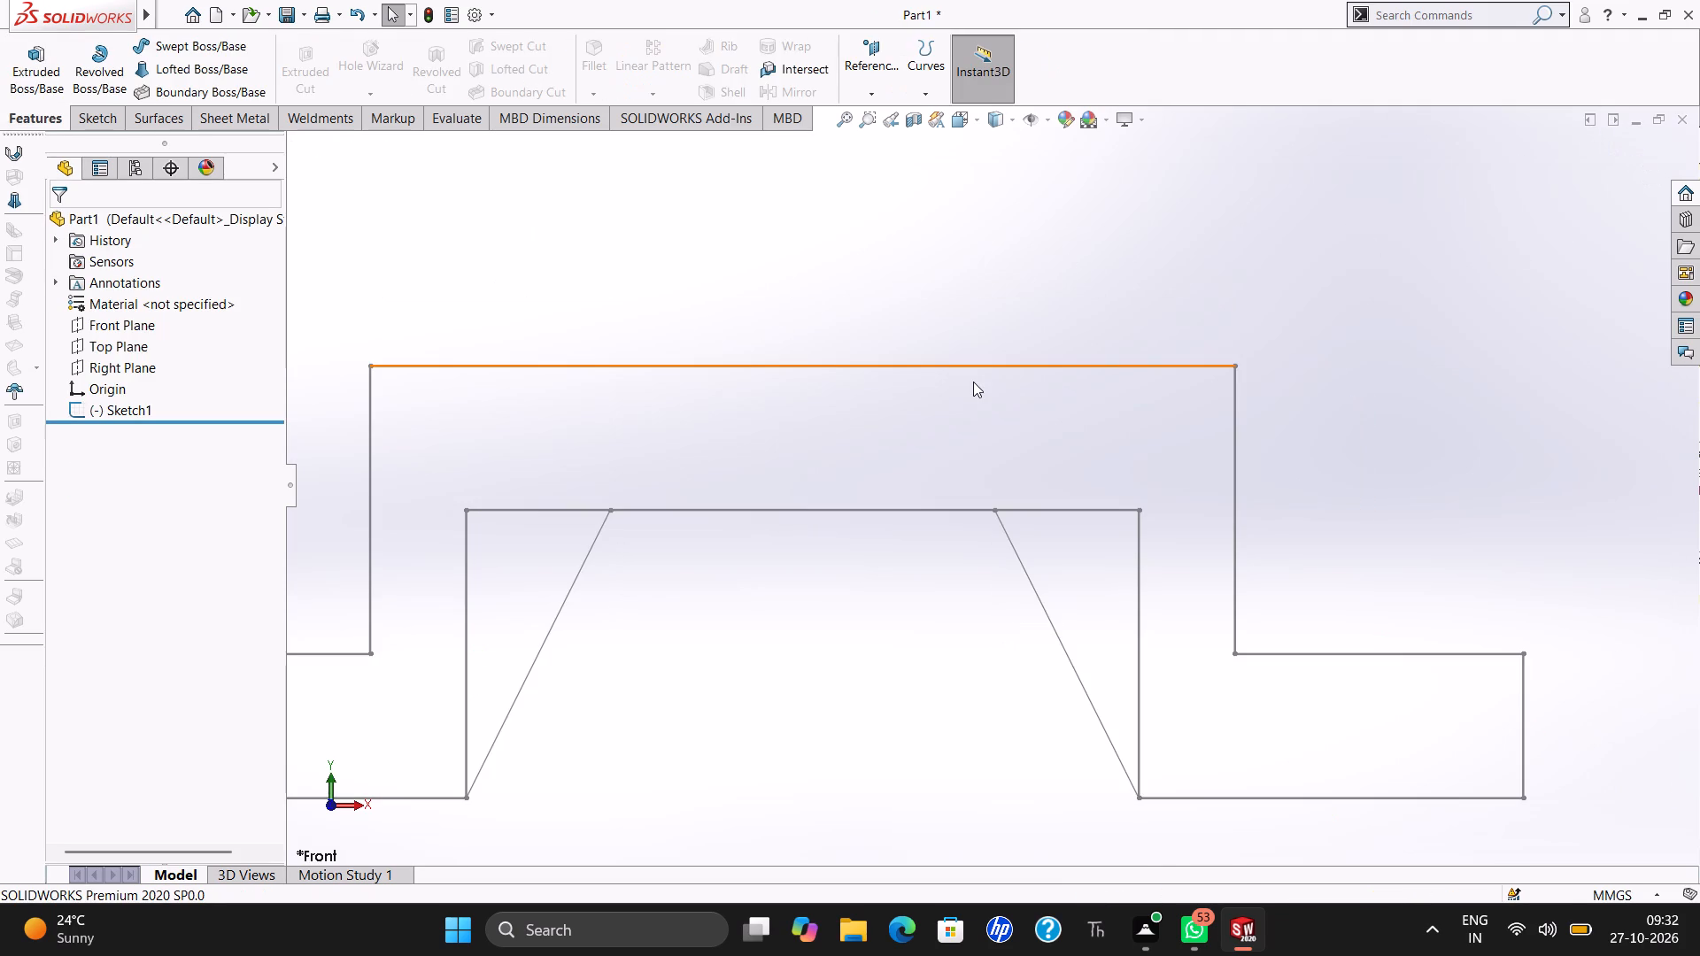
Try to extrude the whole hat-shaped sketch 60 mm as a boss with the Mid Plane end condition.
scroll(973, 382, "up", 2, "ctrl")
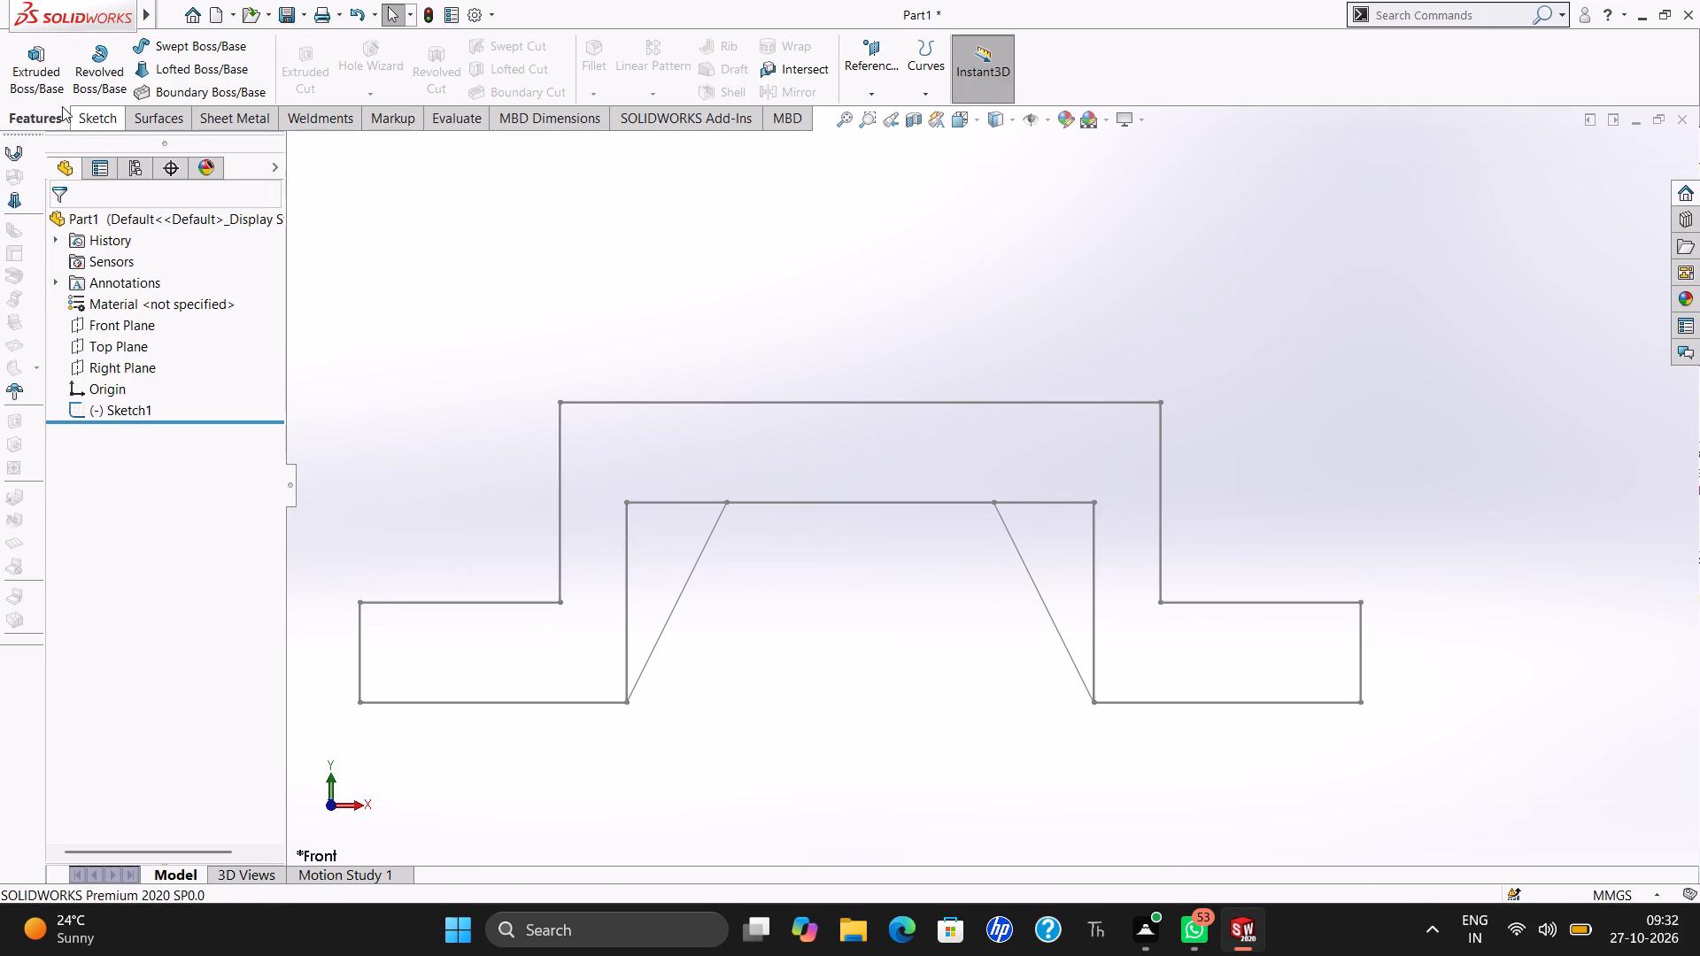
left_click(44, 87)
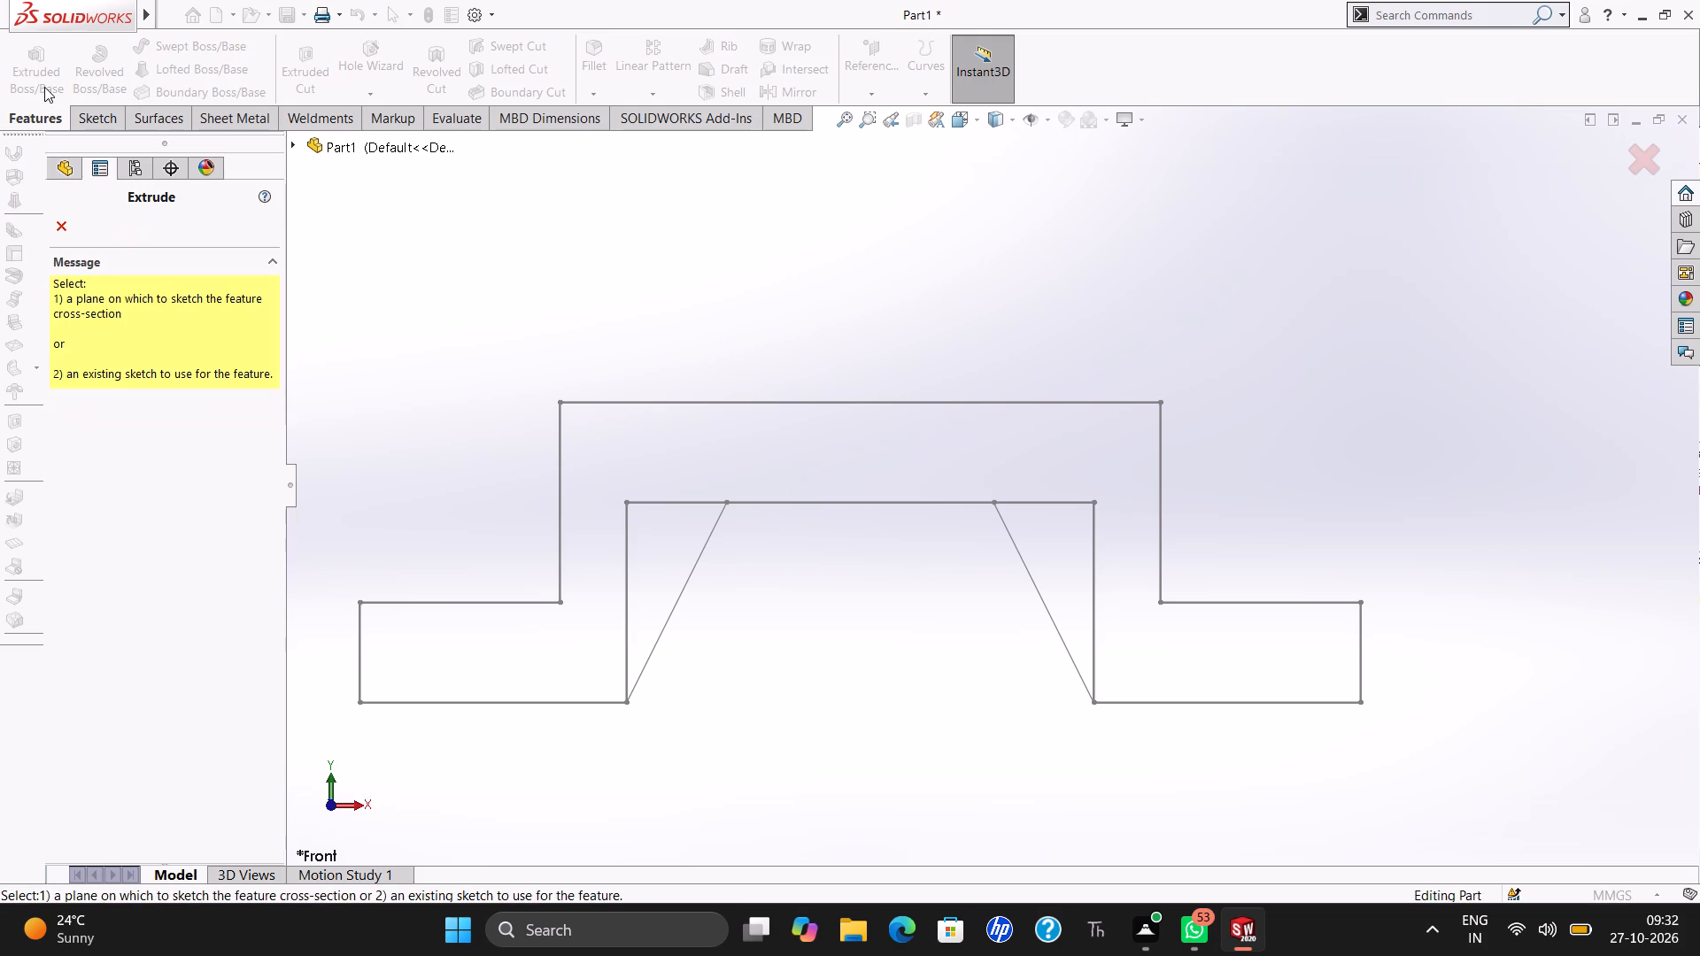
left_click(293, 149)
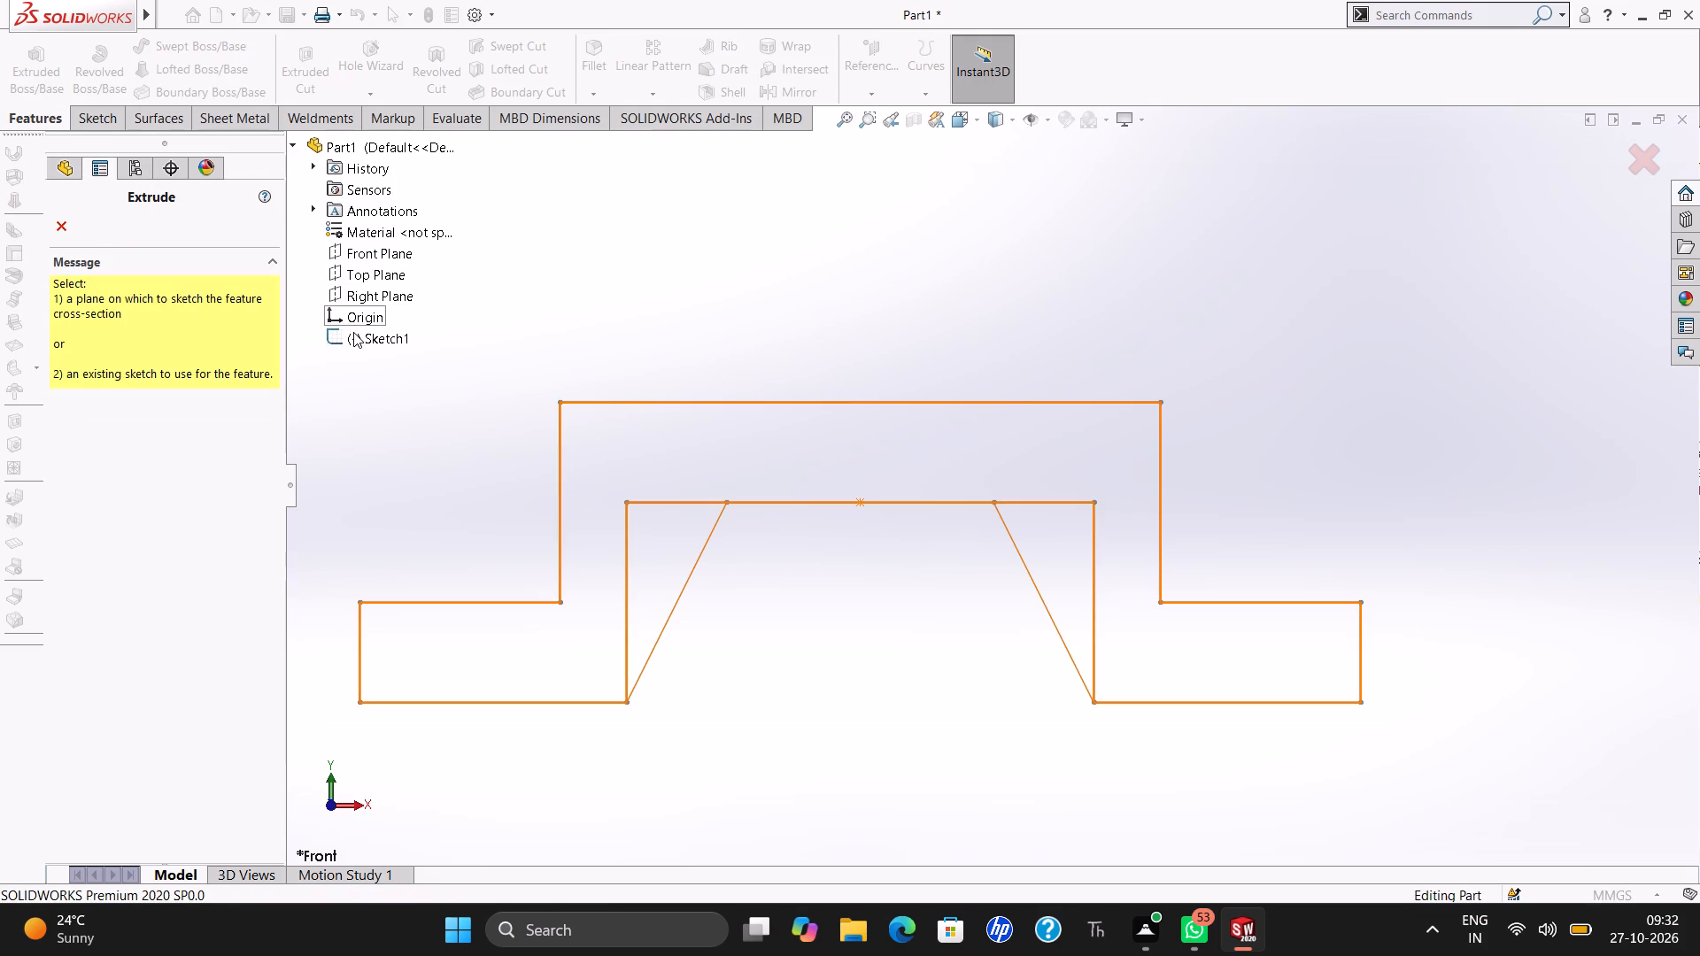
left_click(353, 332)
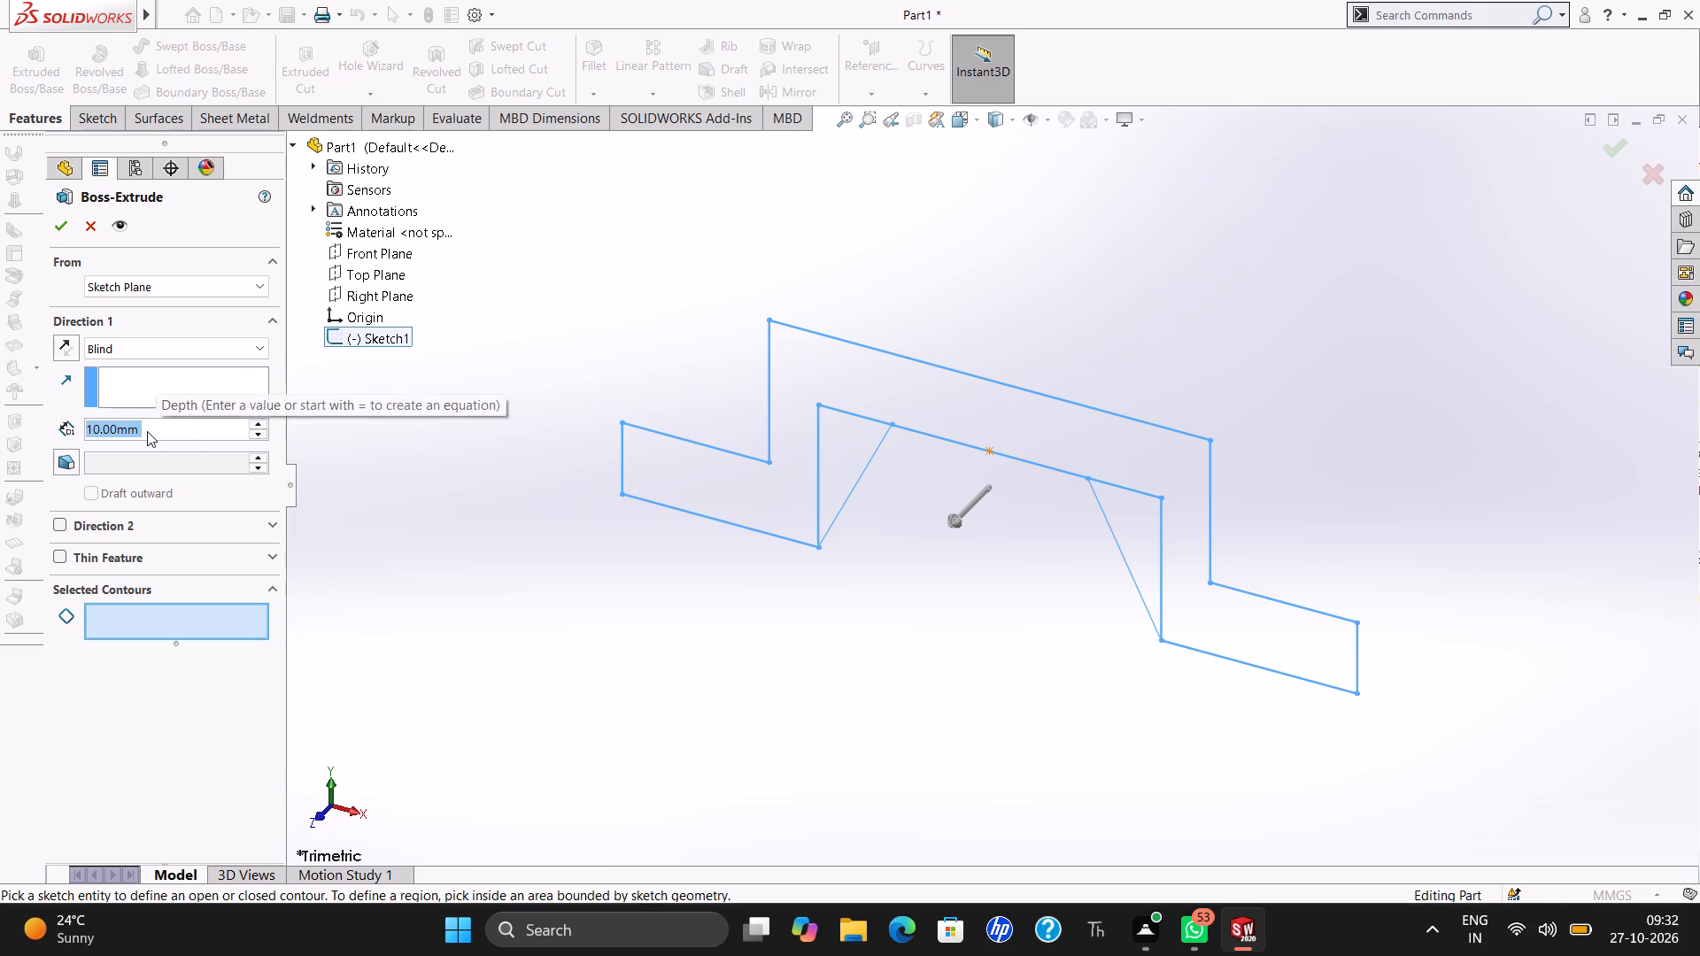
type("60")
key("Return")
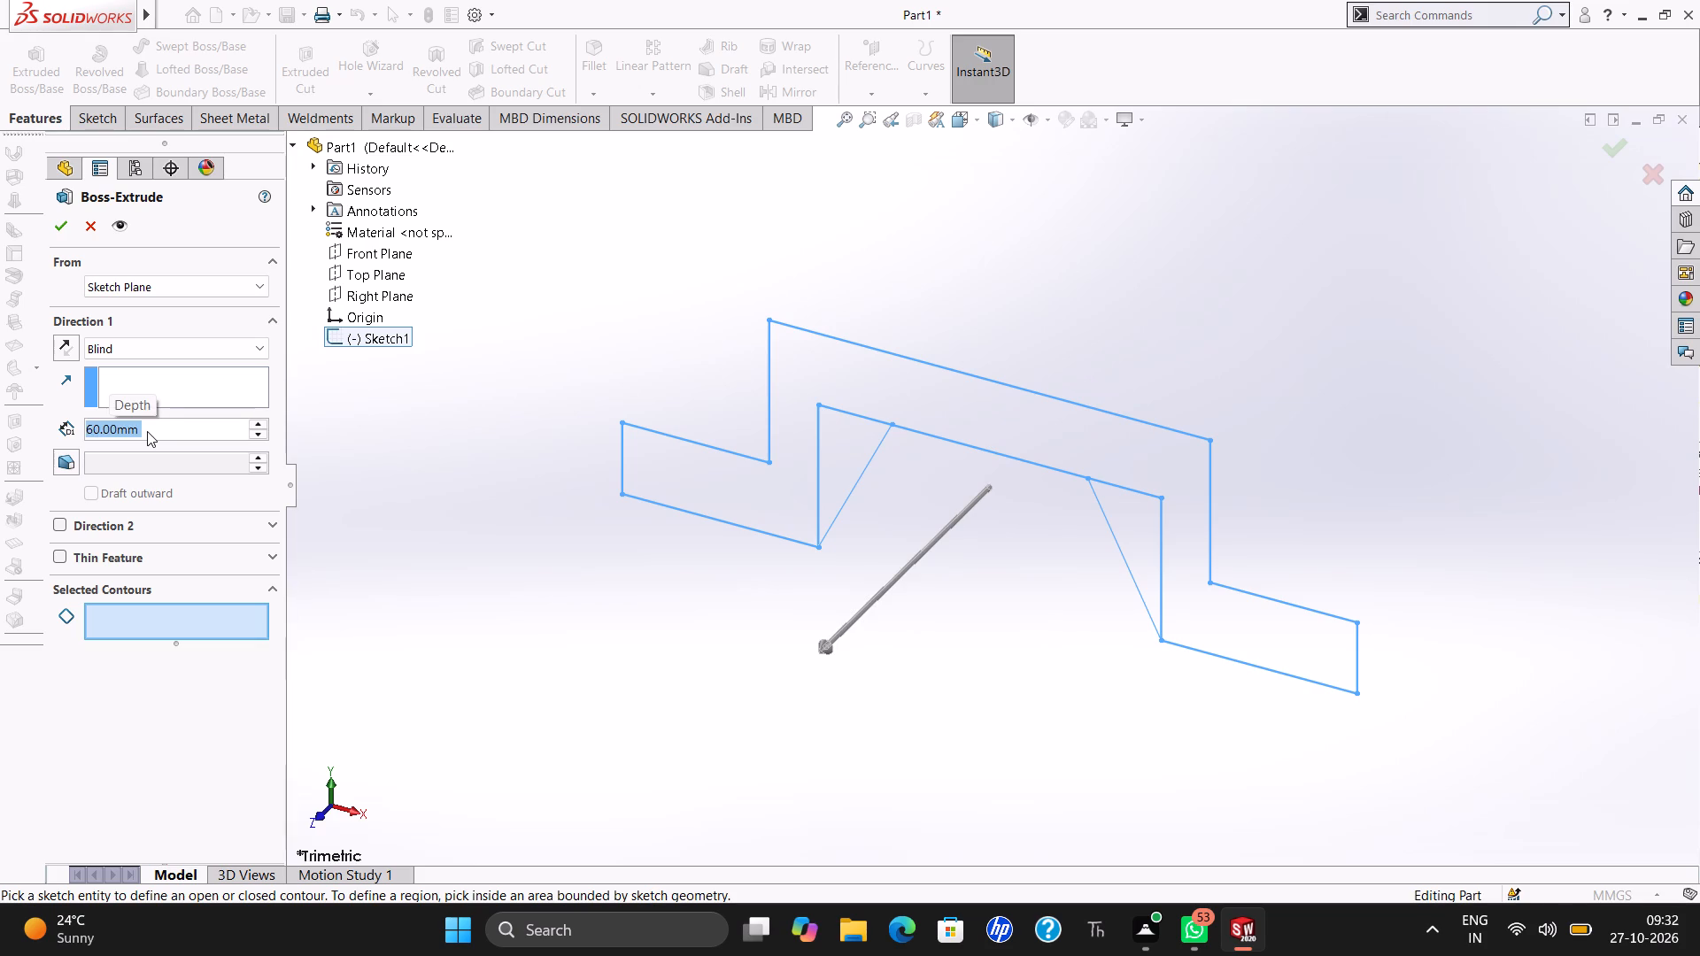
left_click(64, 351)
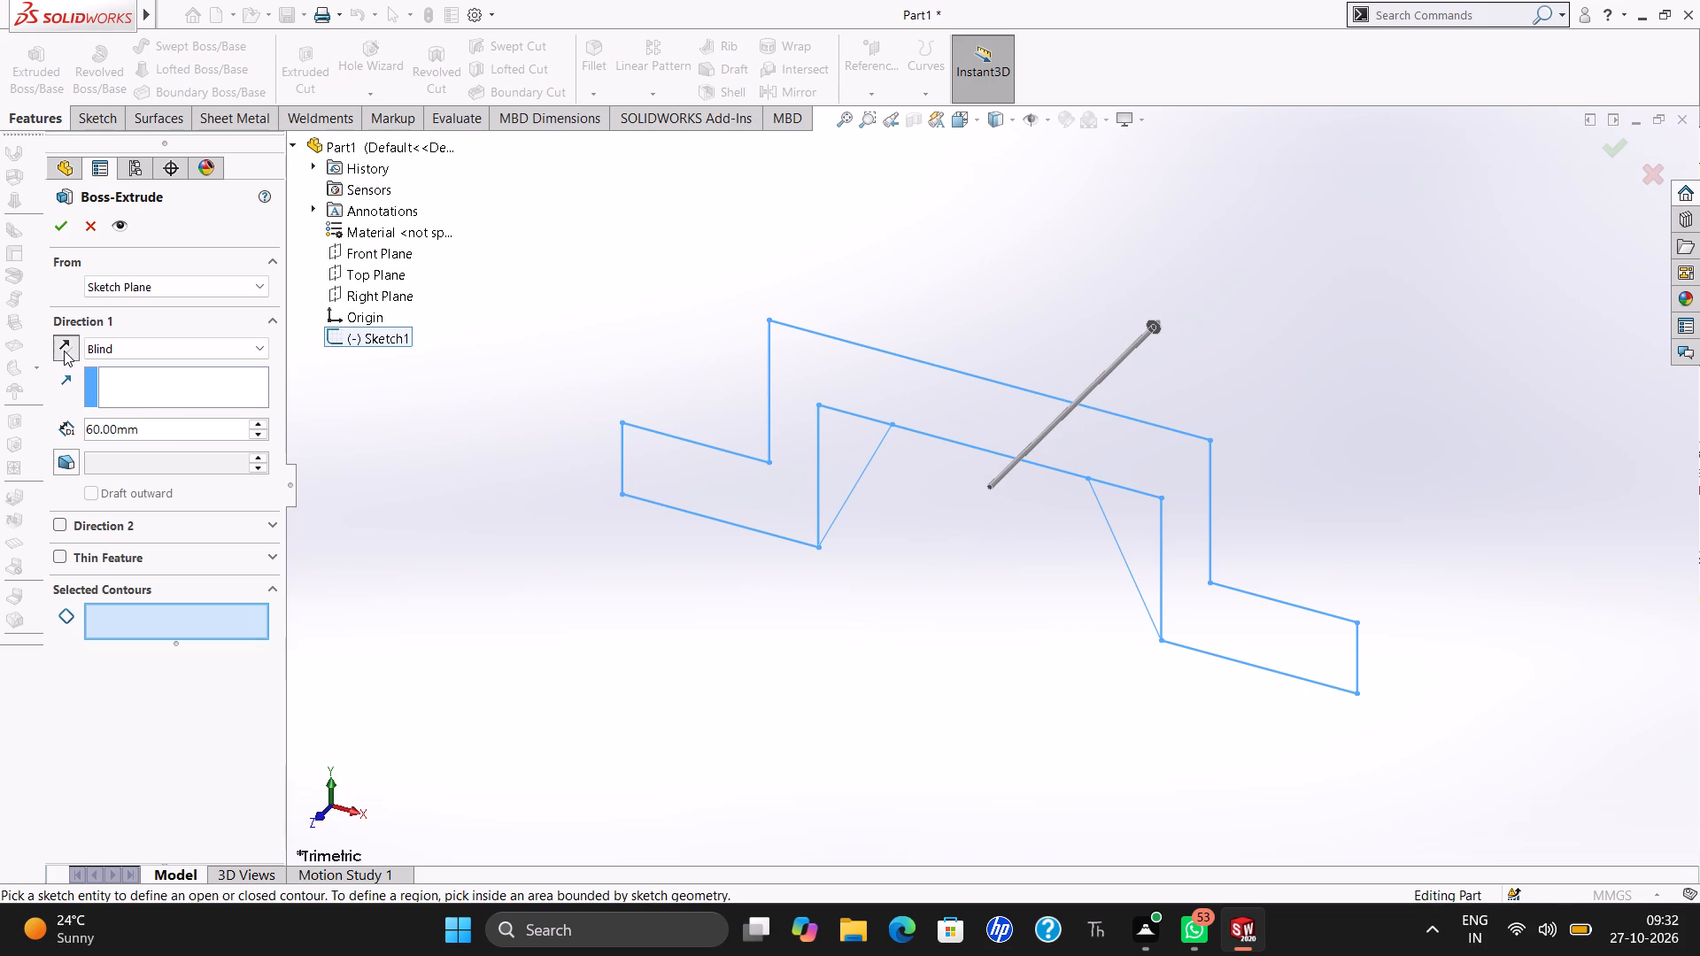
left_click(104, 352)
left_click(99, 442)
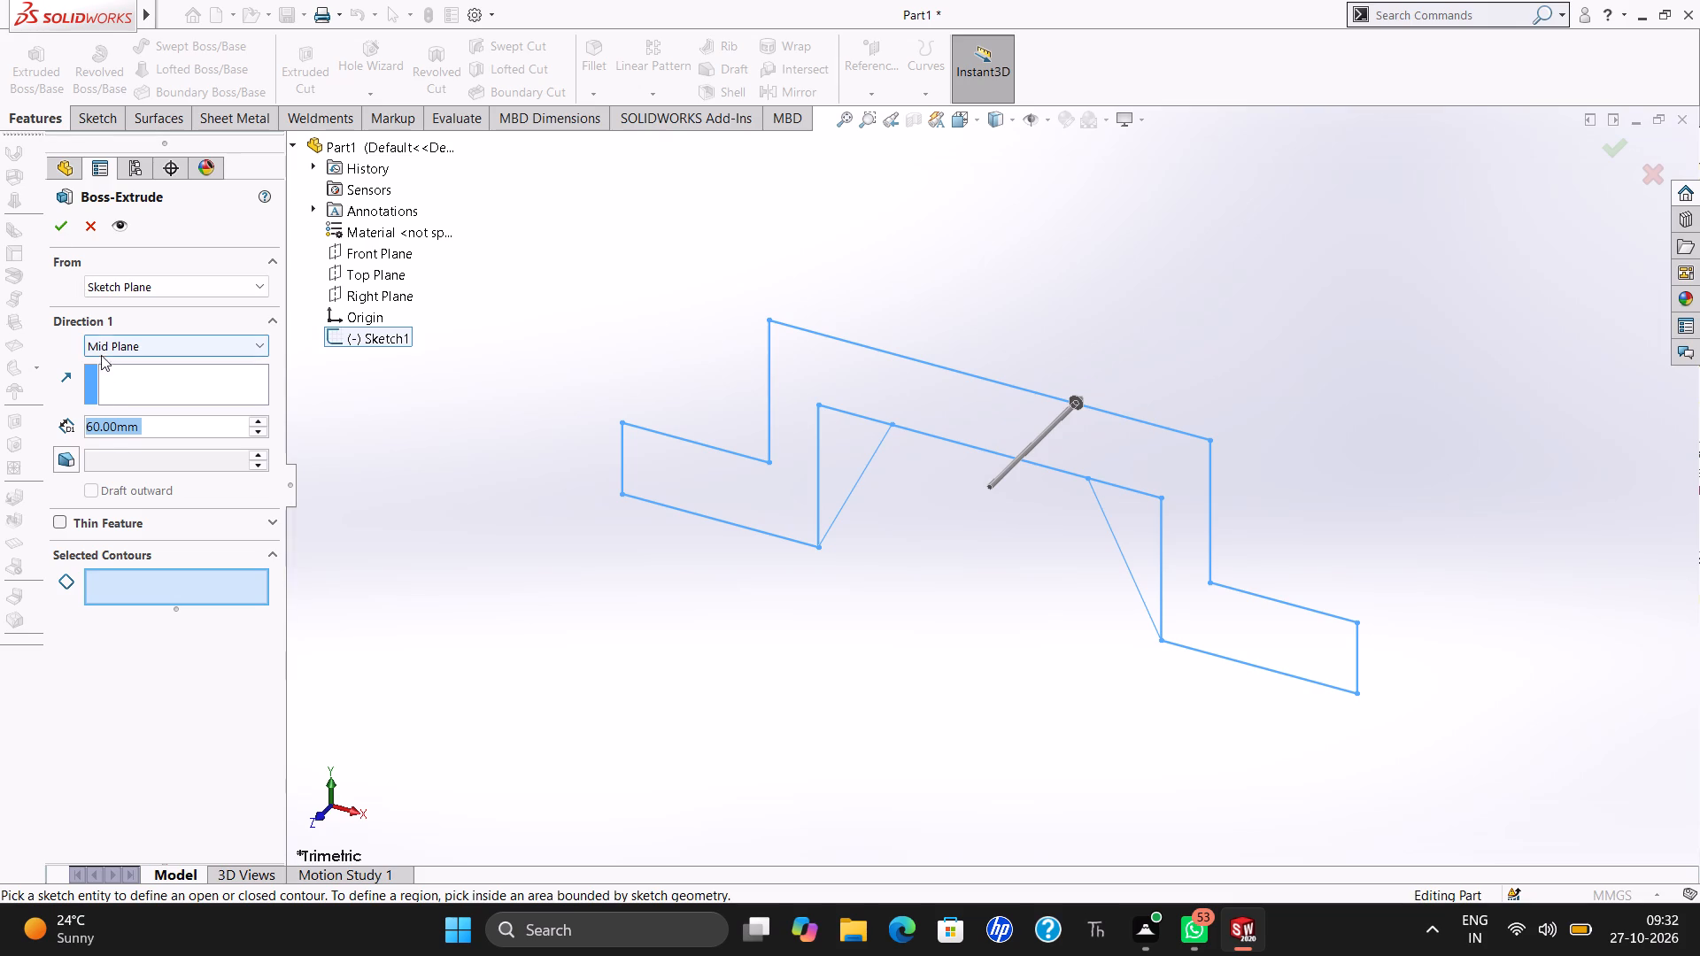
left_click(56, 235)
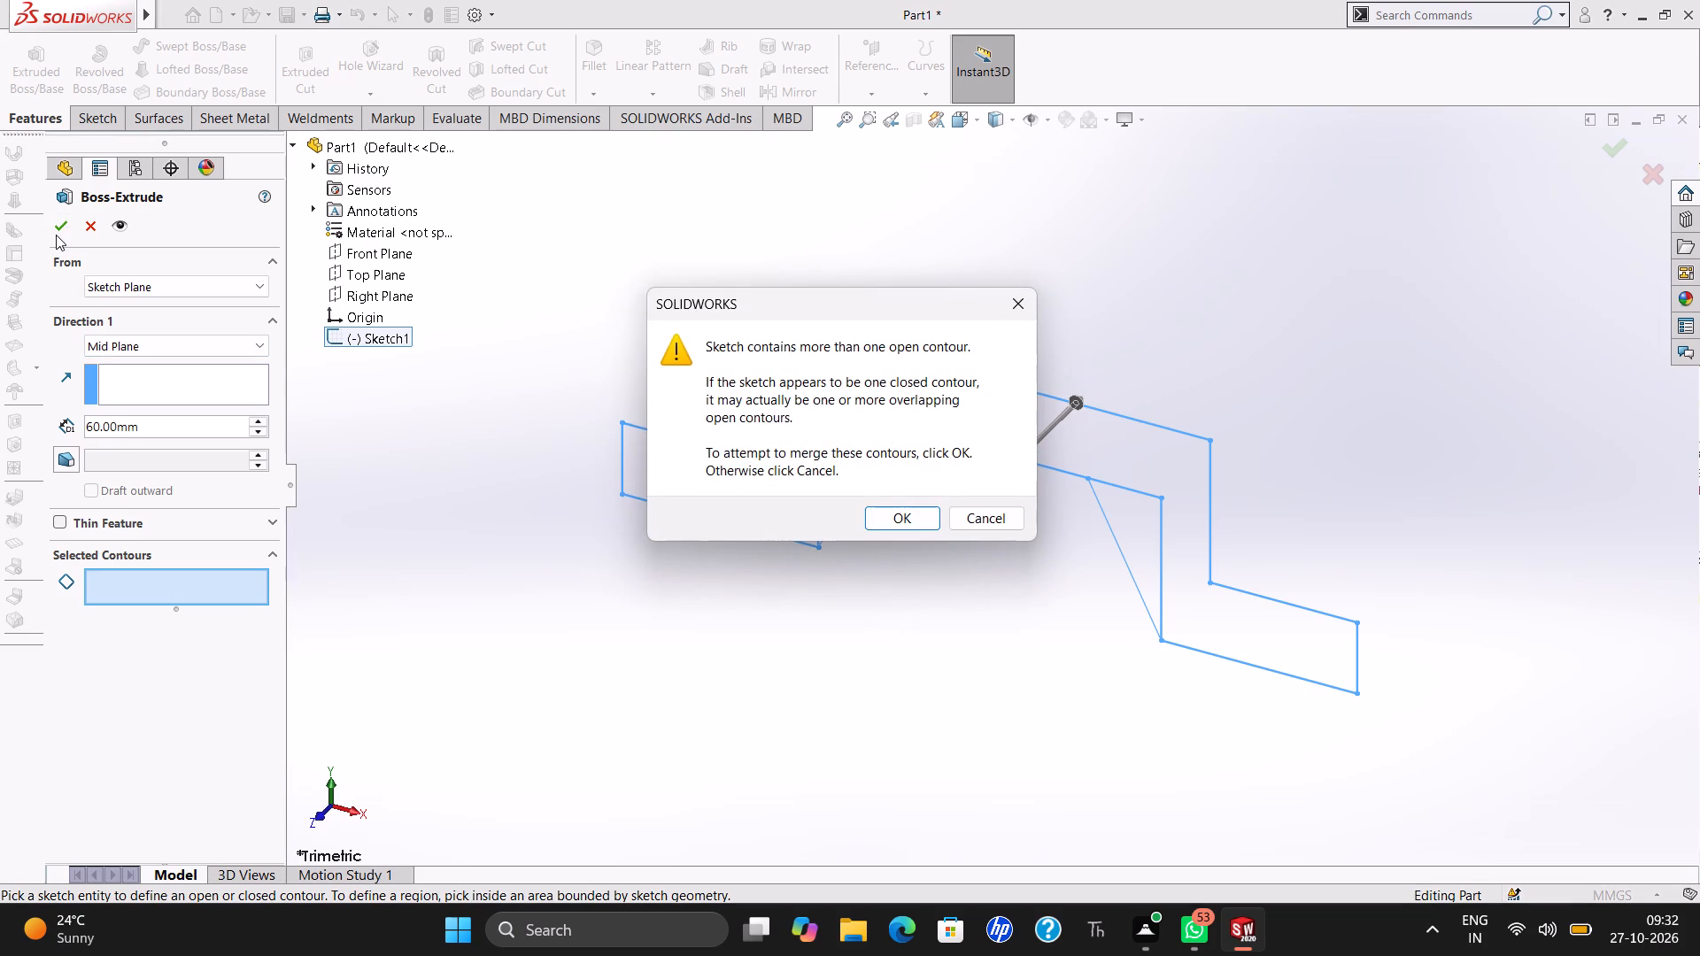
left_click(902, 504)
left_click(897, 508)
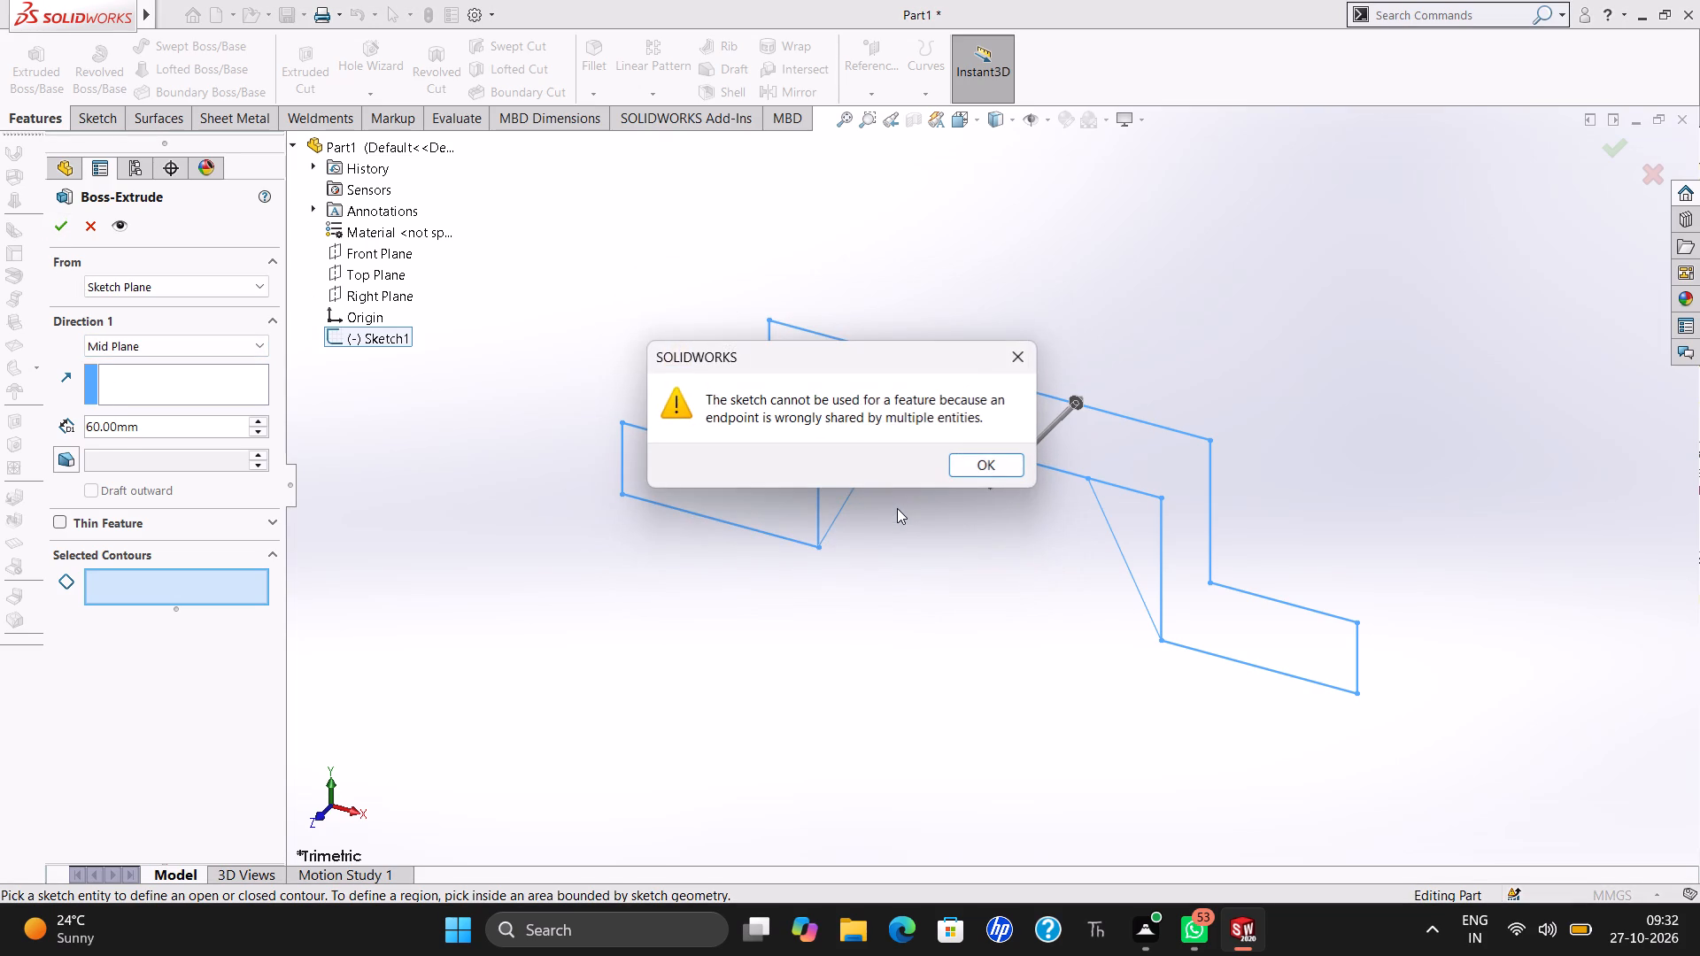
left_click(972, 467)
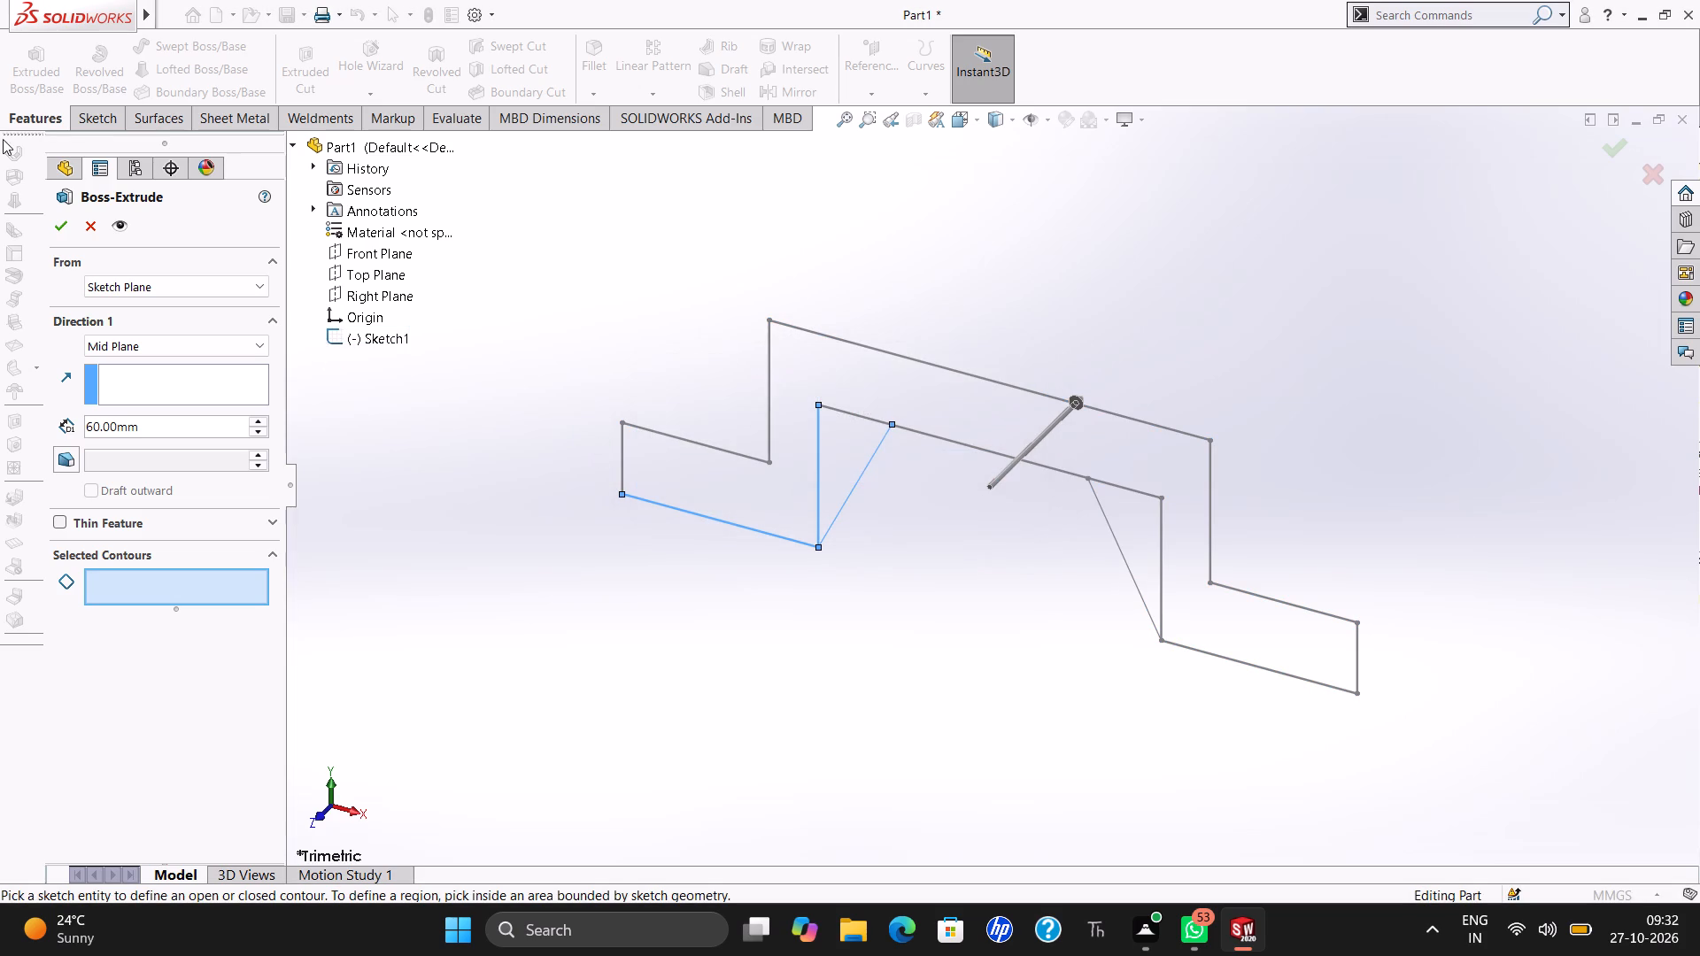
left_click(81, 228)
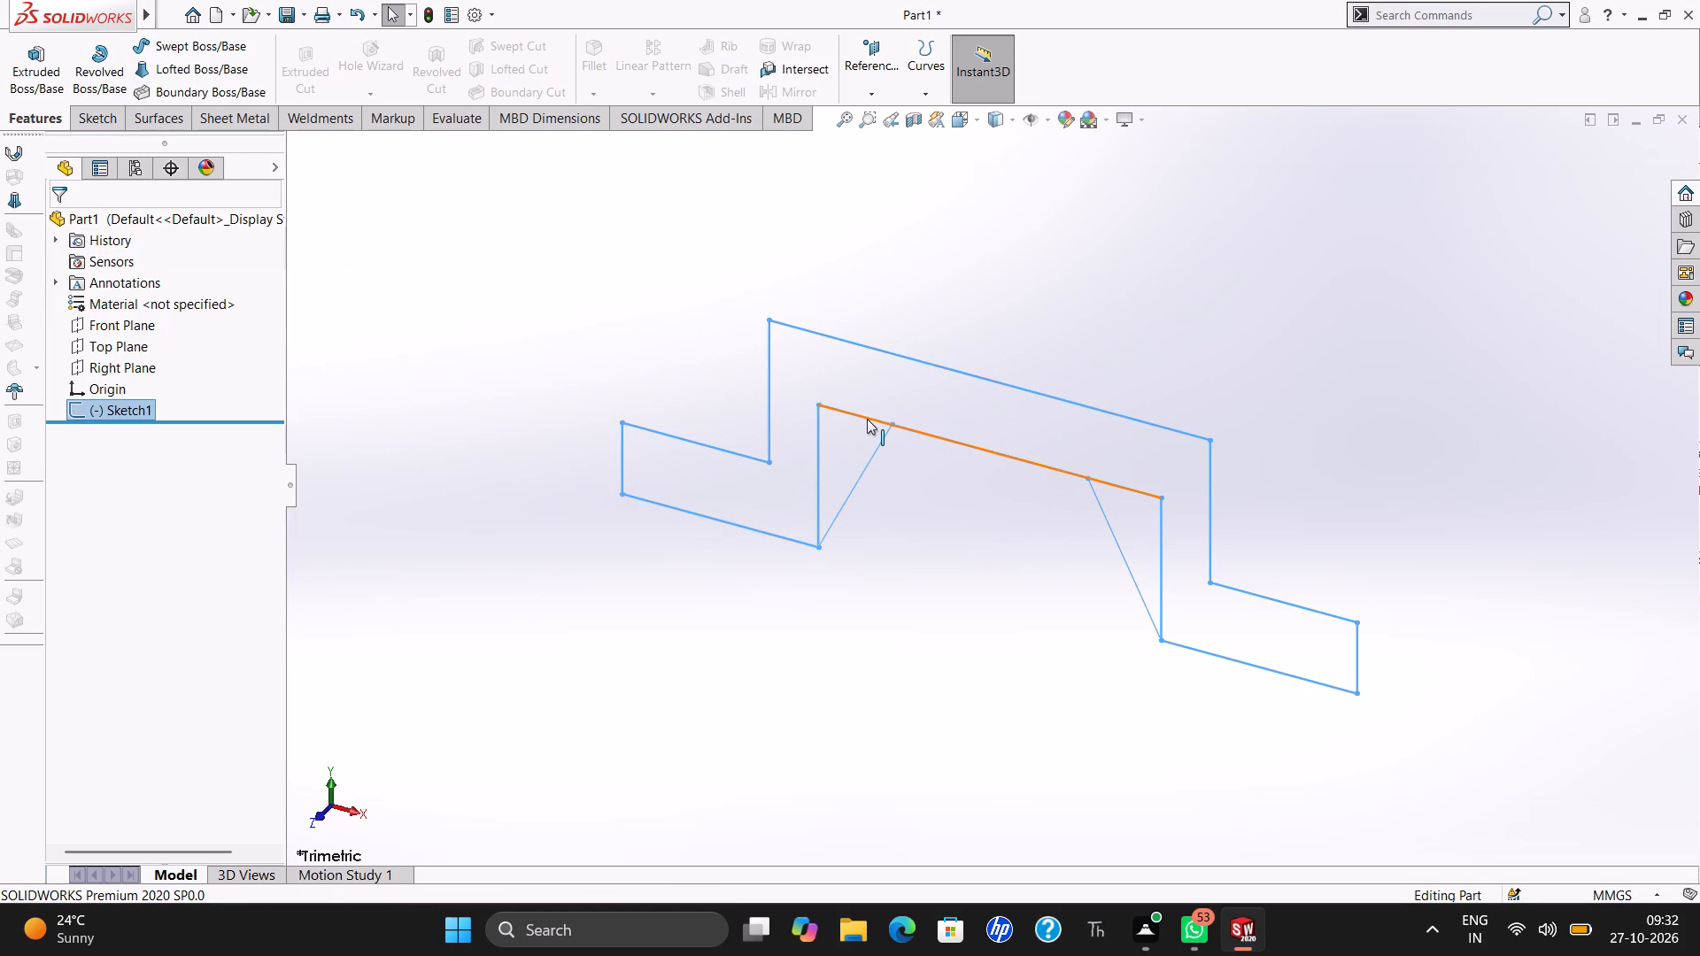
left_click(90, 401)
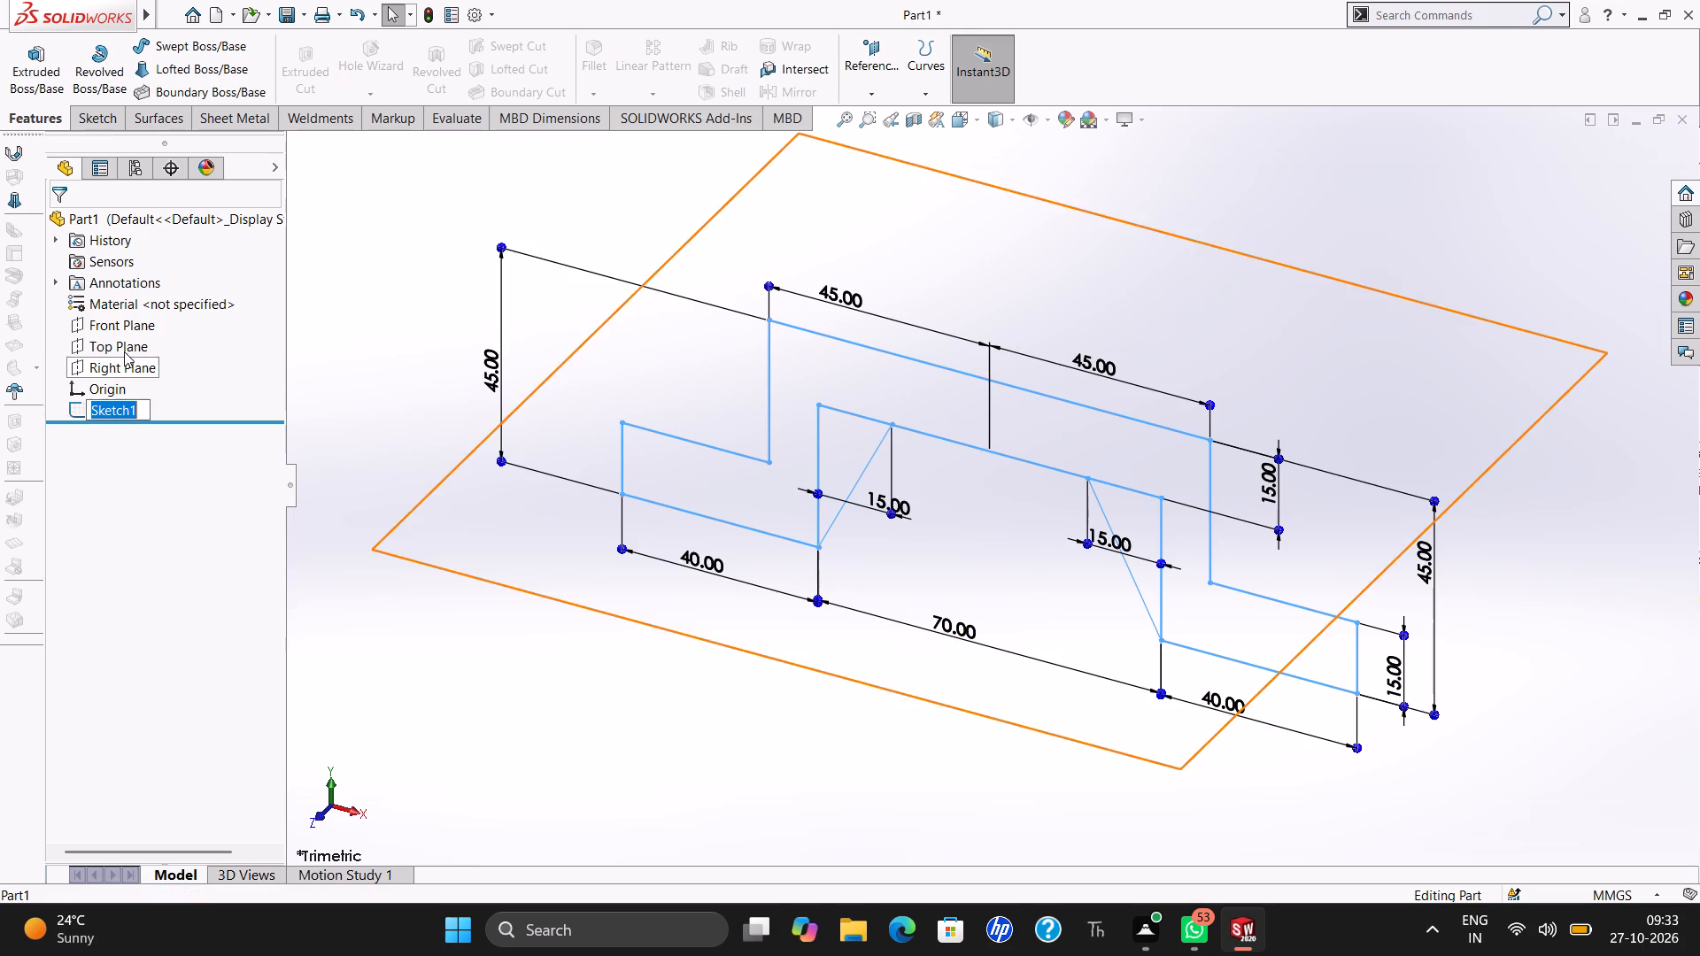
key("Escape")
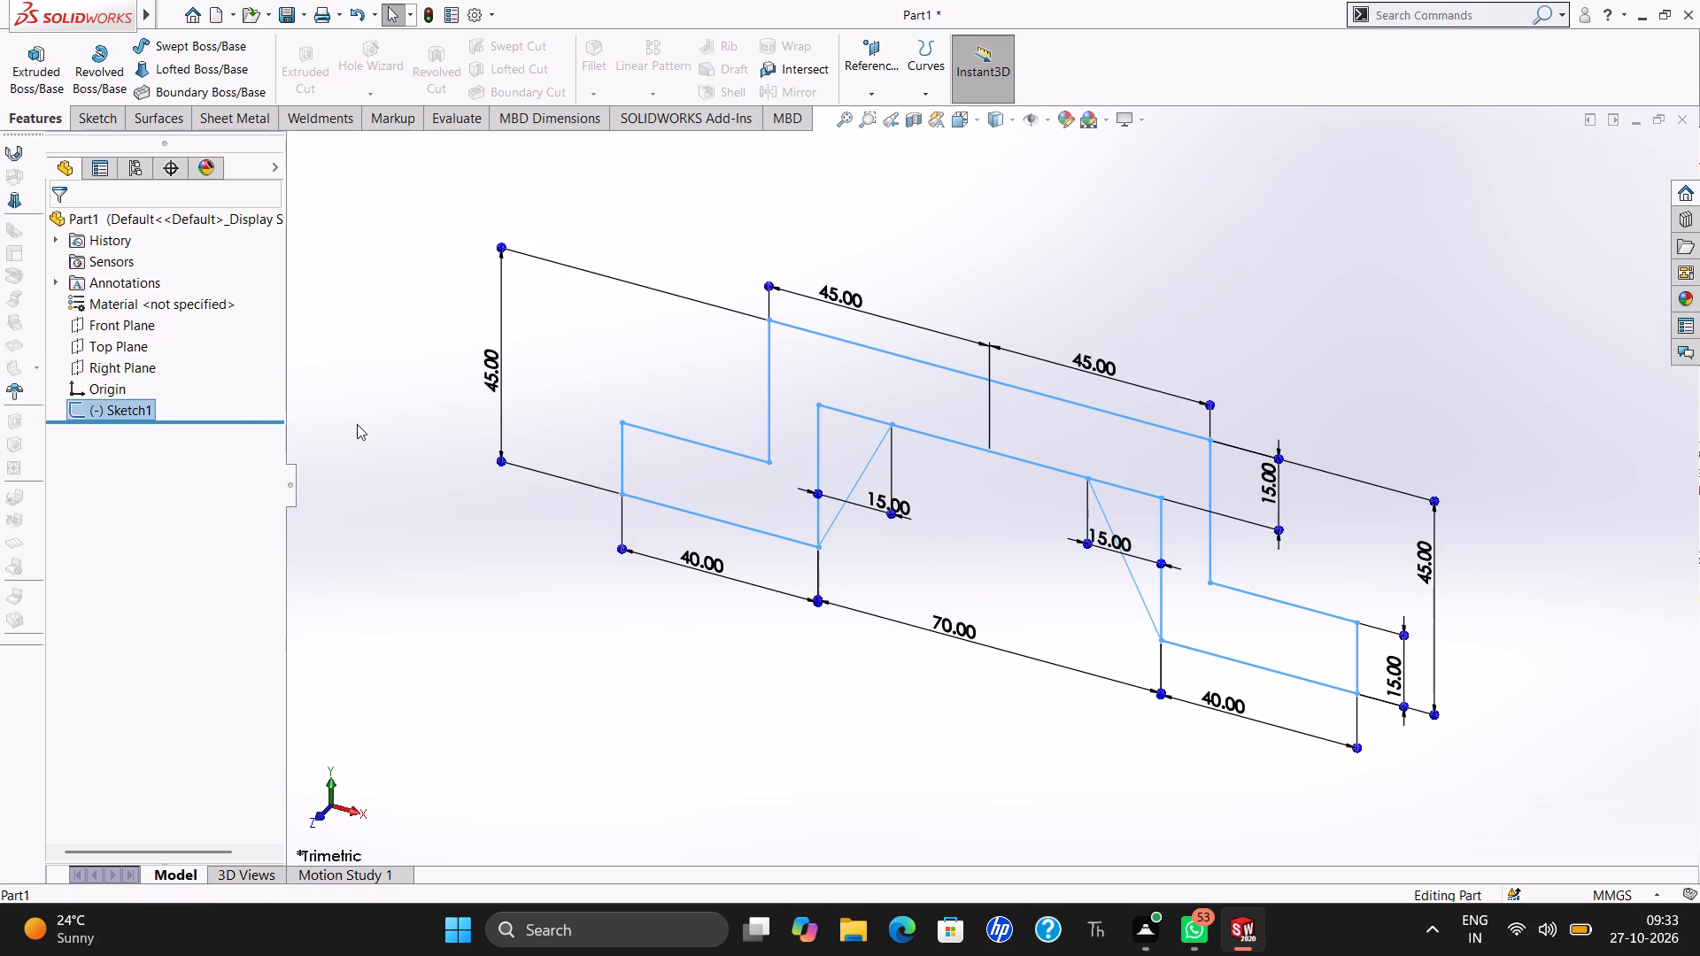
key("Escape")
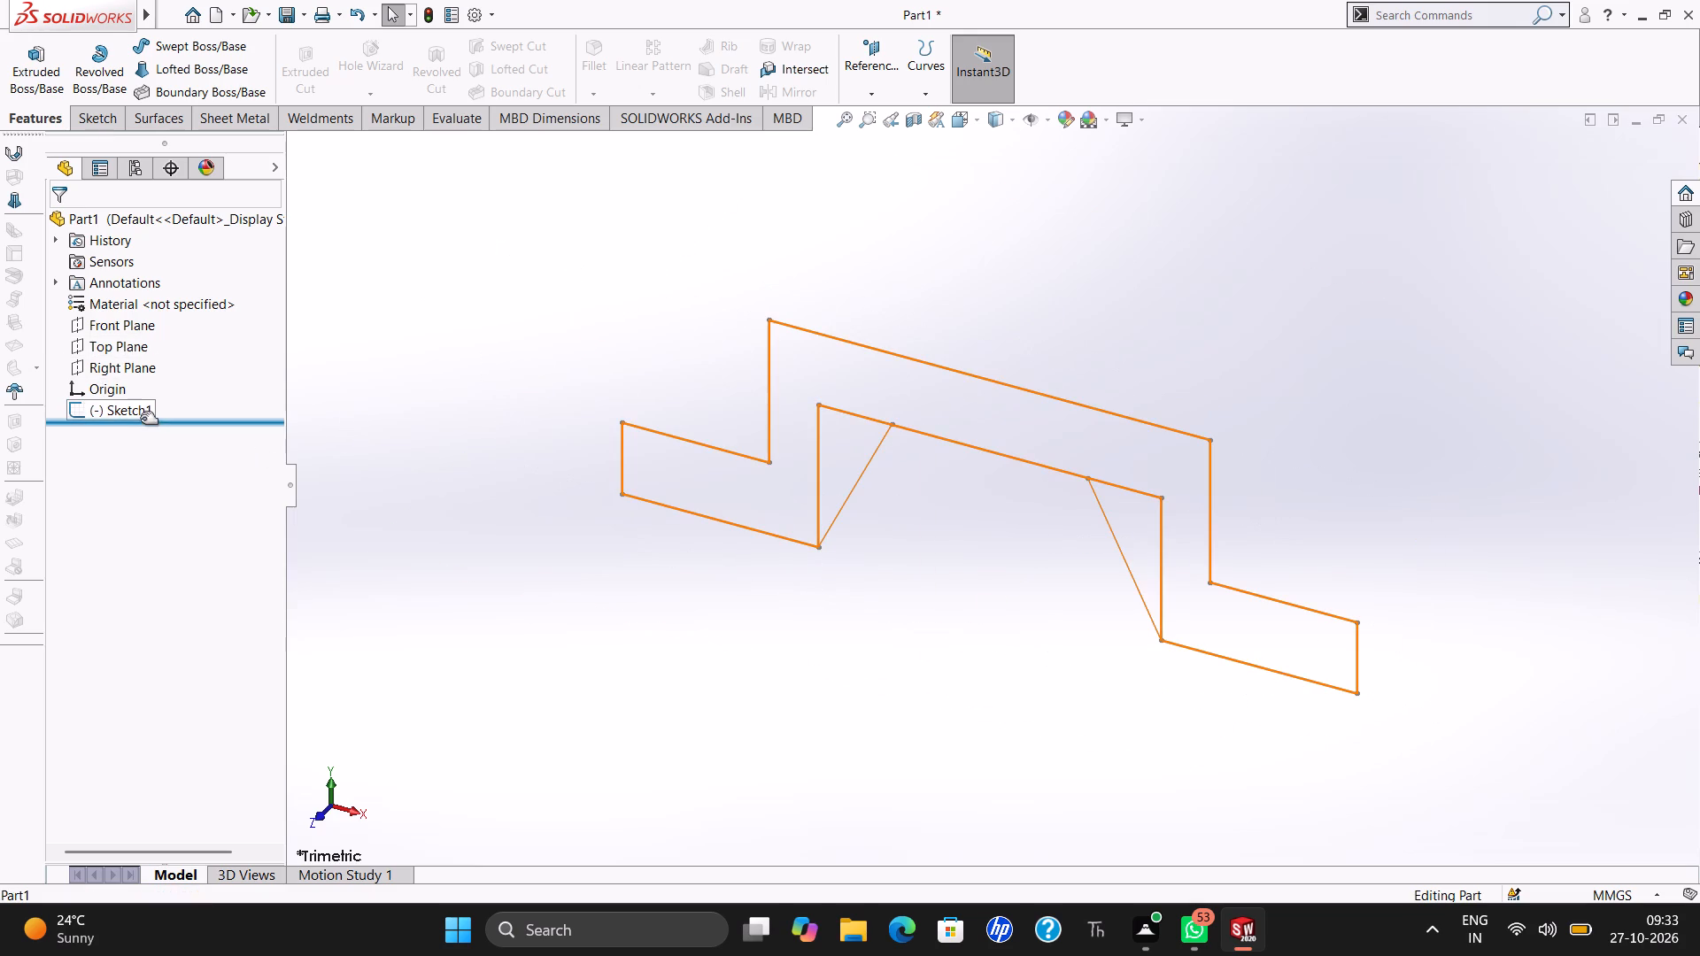
Edit the profile sketch to delete both slanted inner lines and the right one's 15 mm dimension.
right_click(127, 405)
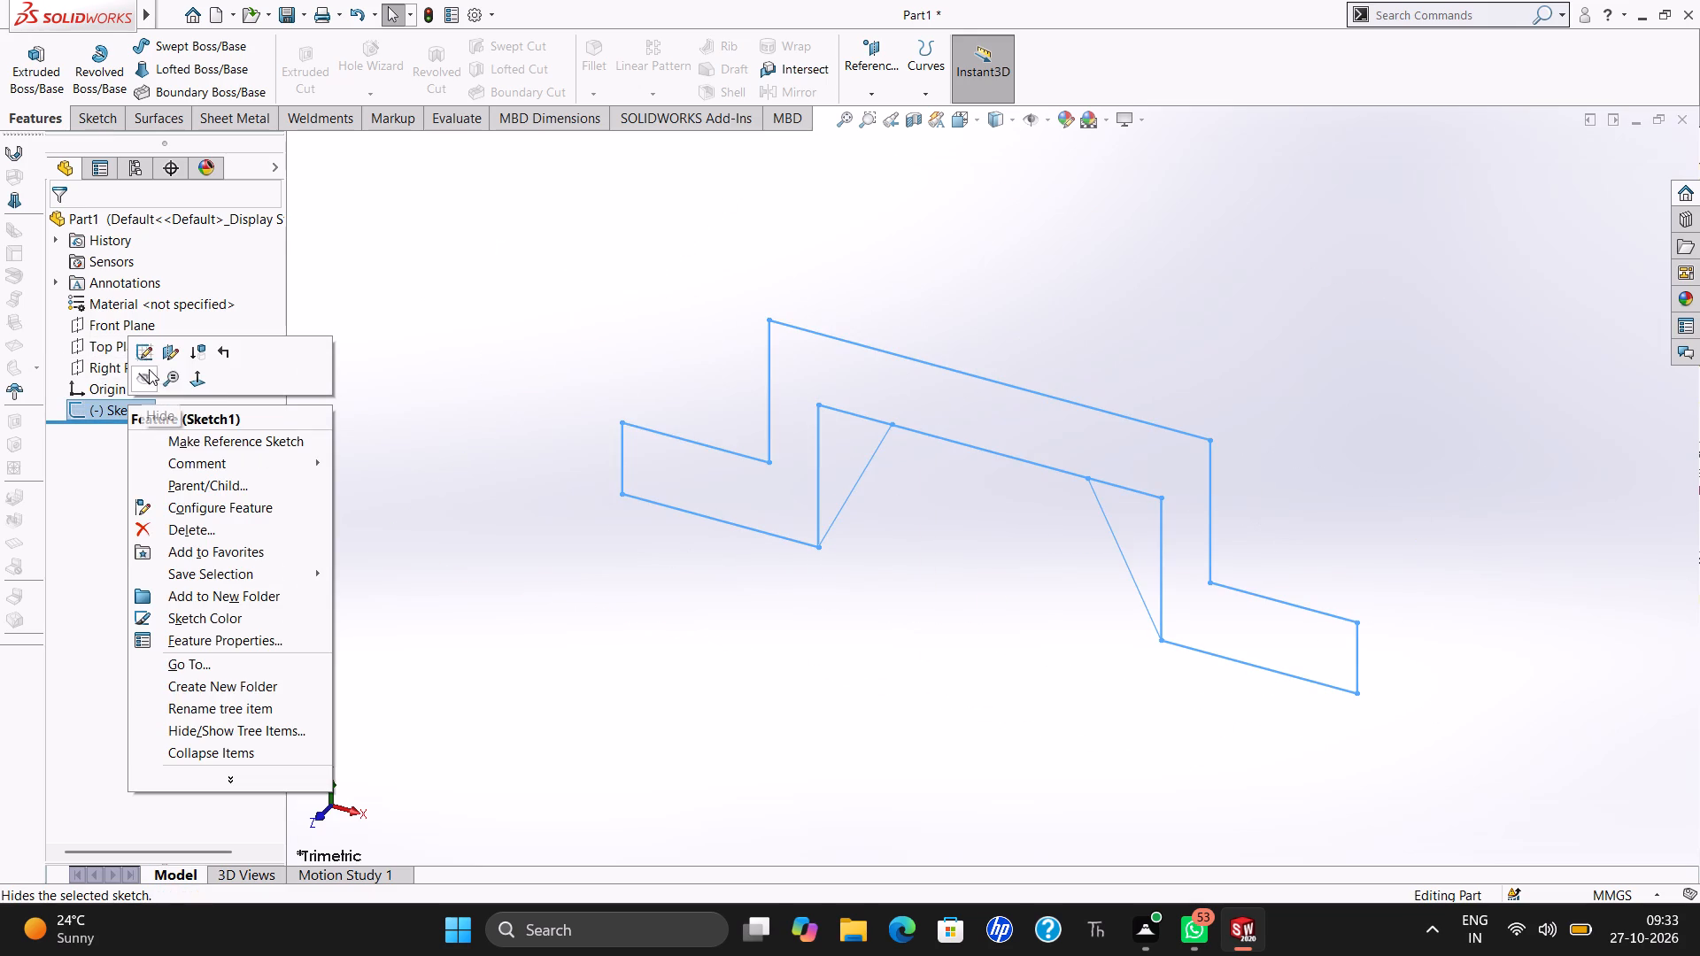
left_click(149, 360)
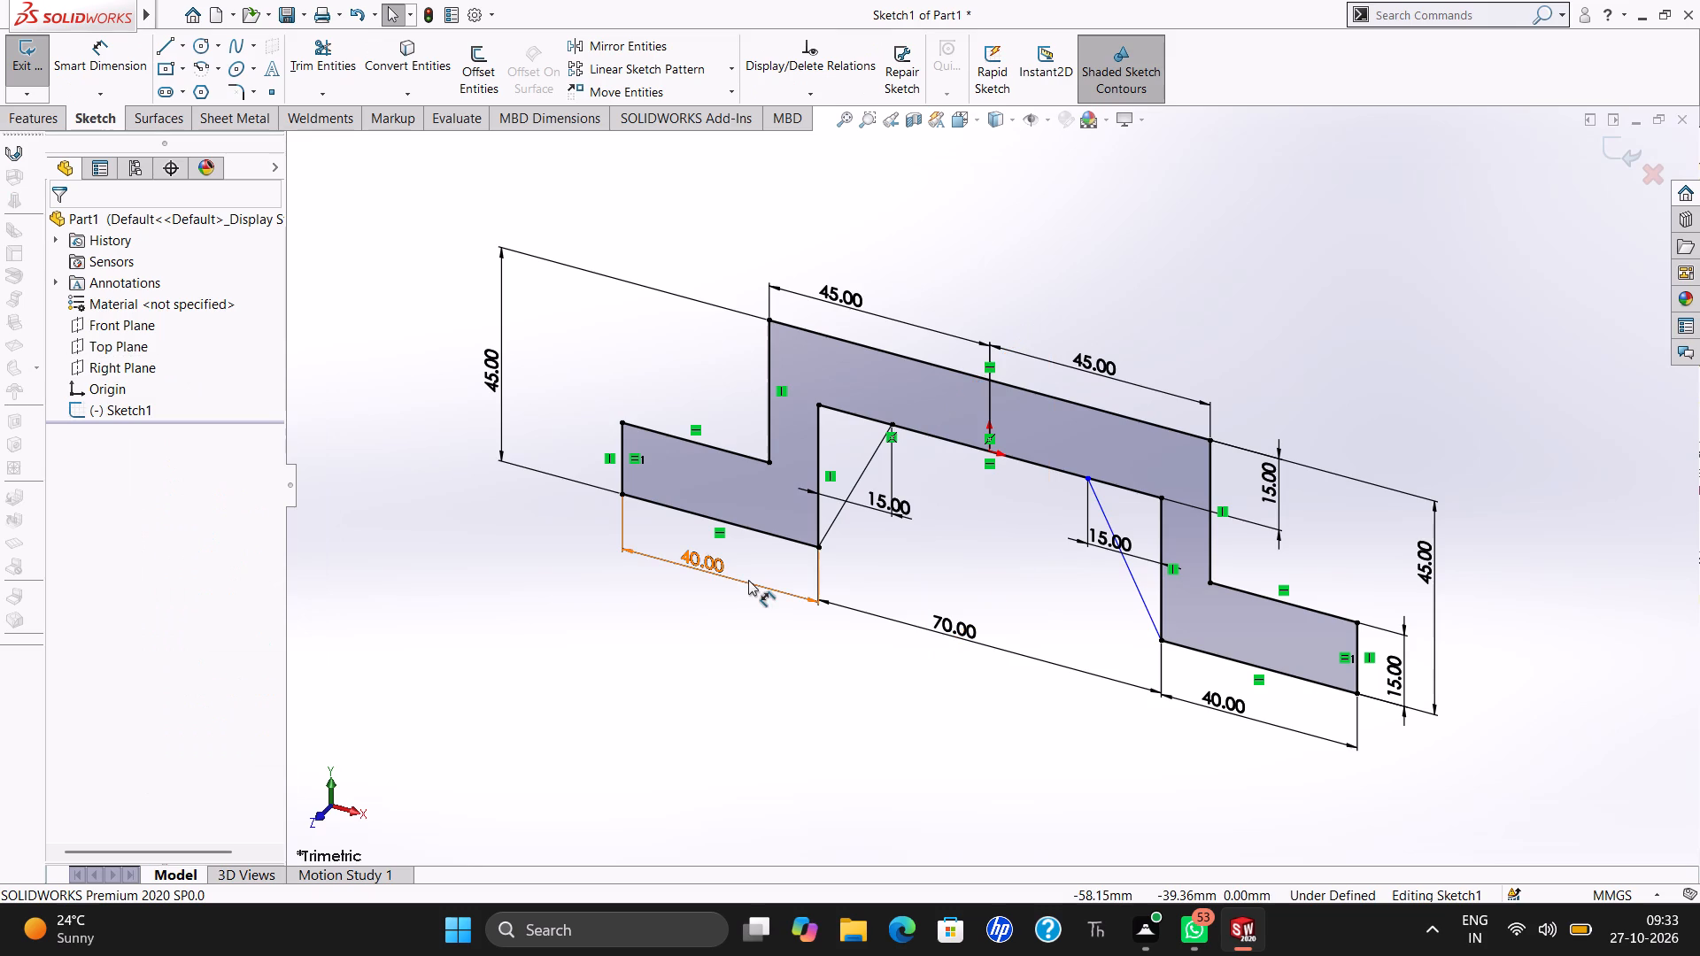
left_click(832, 520)
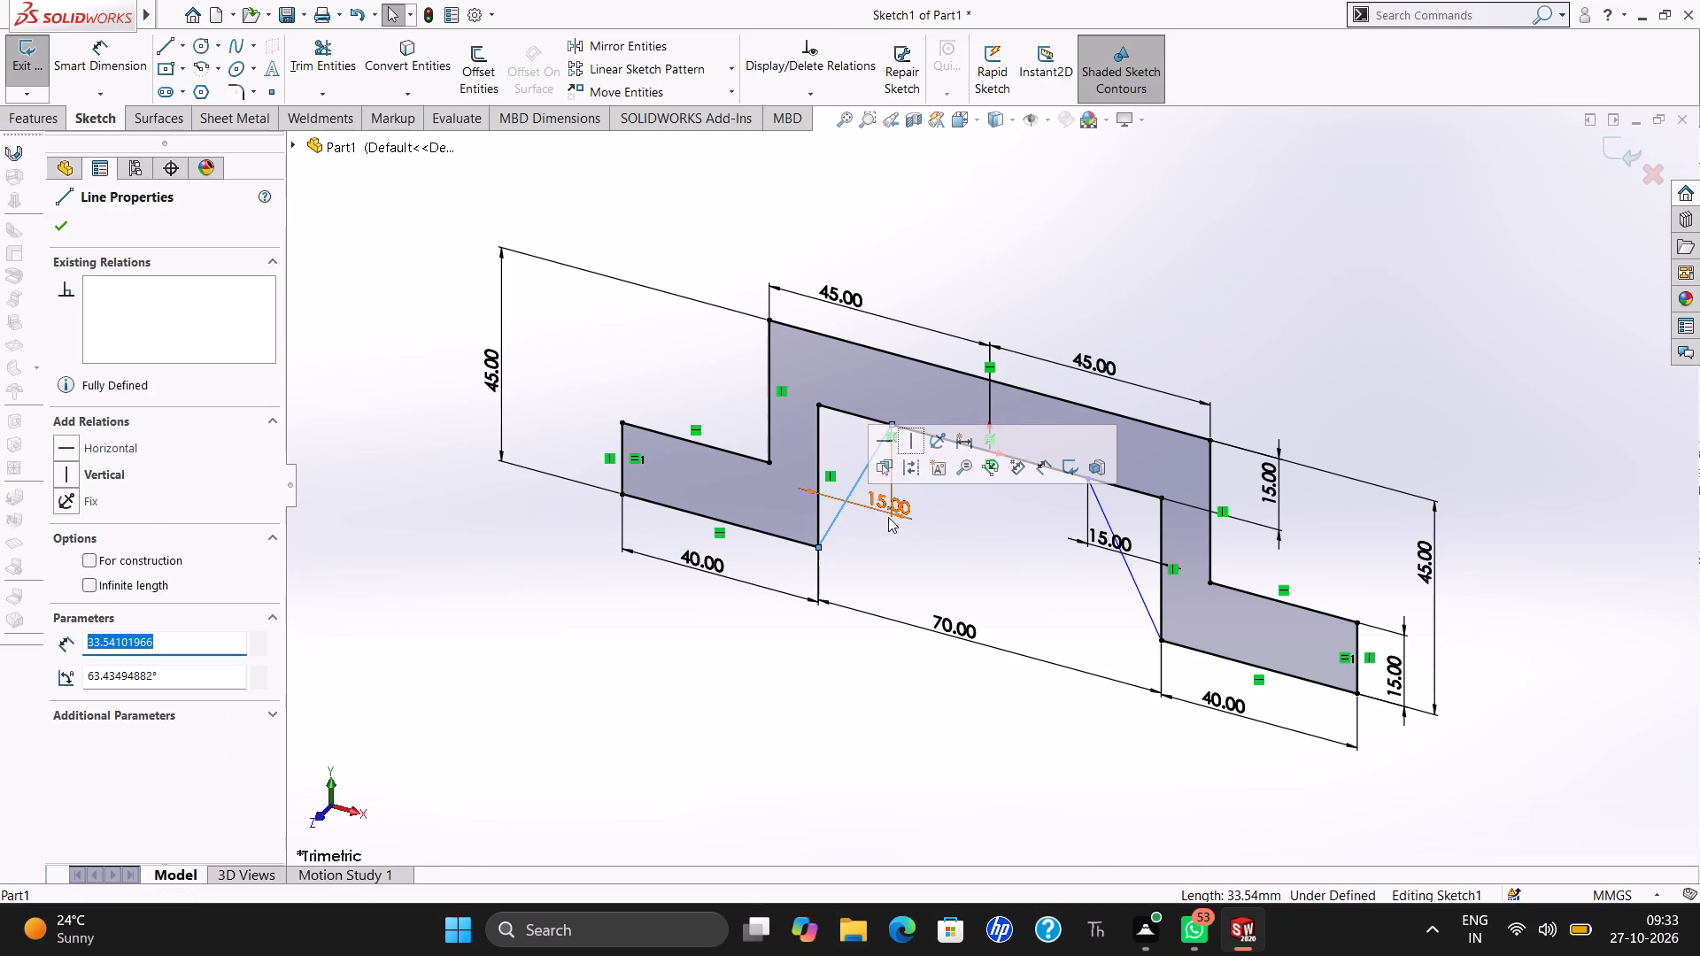
key("Escape")
key("Escape")
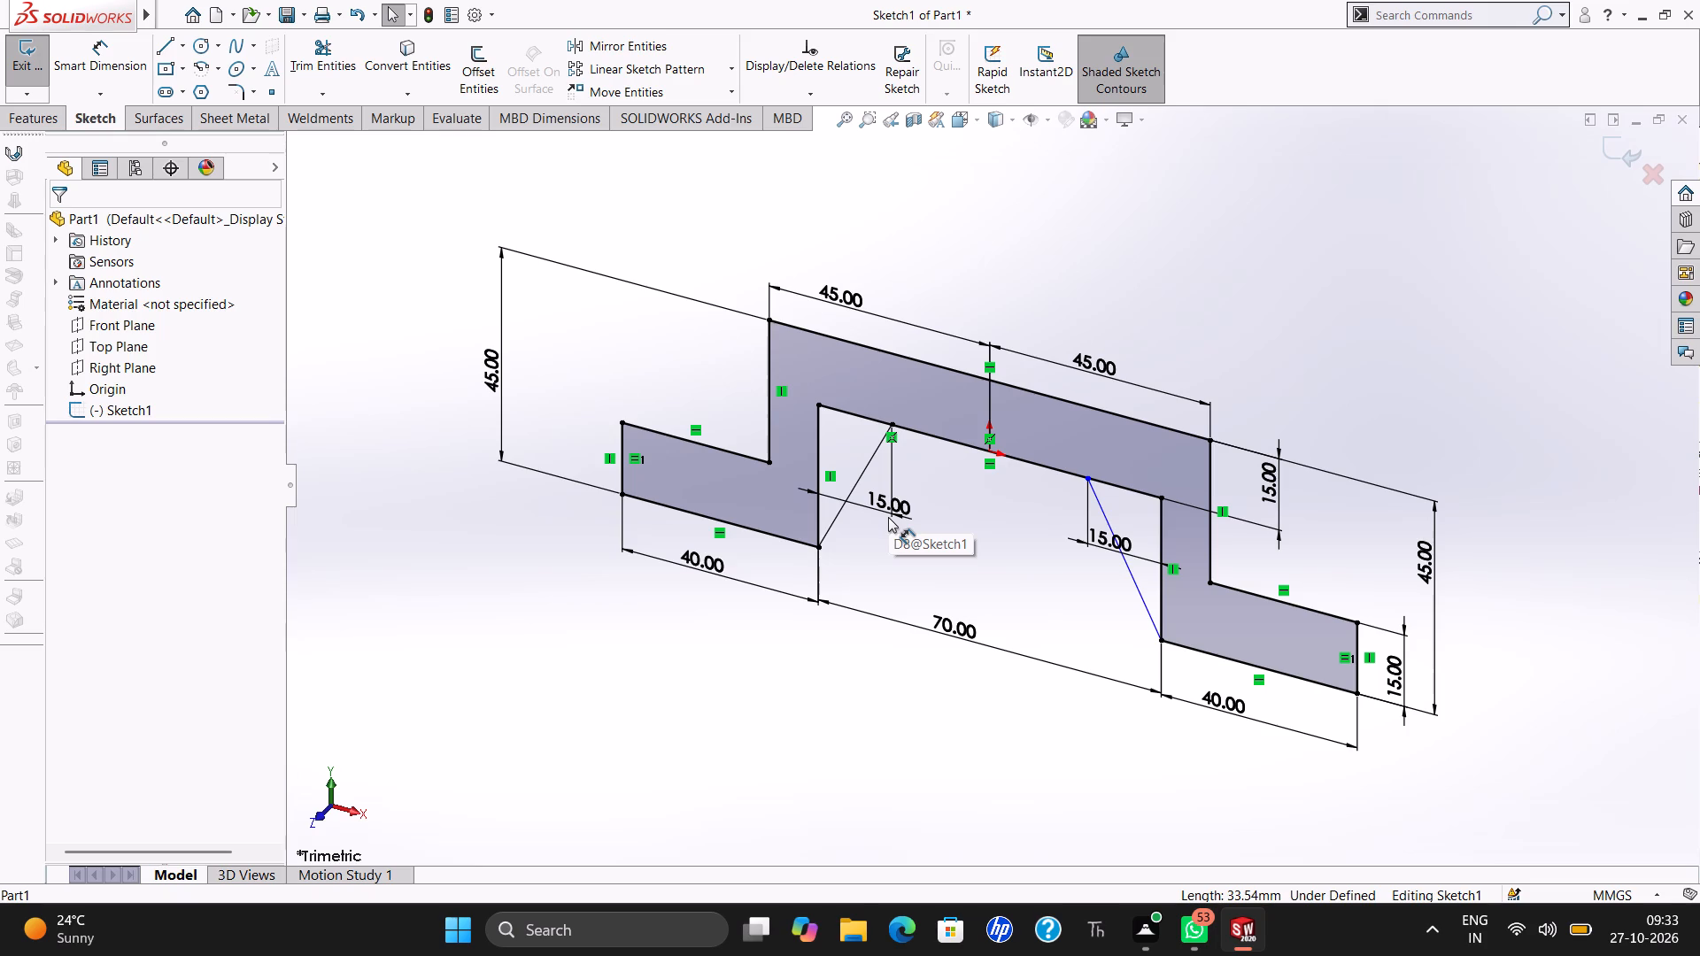
left_click(853, 490)
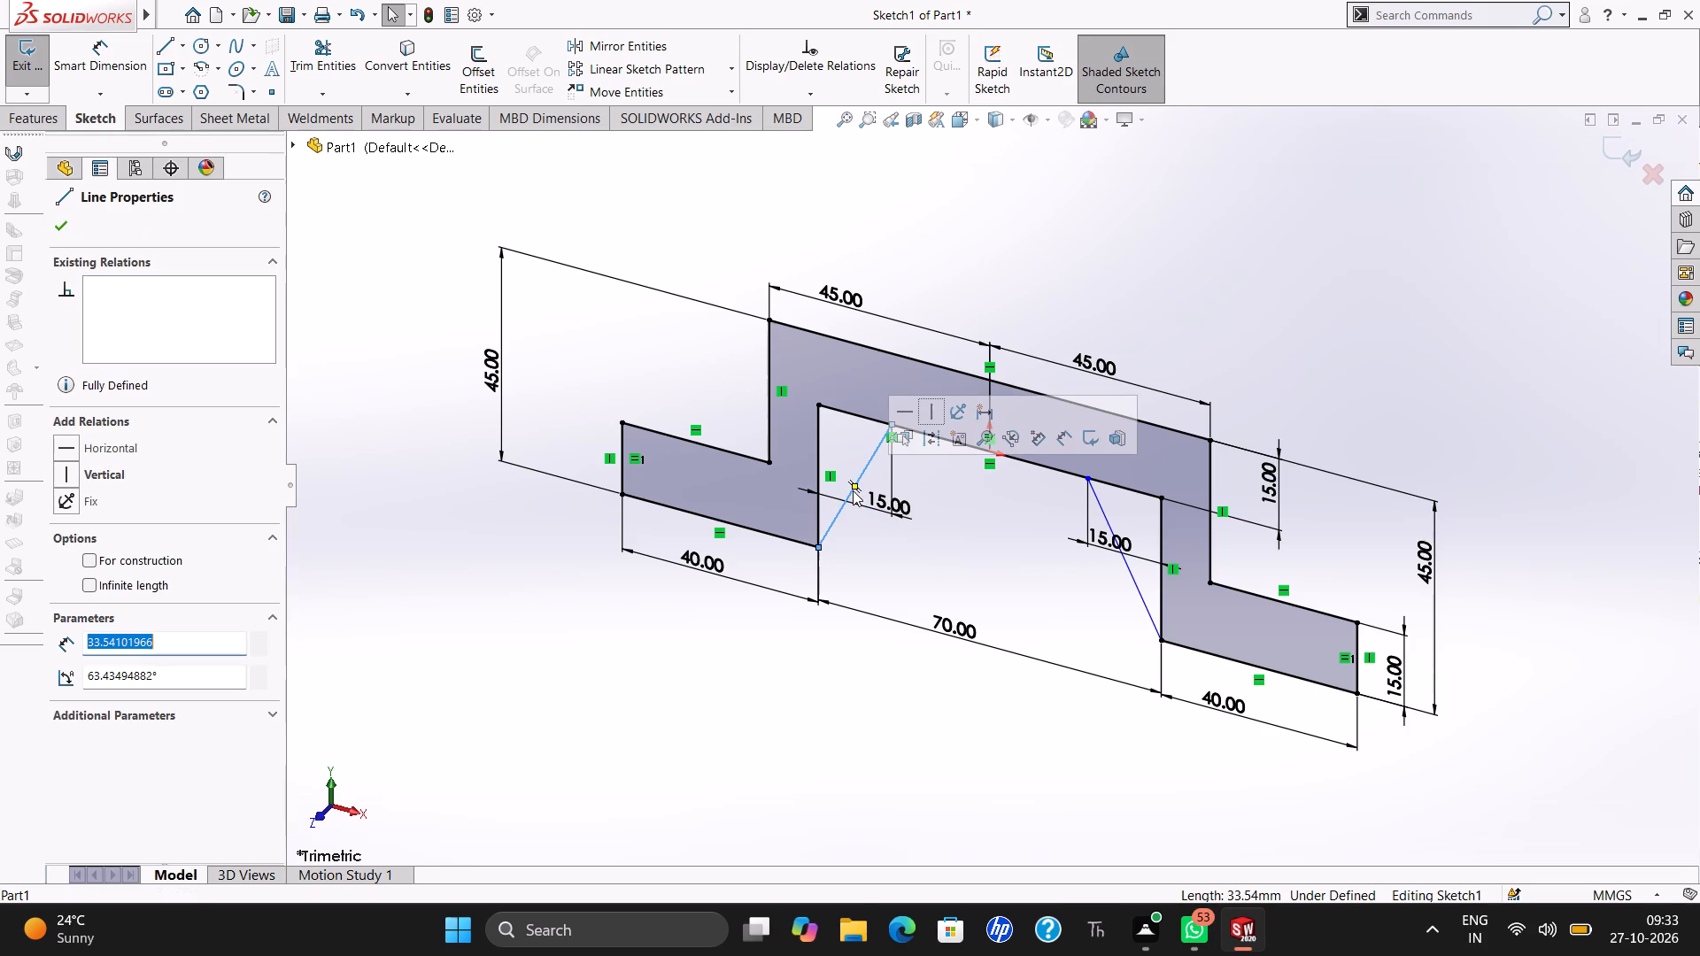
key("Delete")
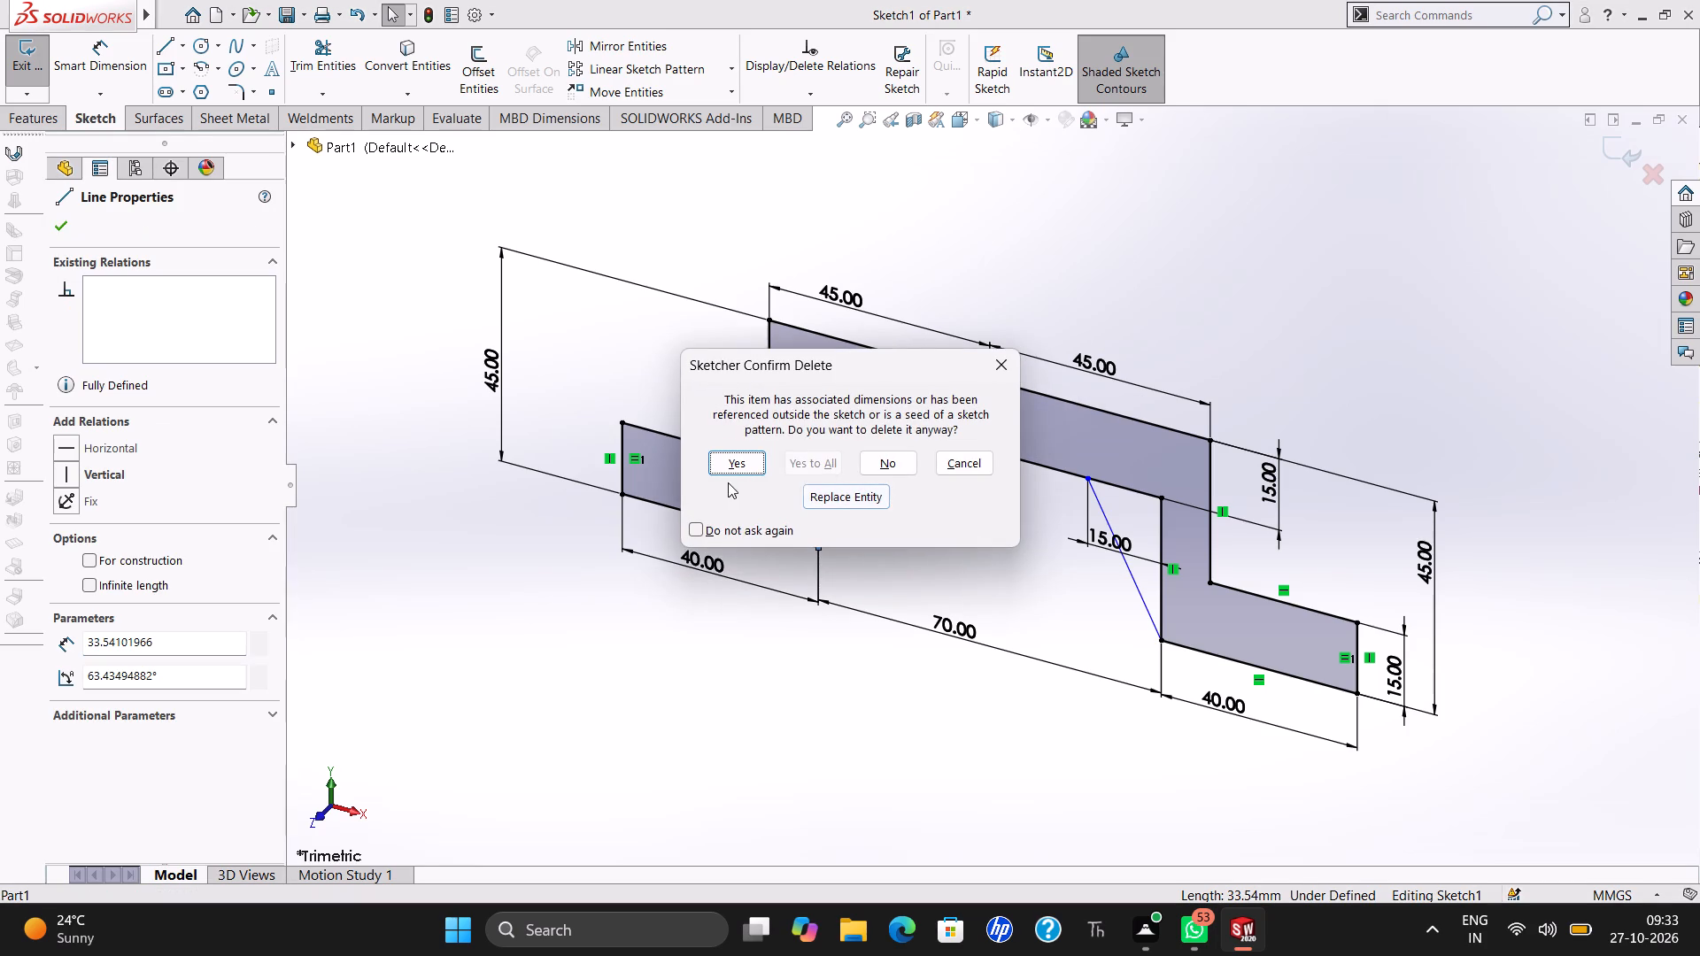
left_click(732, 459)
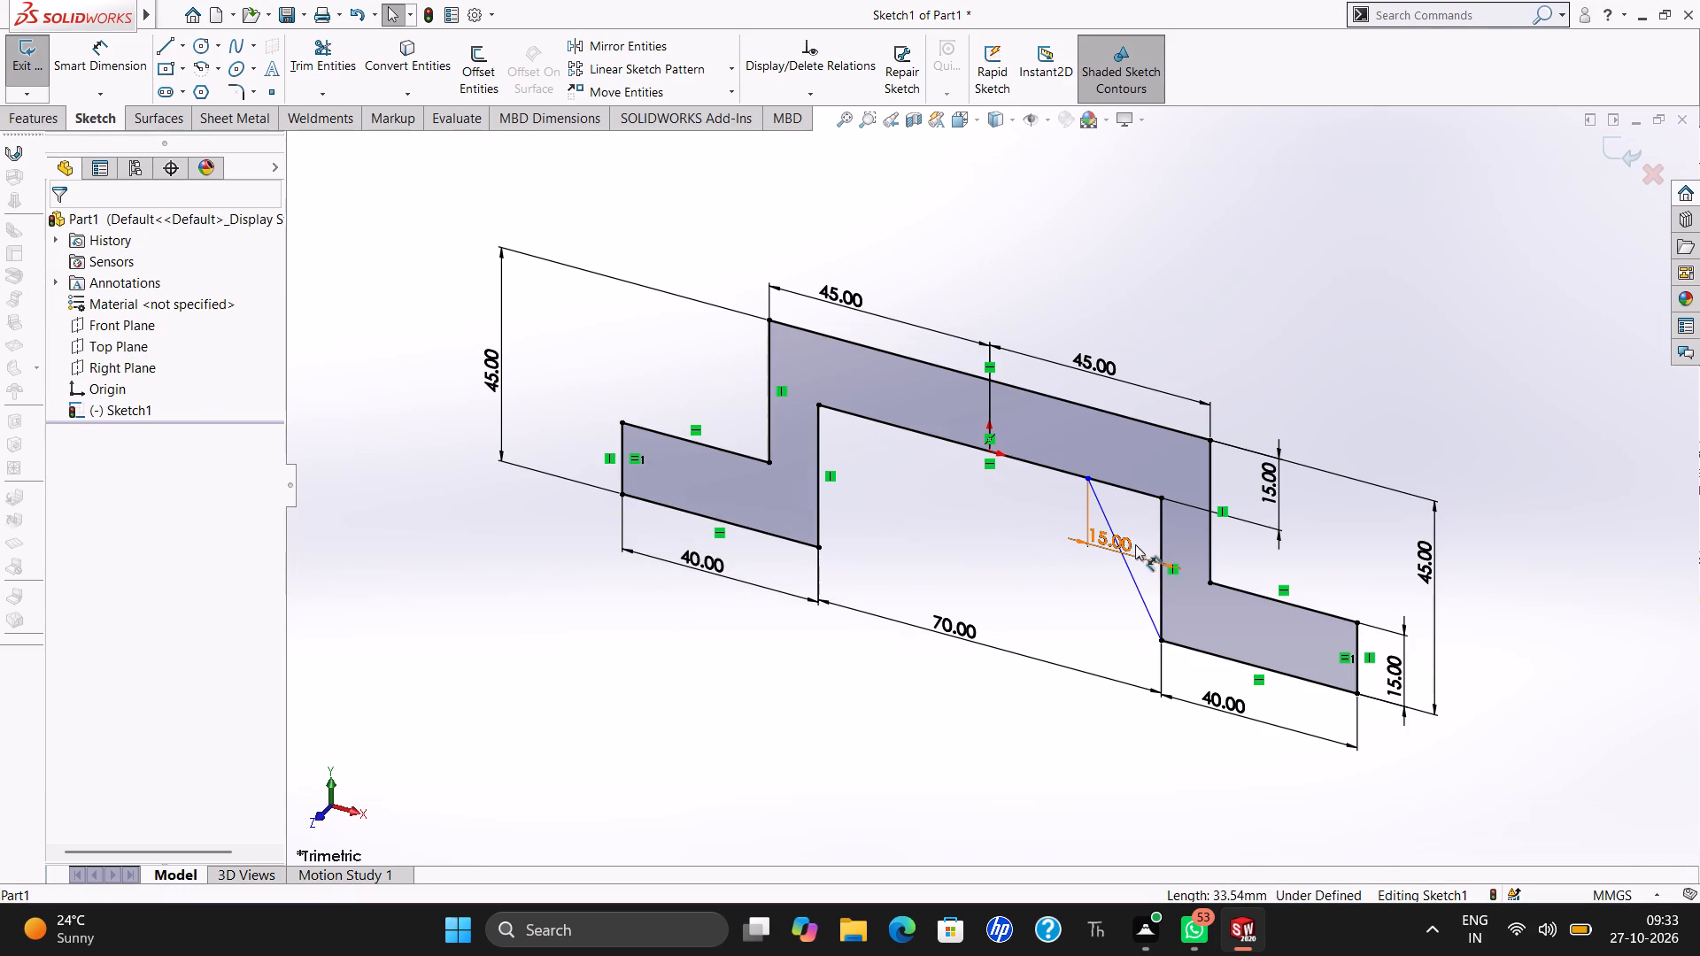
left_click(1107, 537)
key("Delete")
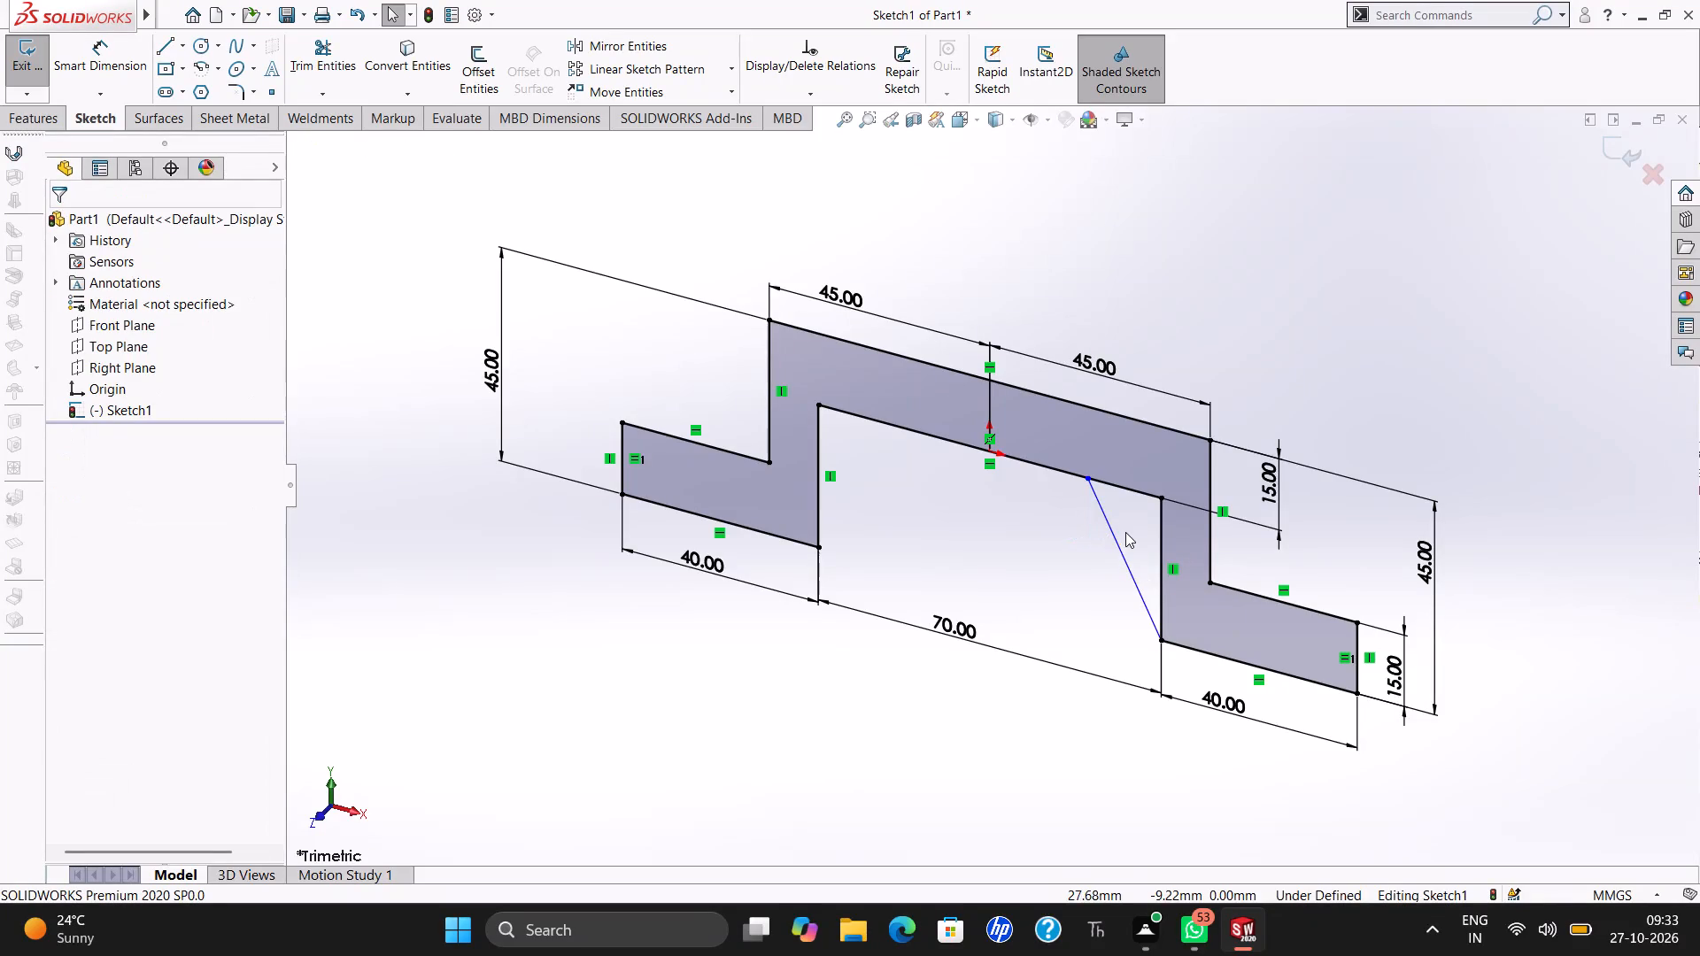
left_click(1113, 535)
key("Delete")
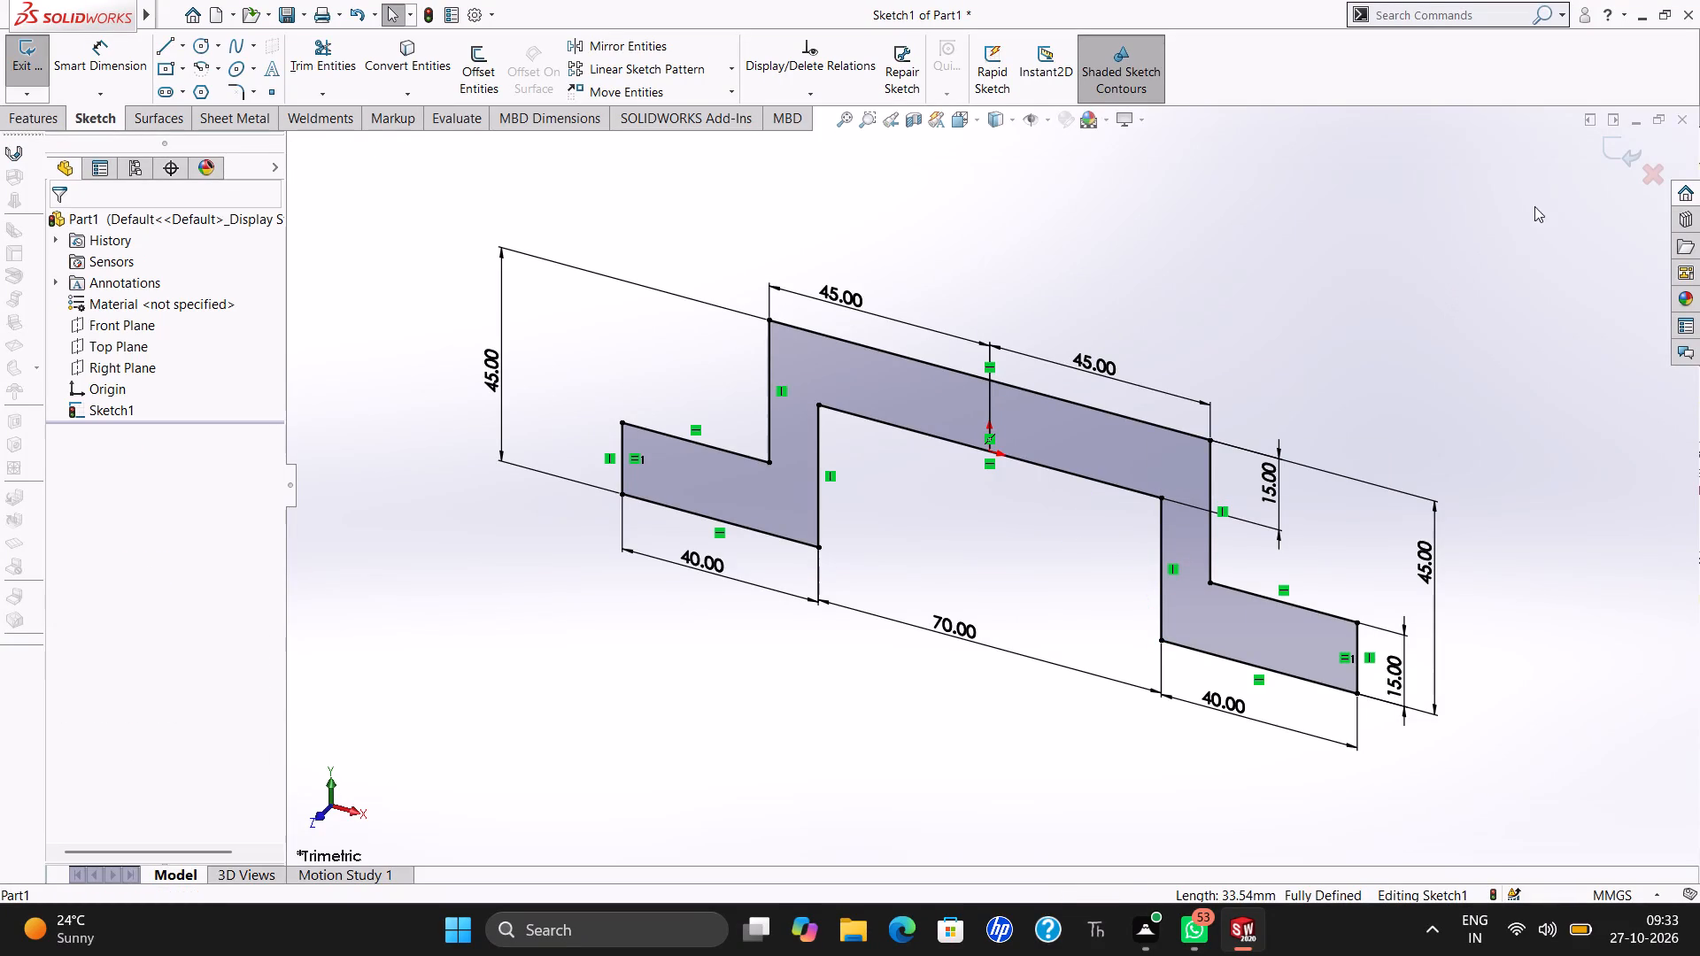
left_click(1605, 152)
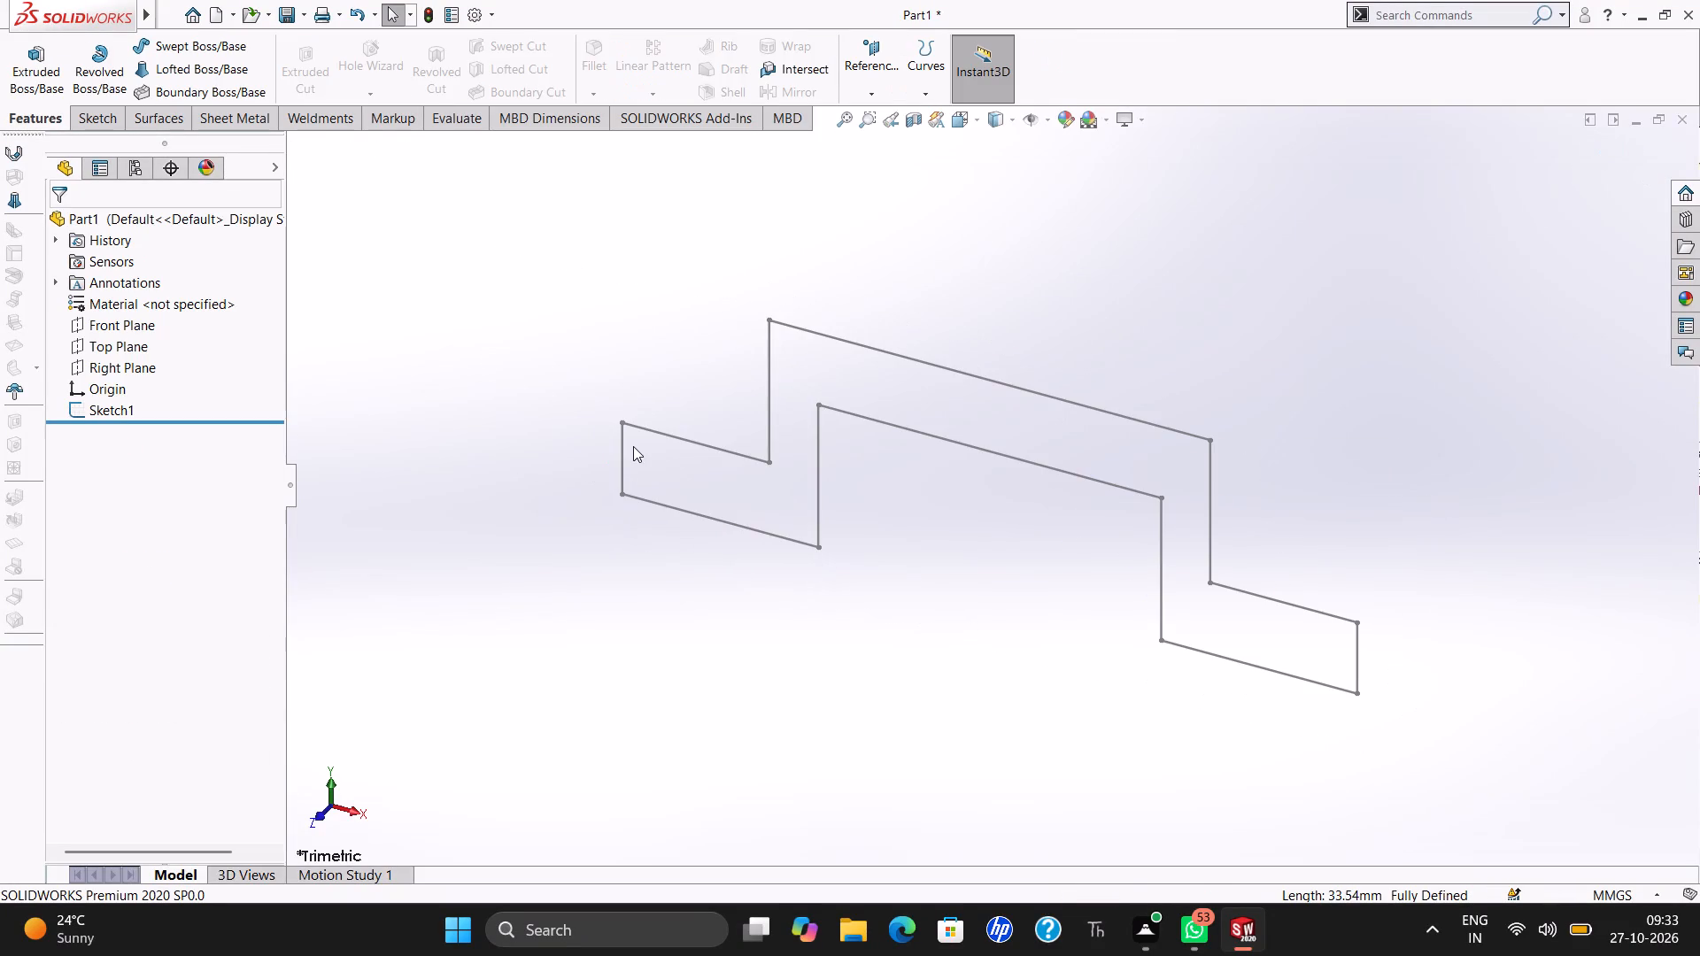
Extrude the hat-shaped profile sketch as a boss, 60 mm deep with the Mid Plane end condition.
left_click(32, 92)
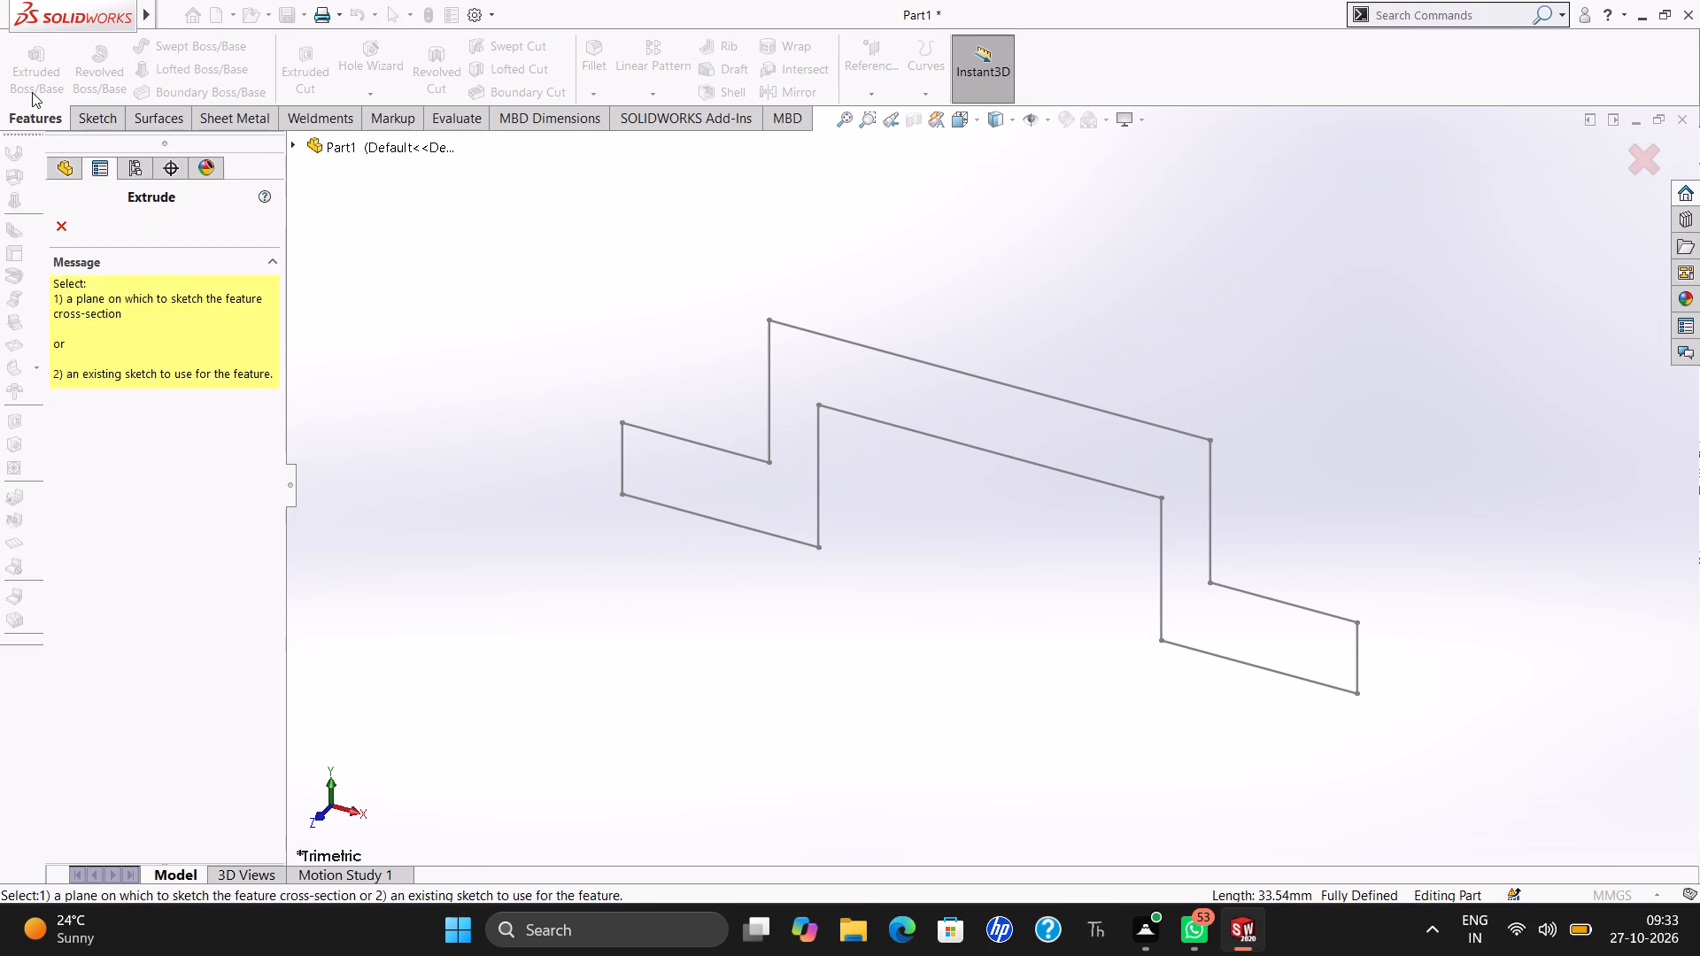
left_click(313, 147)
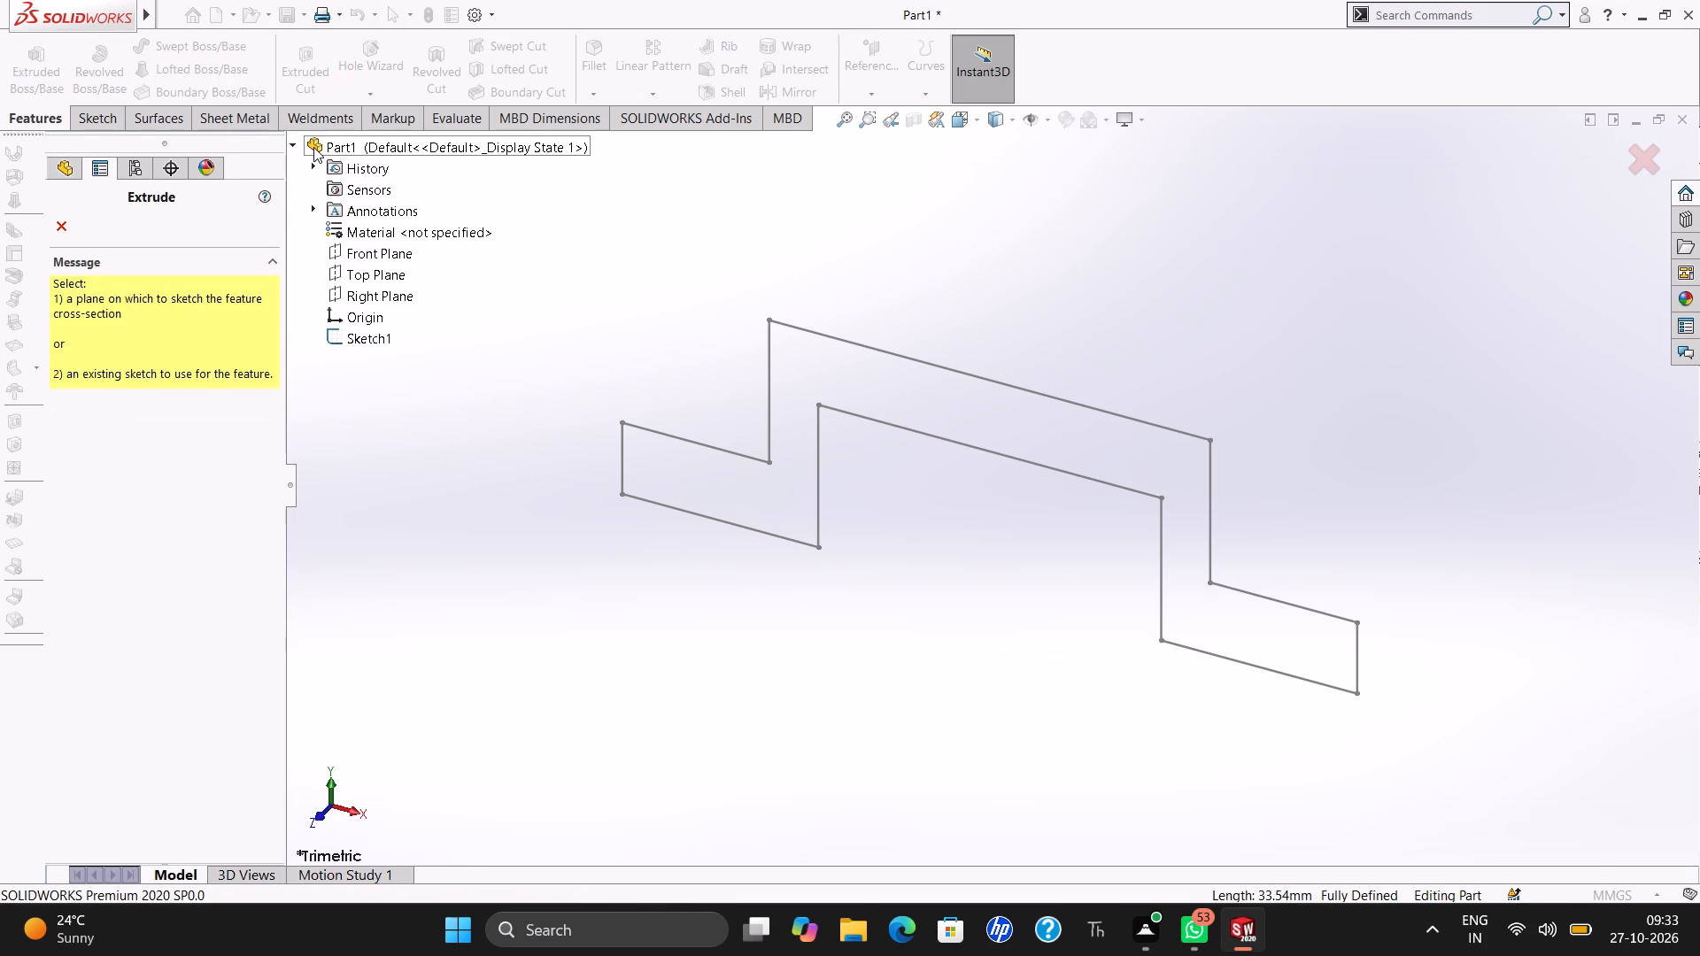
left_click(347, 338)
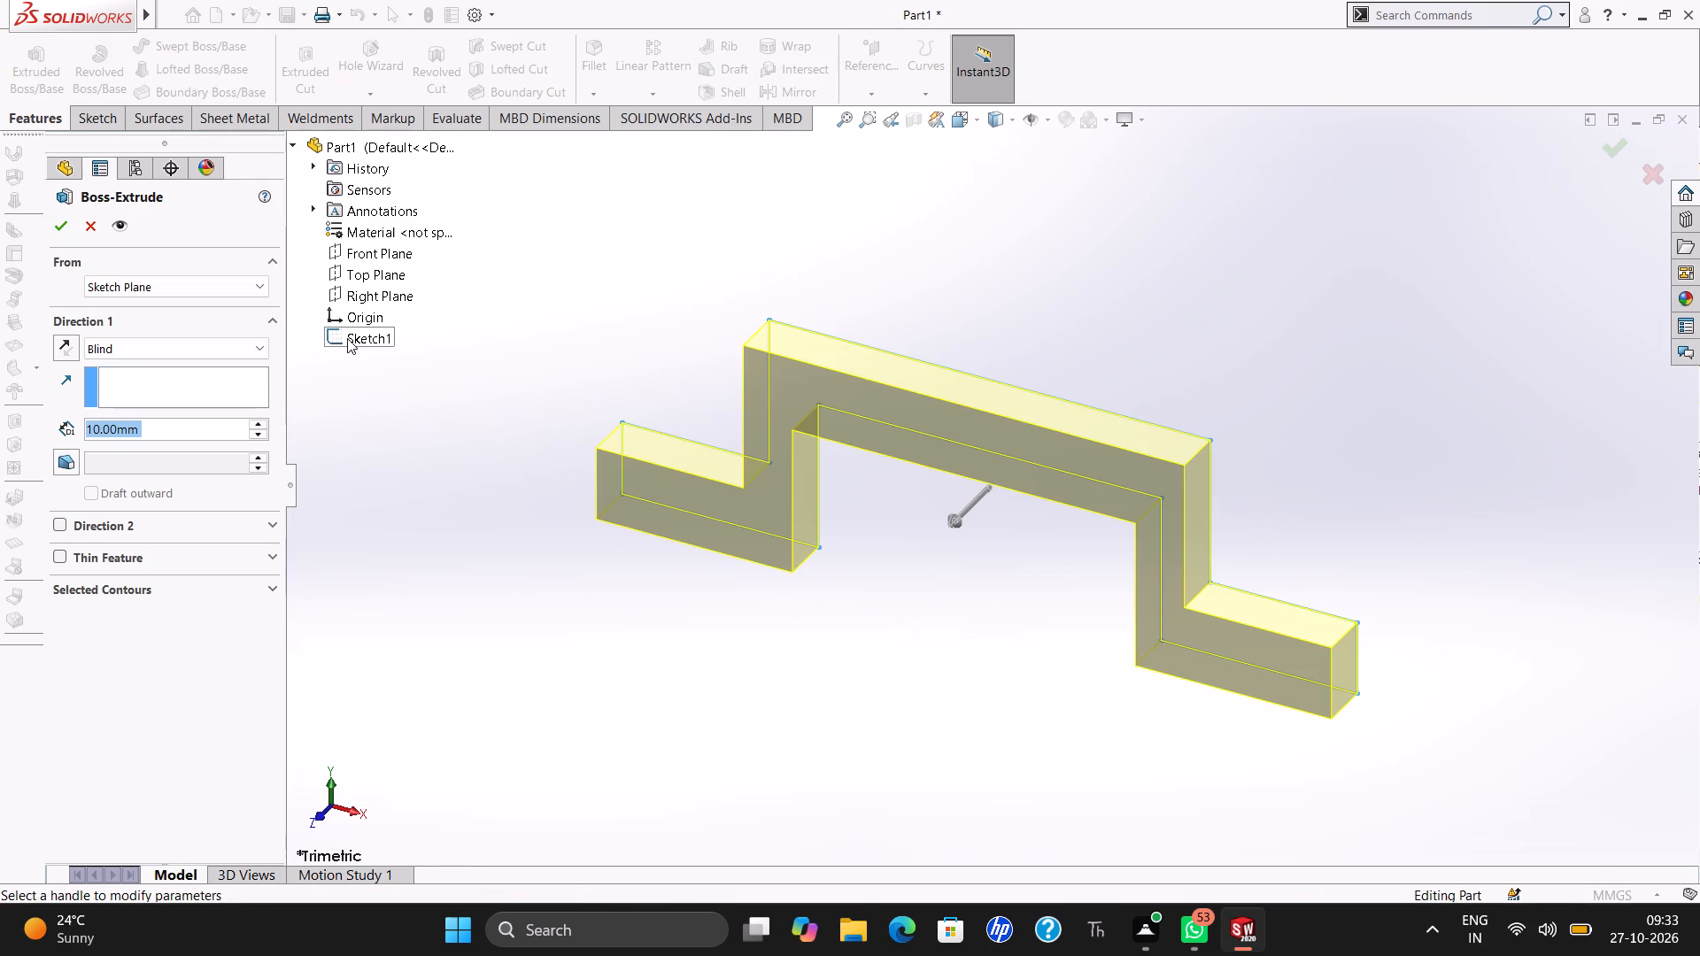
left_click(176, 339)
left_click(120, 445)
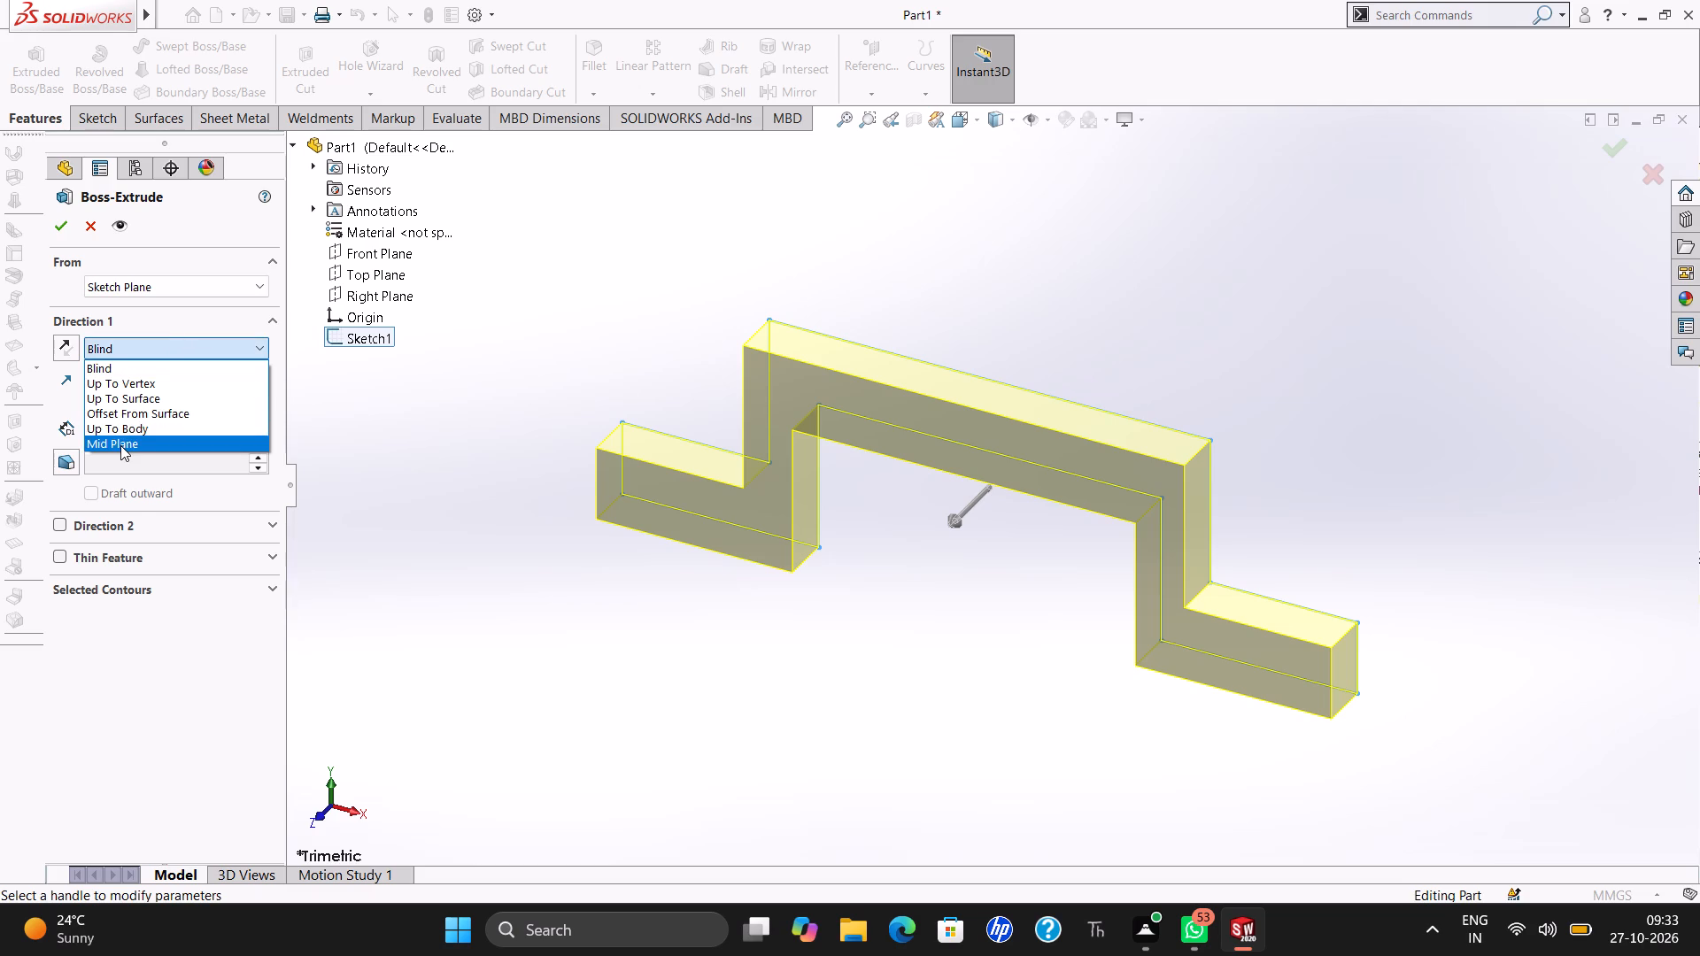
type("60")
key("Return")
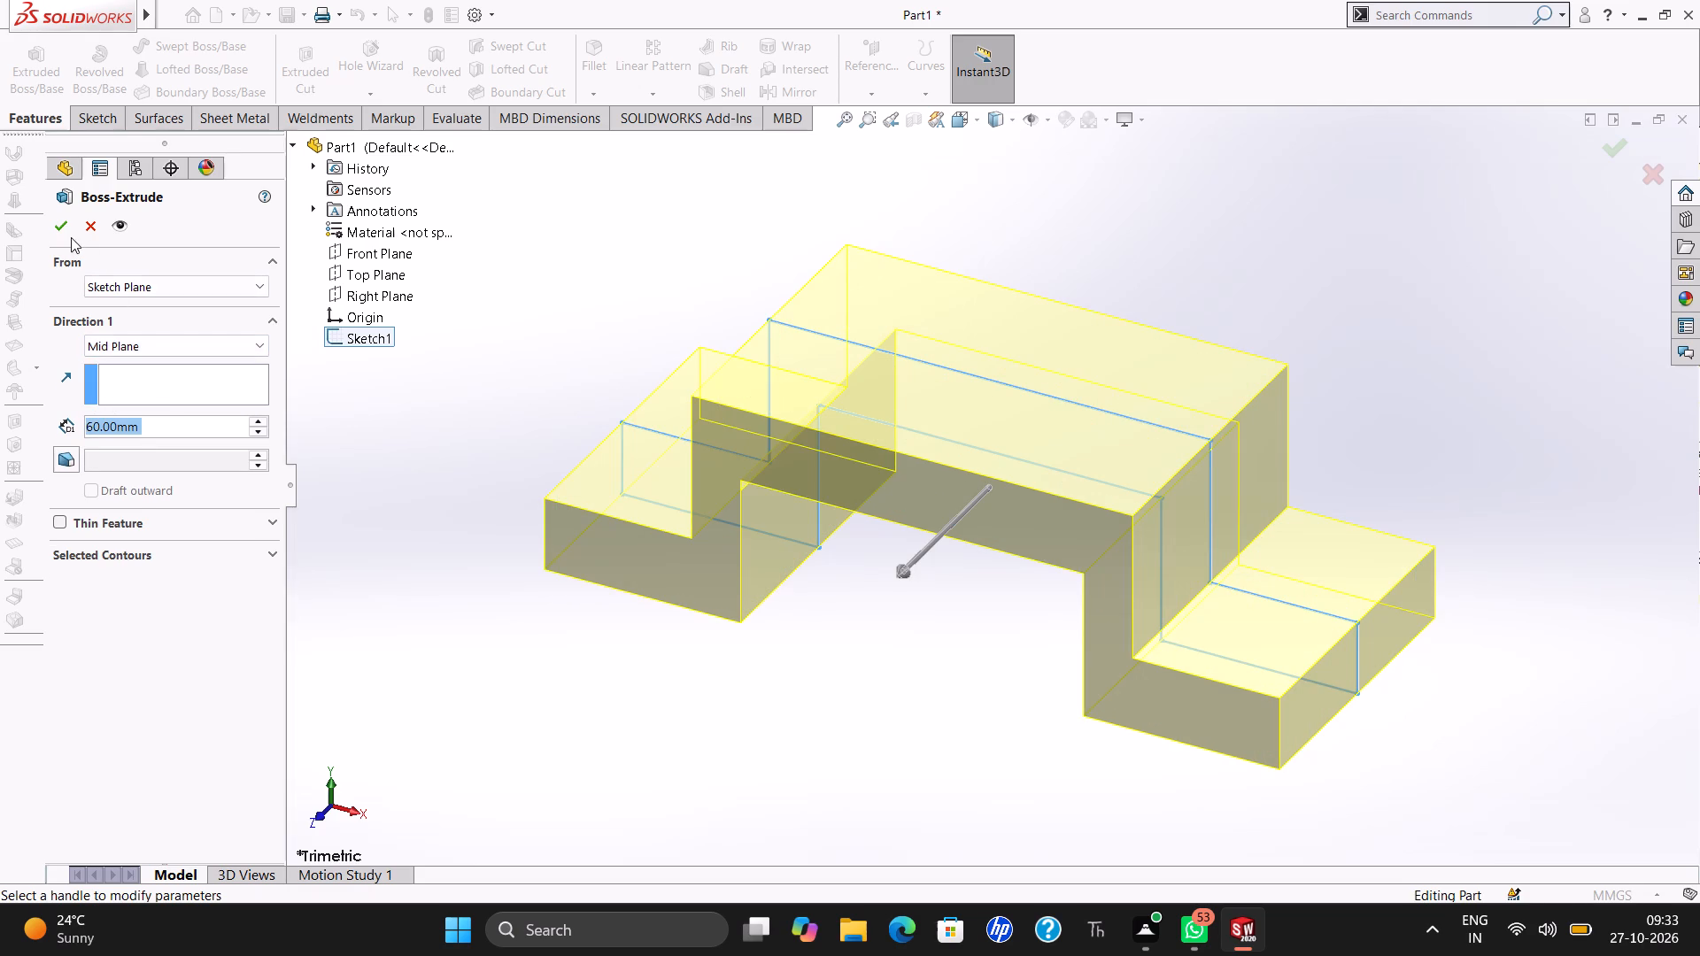
left_click(63, 227)
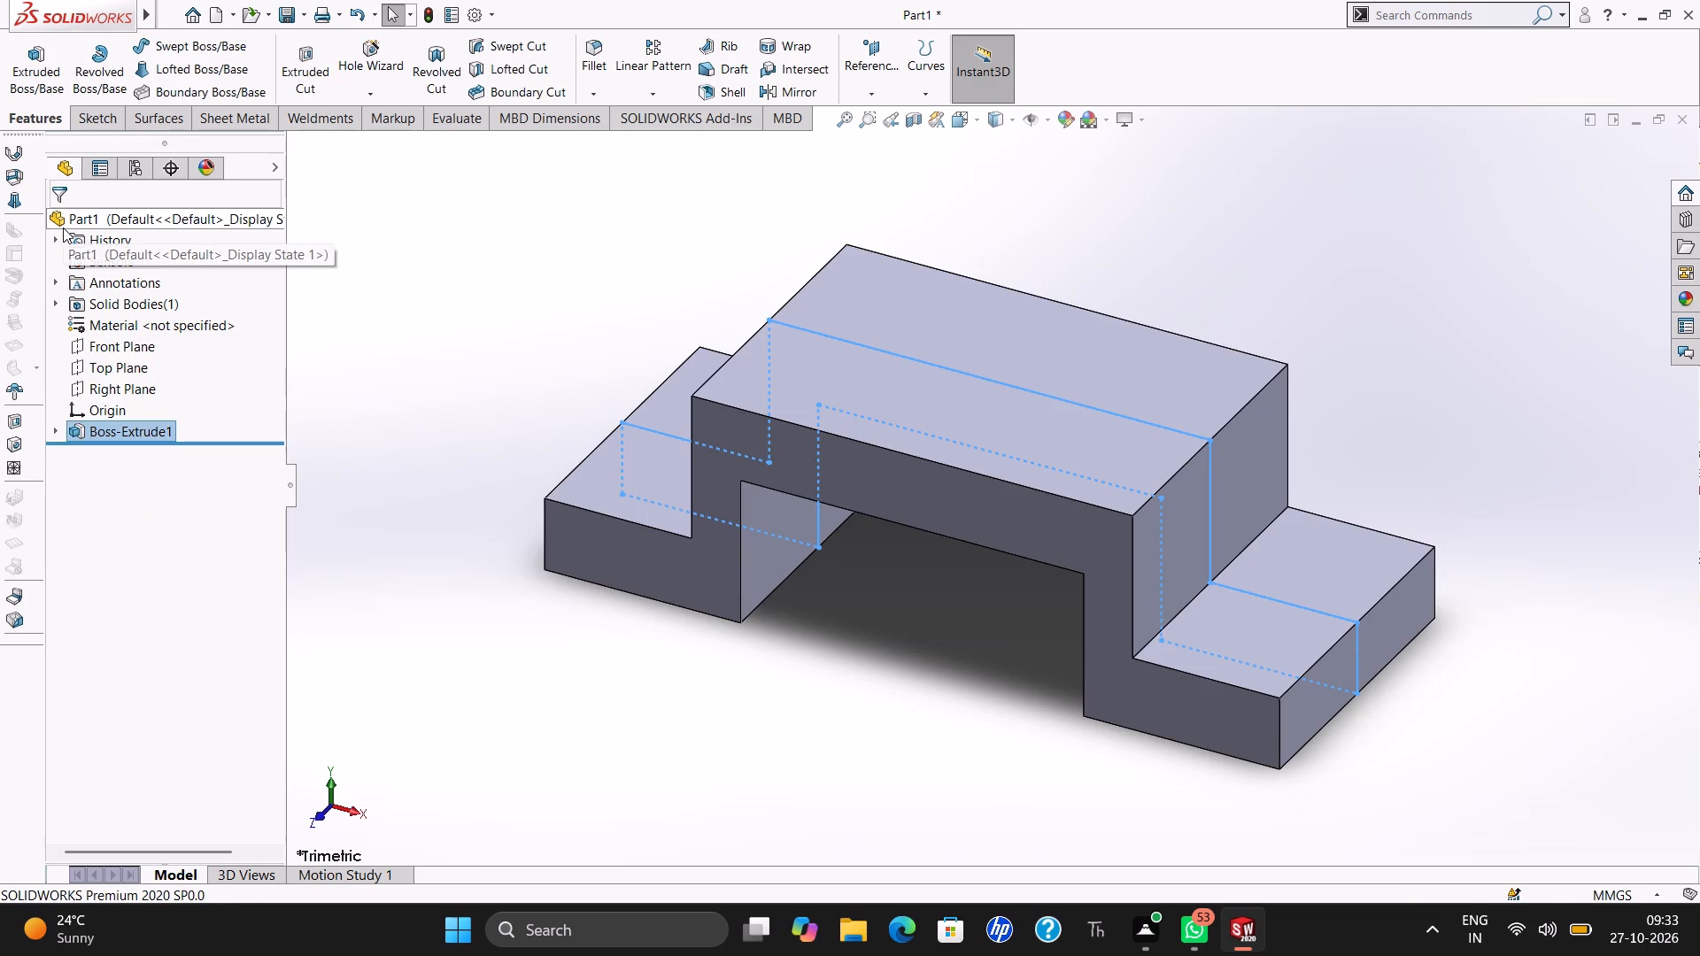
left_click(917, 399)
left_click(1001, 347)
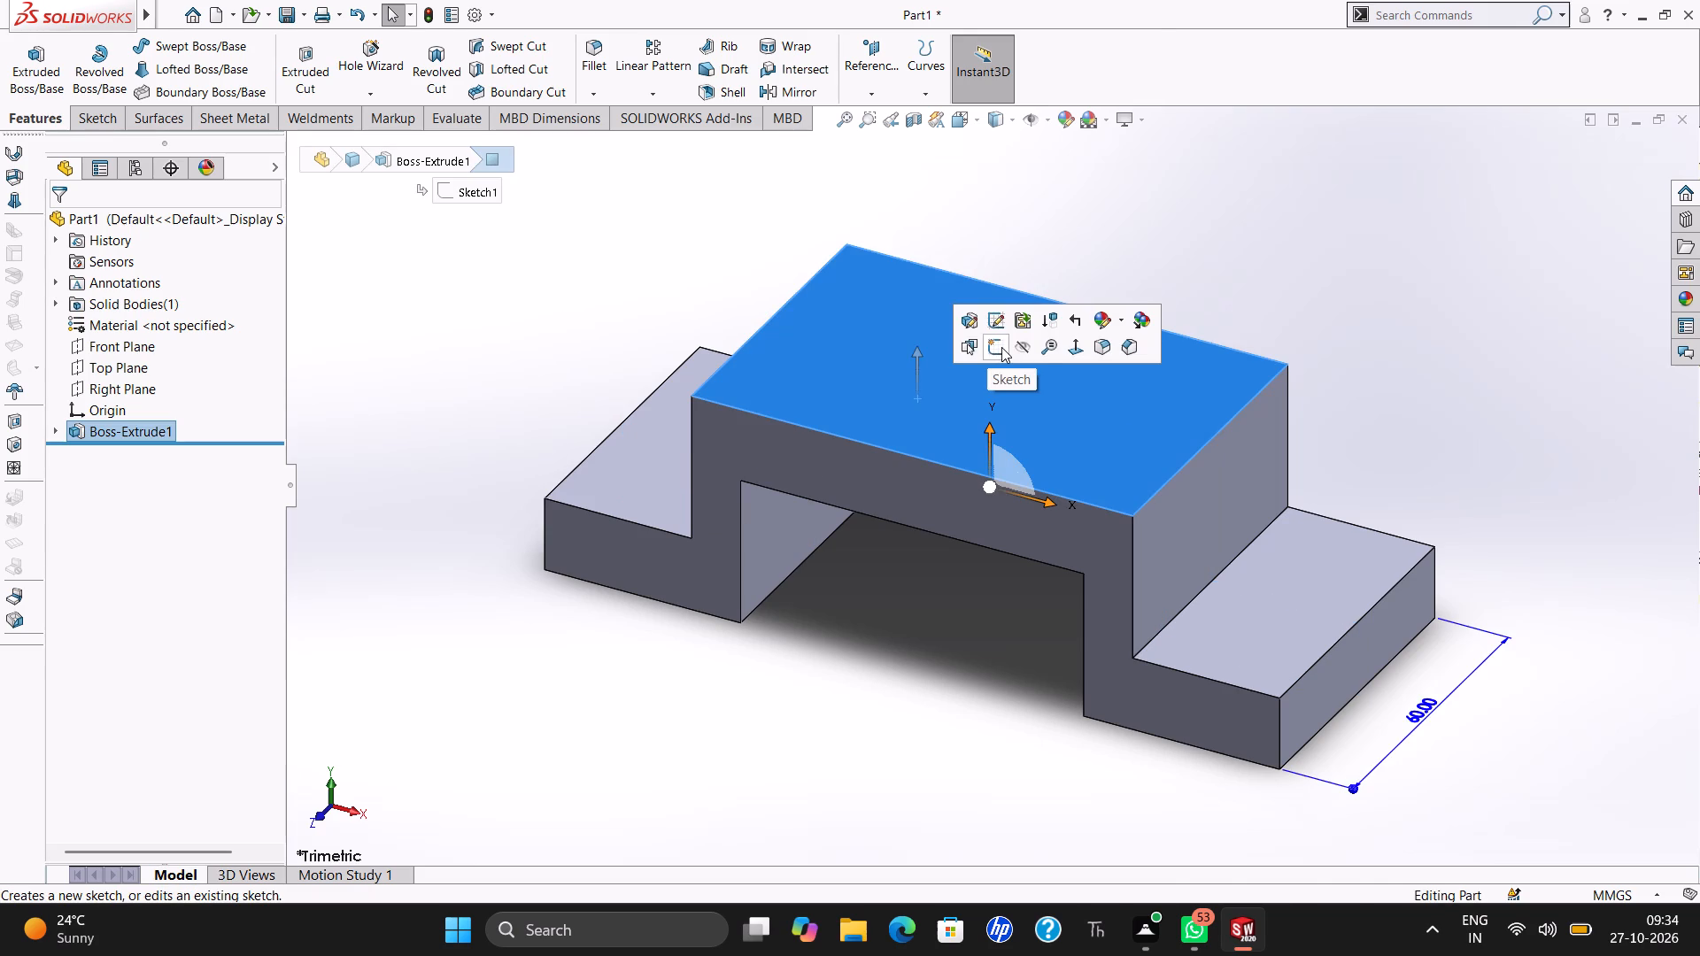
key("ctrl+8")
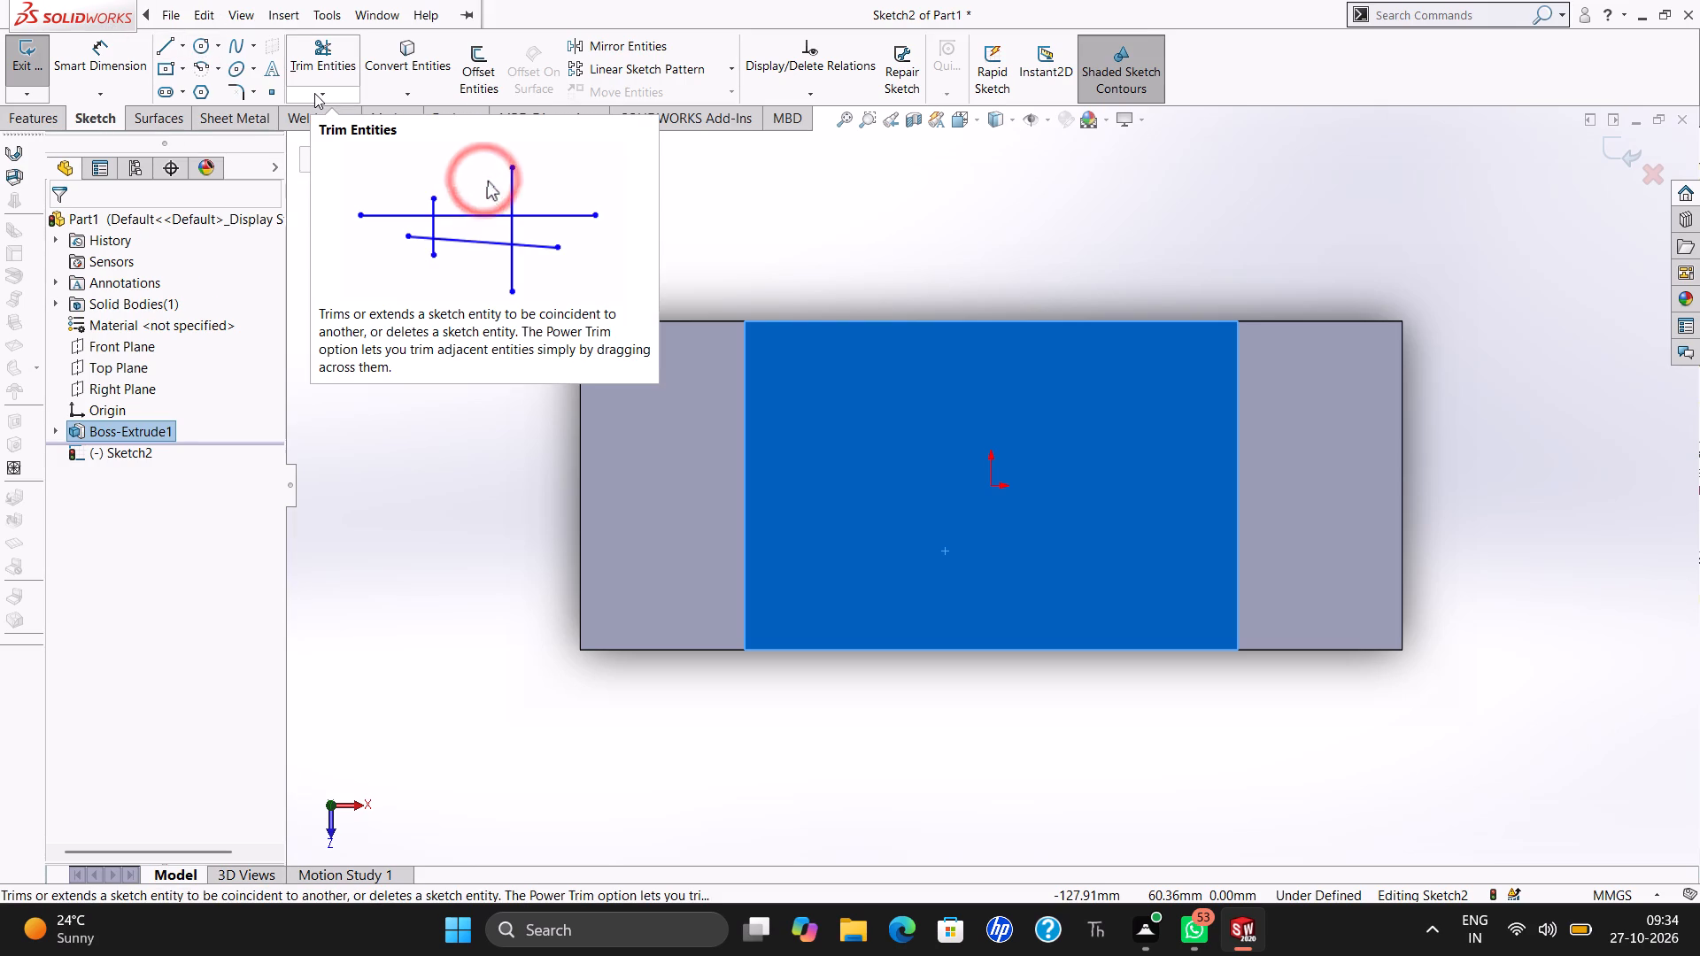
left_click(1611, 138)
Sketch two vertically aligned circles on the left flange's top face, with radii of about 6.5 mm (upper) and 6.2 mm (lower).
left_click(685, 488)
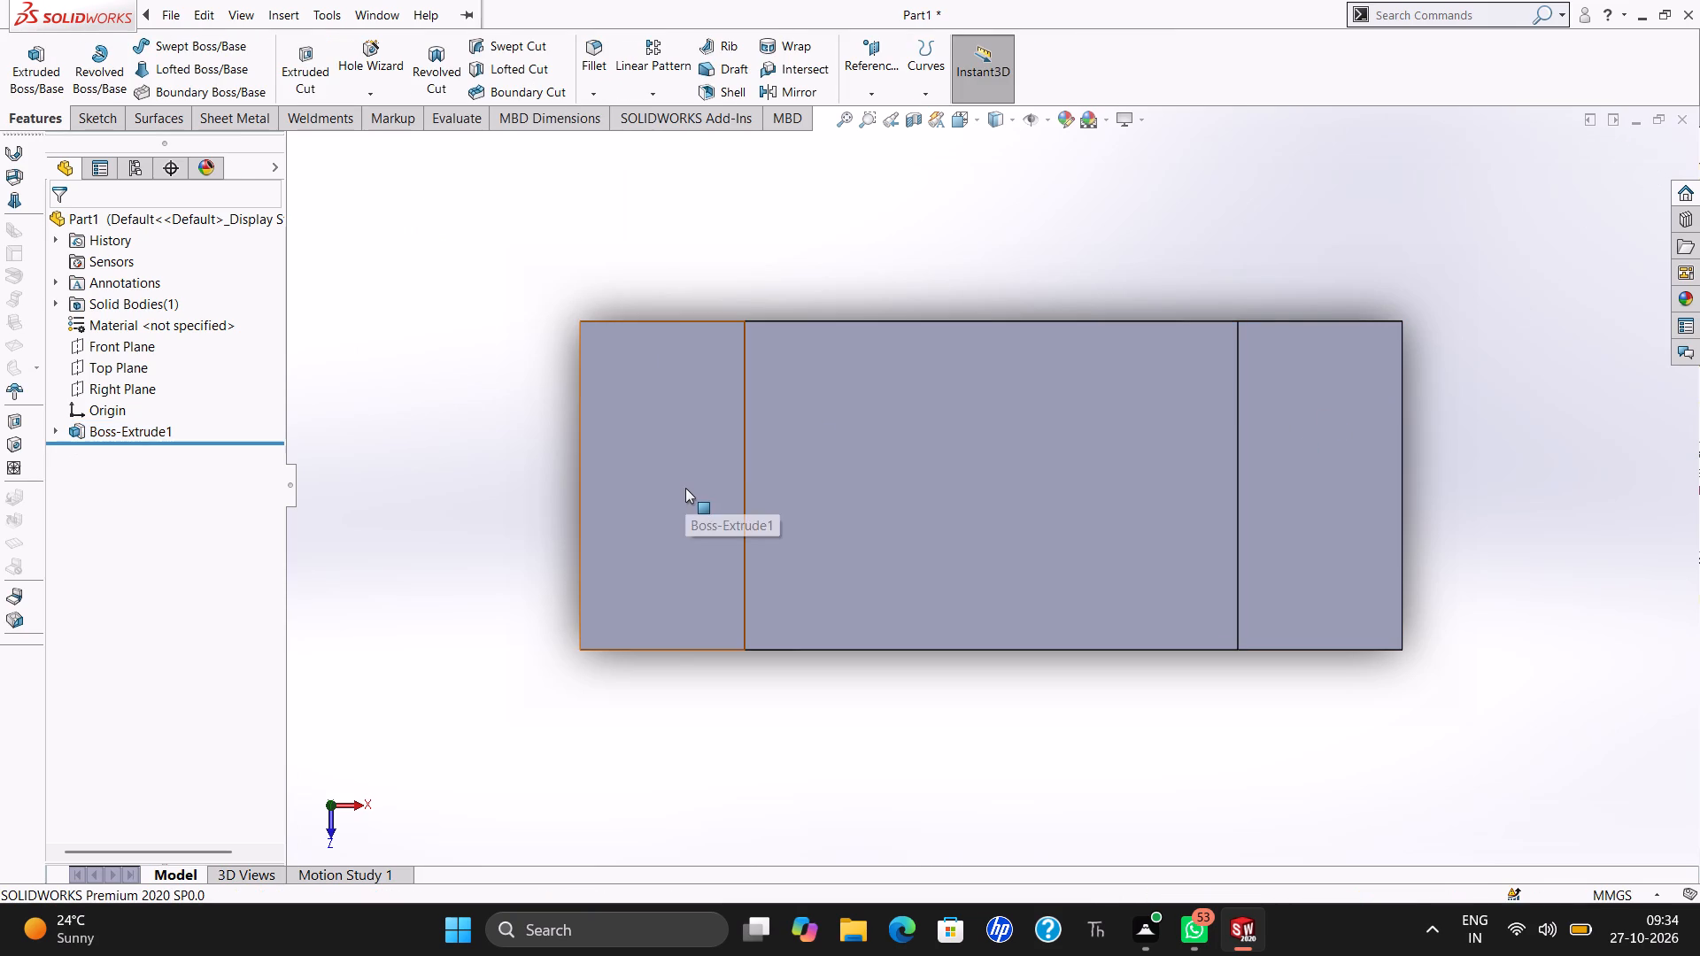
left_click(771, 444)
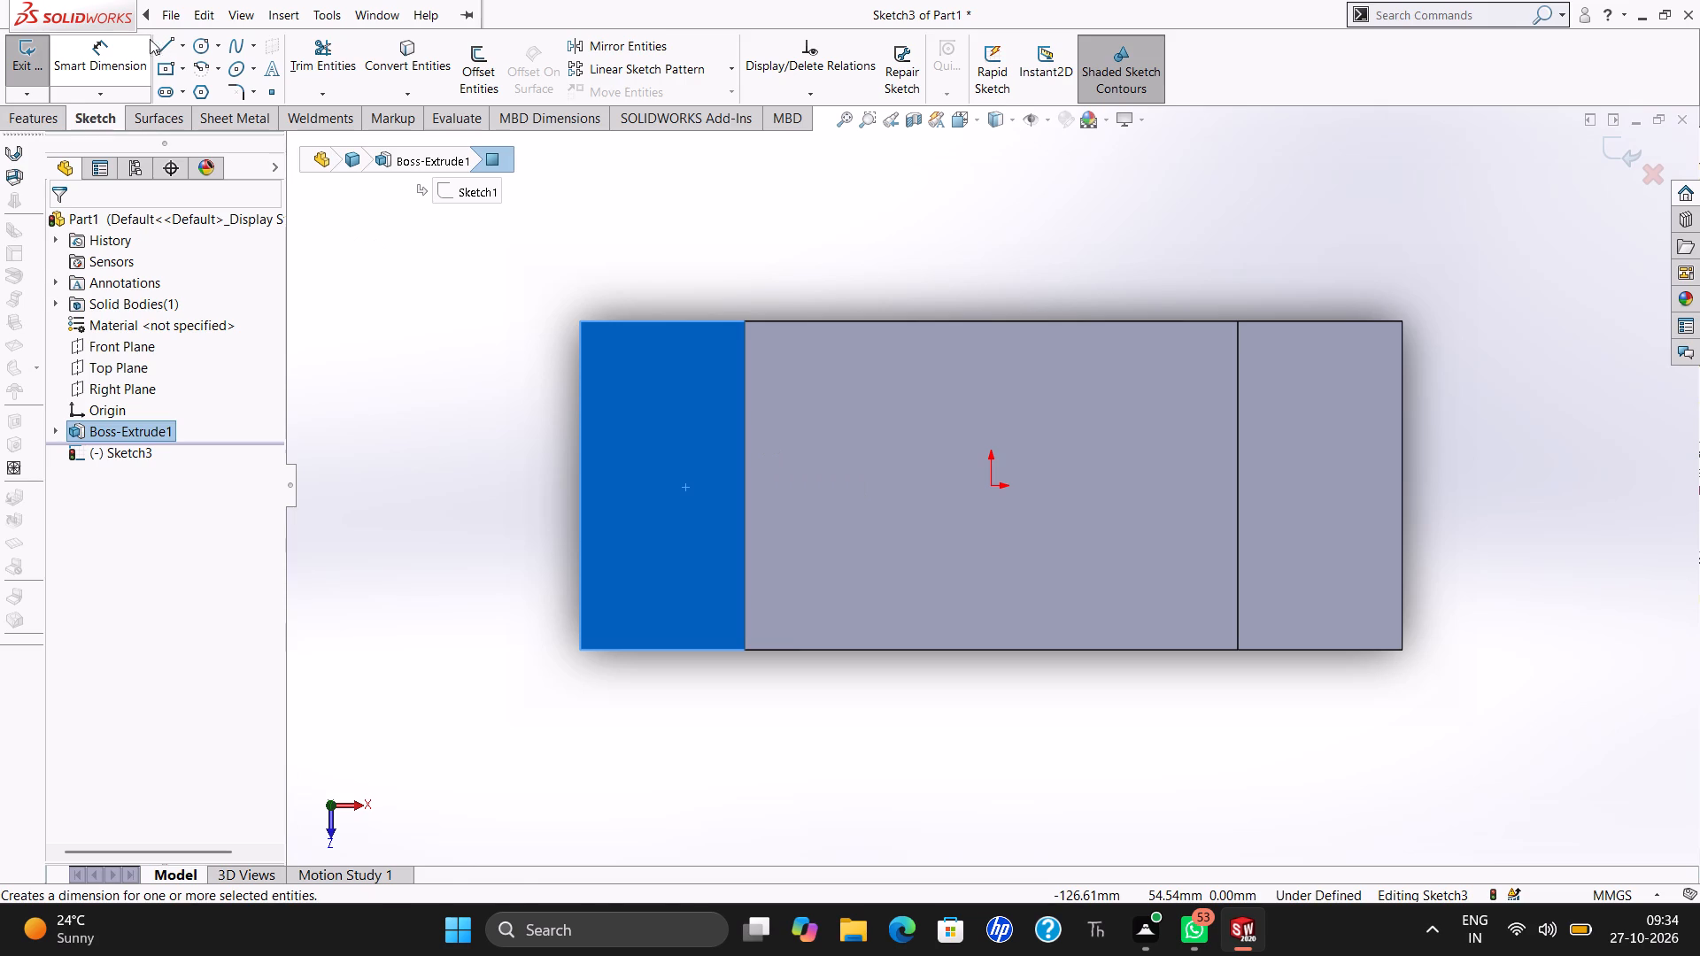
left_click(196, 46)
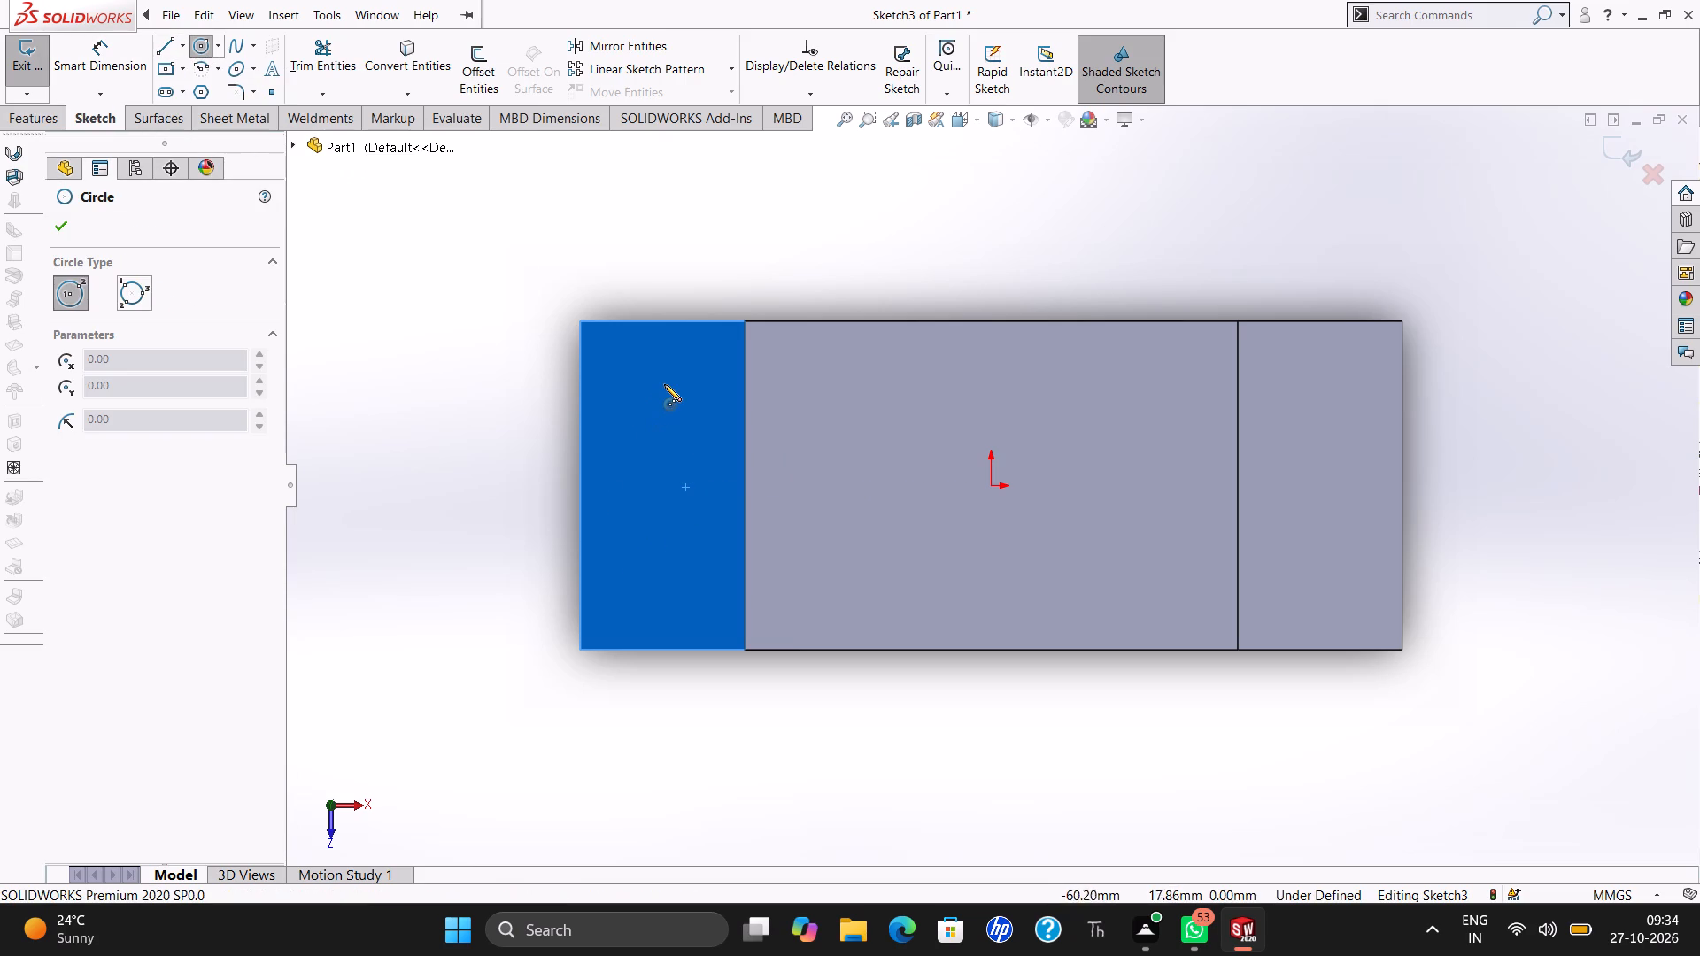
left_click(660, 382)
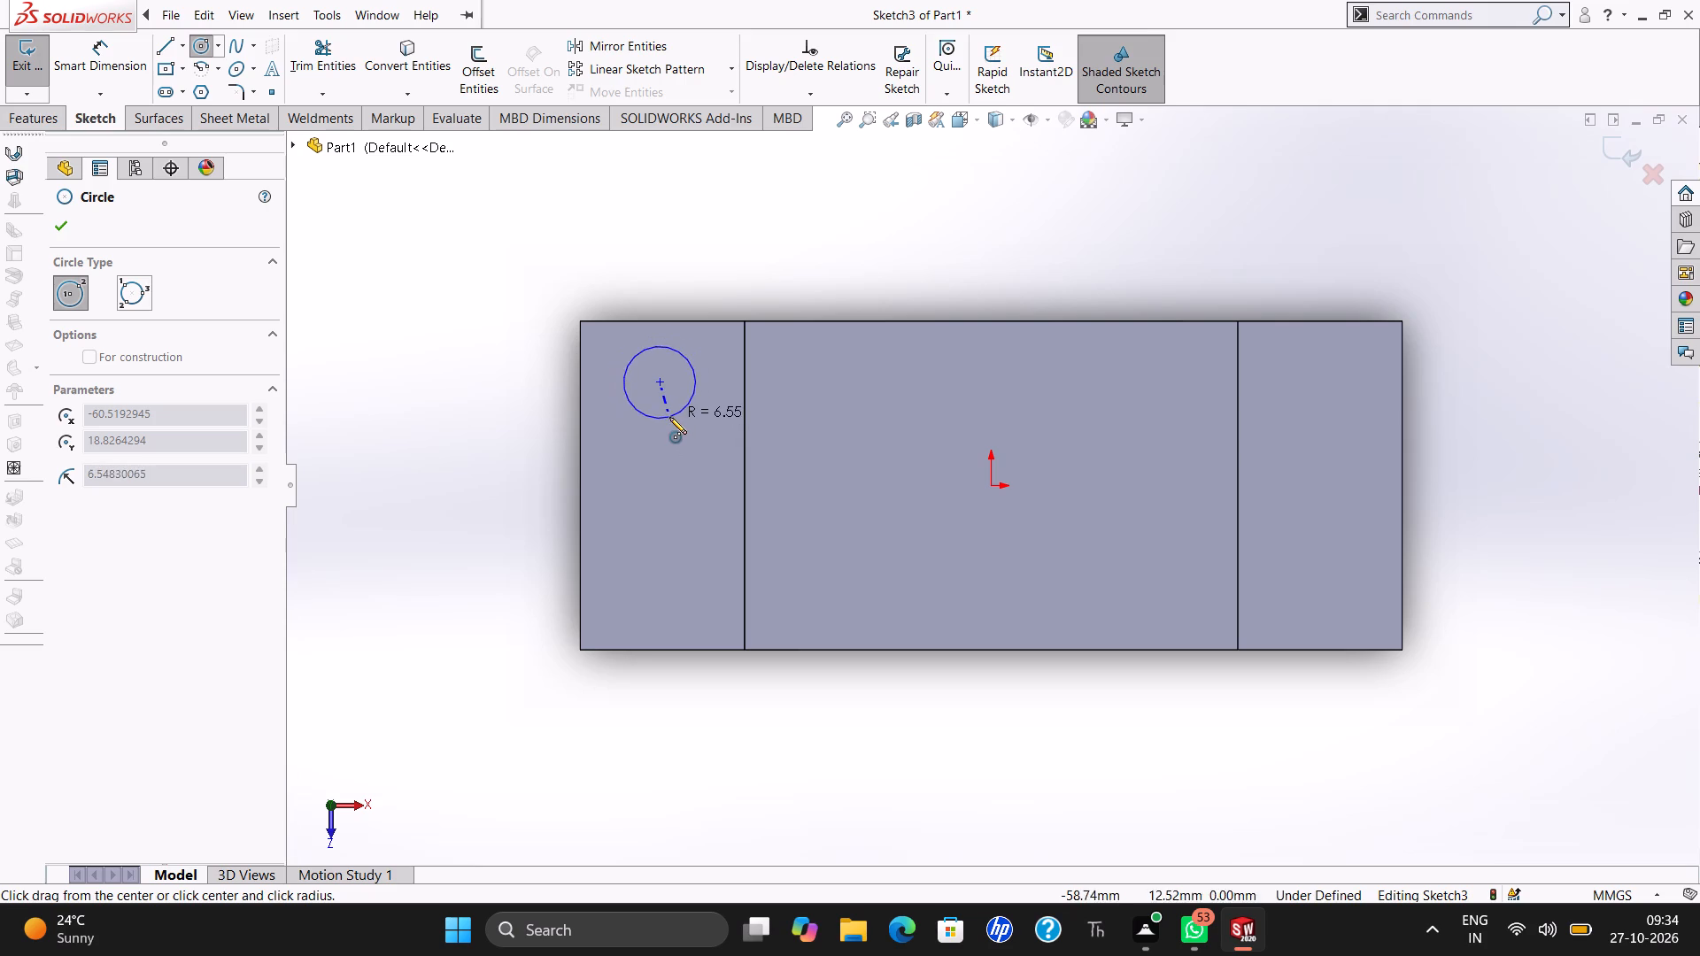
left_click(669, 417)
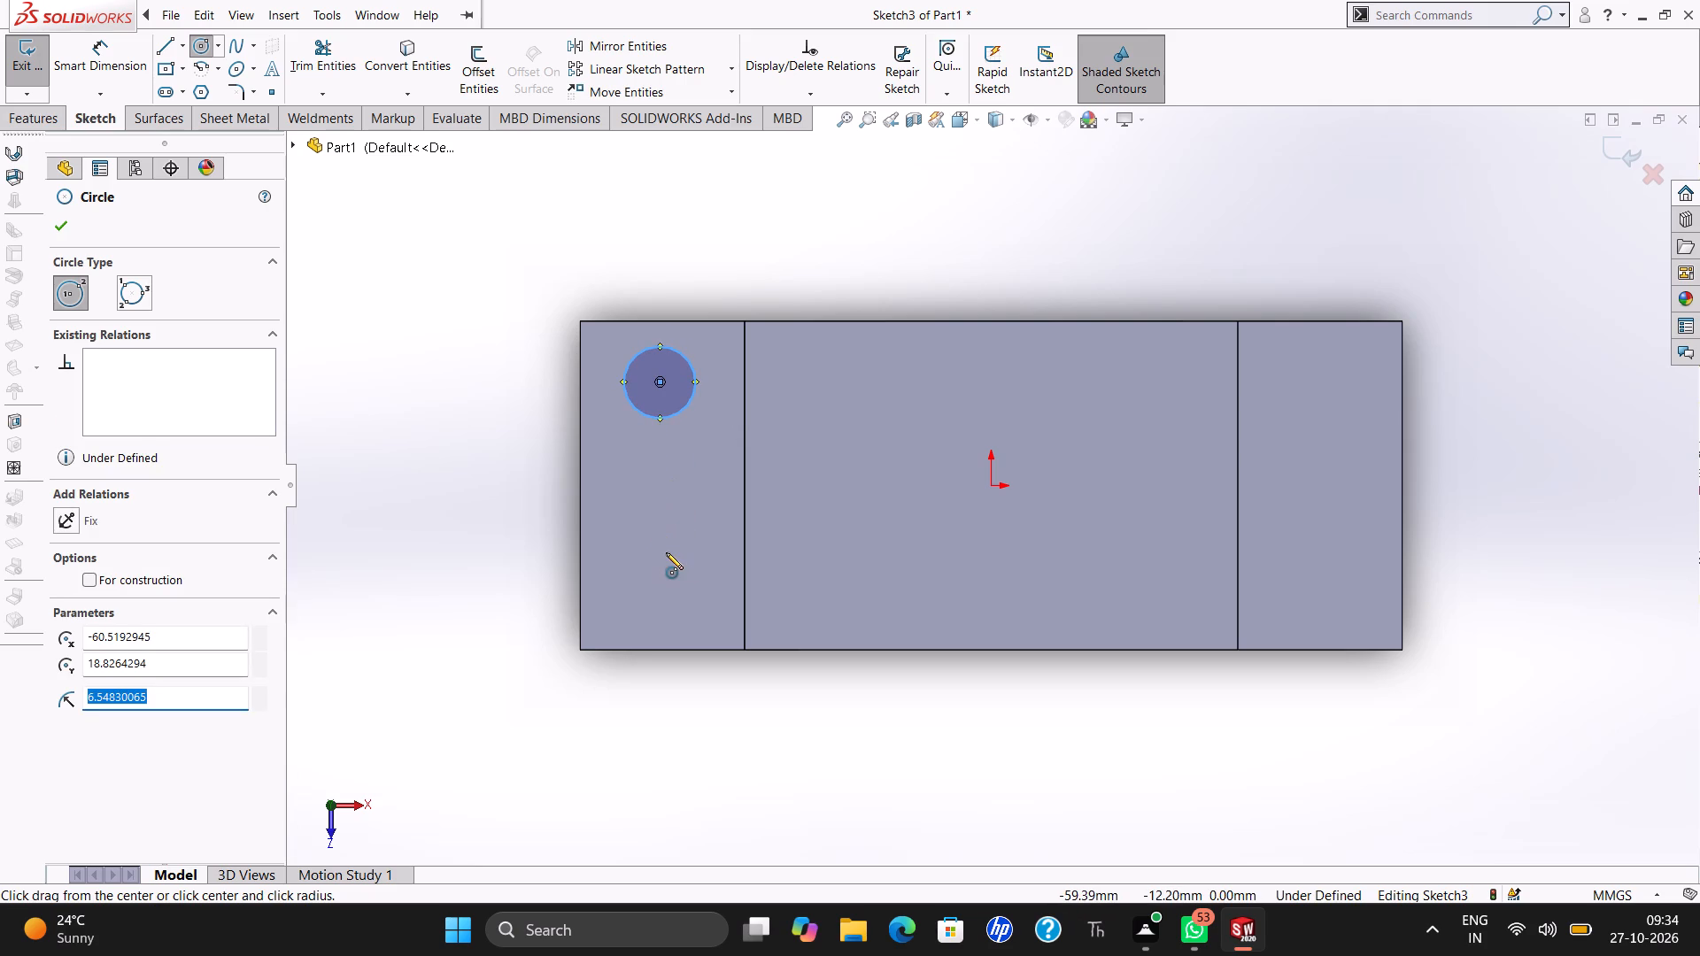
left_click(659, 557)
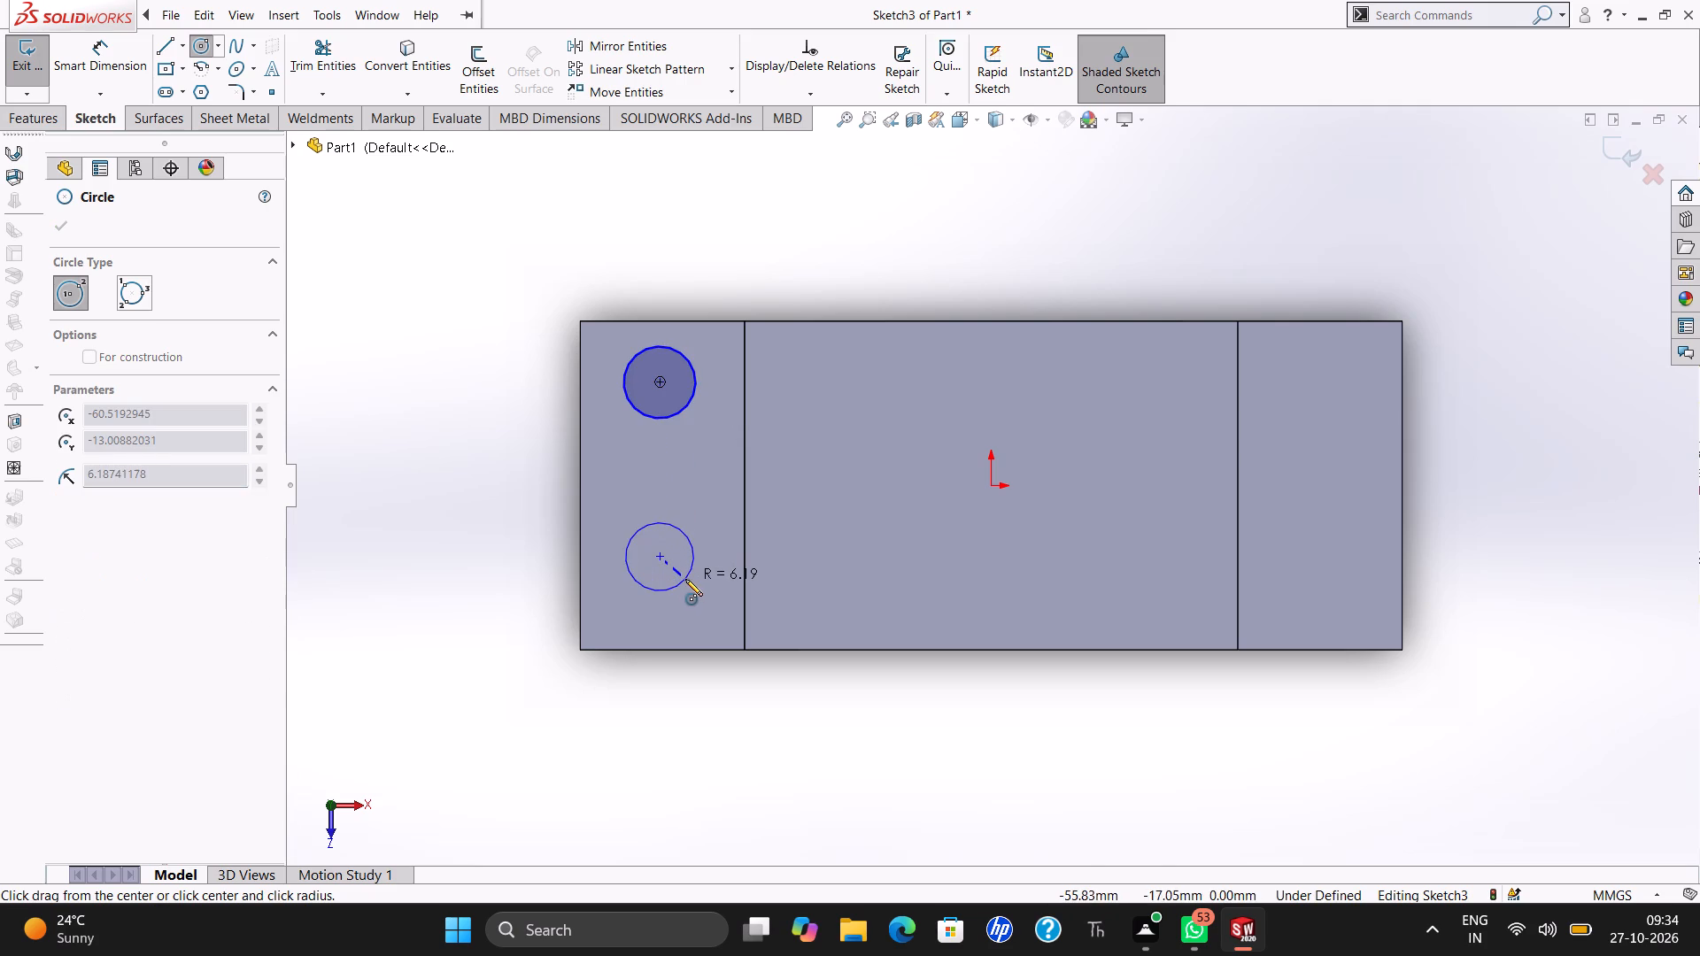
left_click(685, 579)
key("Escape")
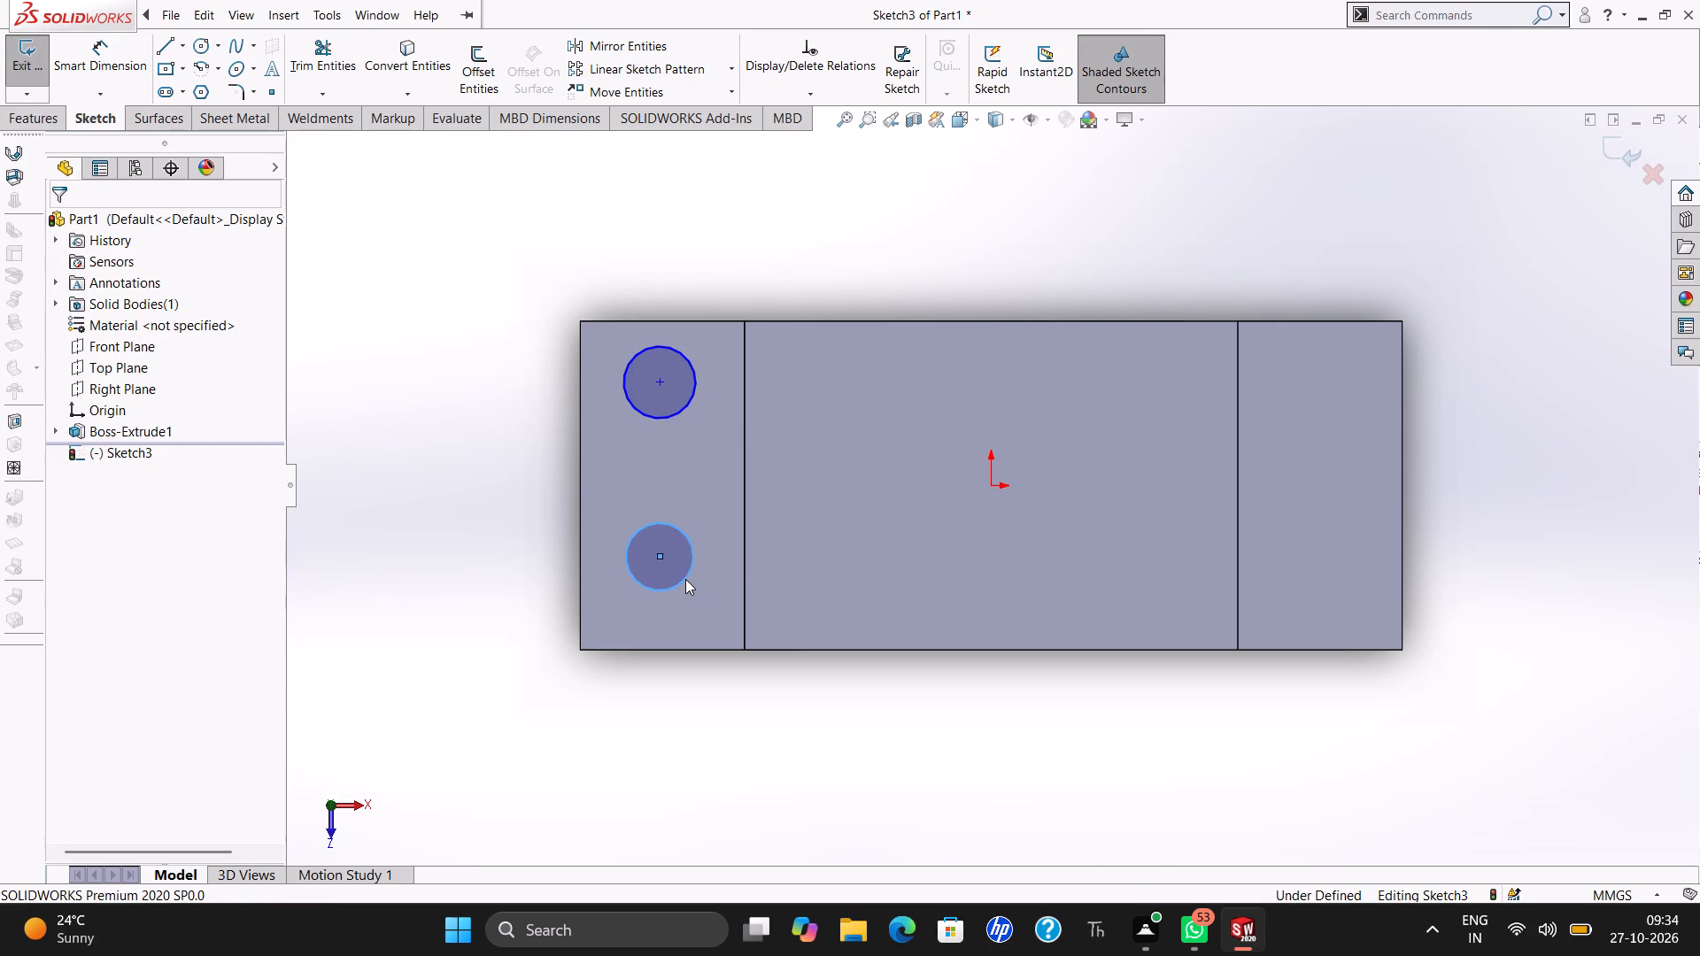
key("Escape")
Add an Equal relation between the two circles on the left flange.
left_click(685, 578)
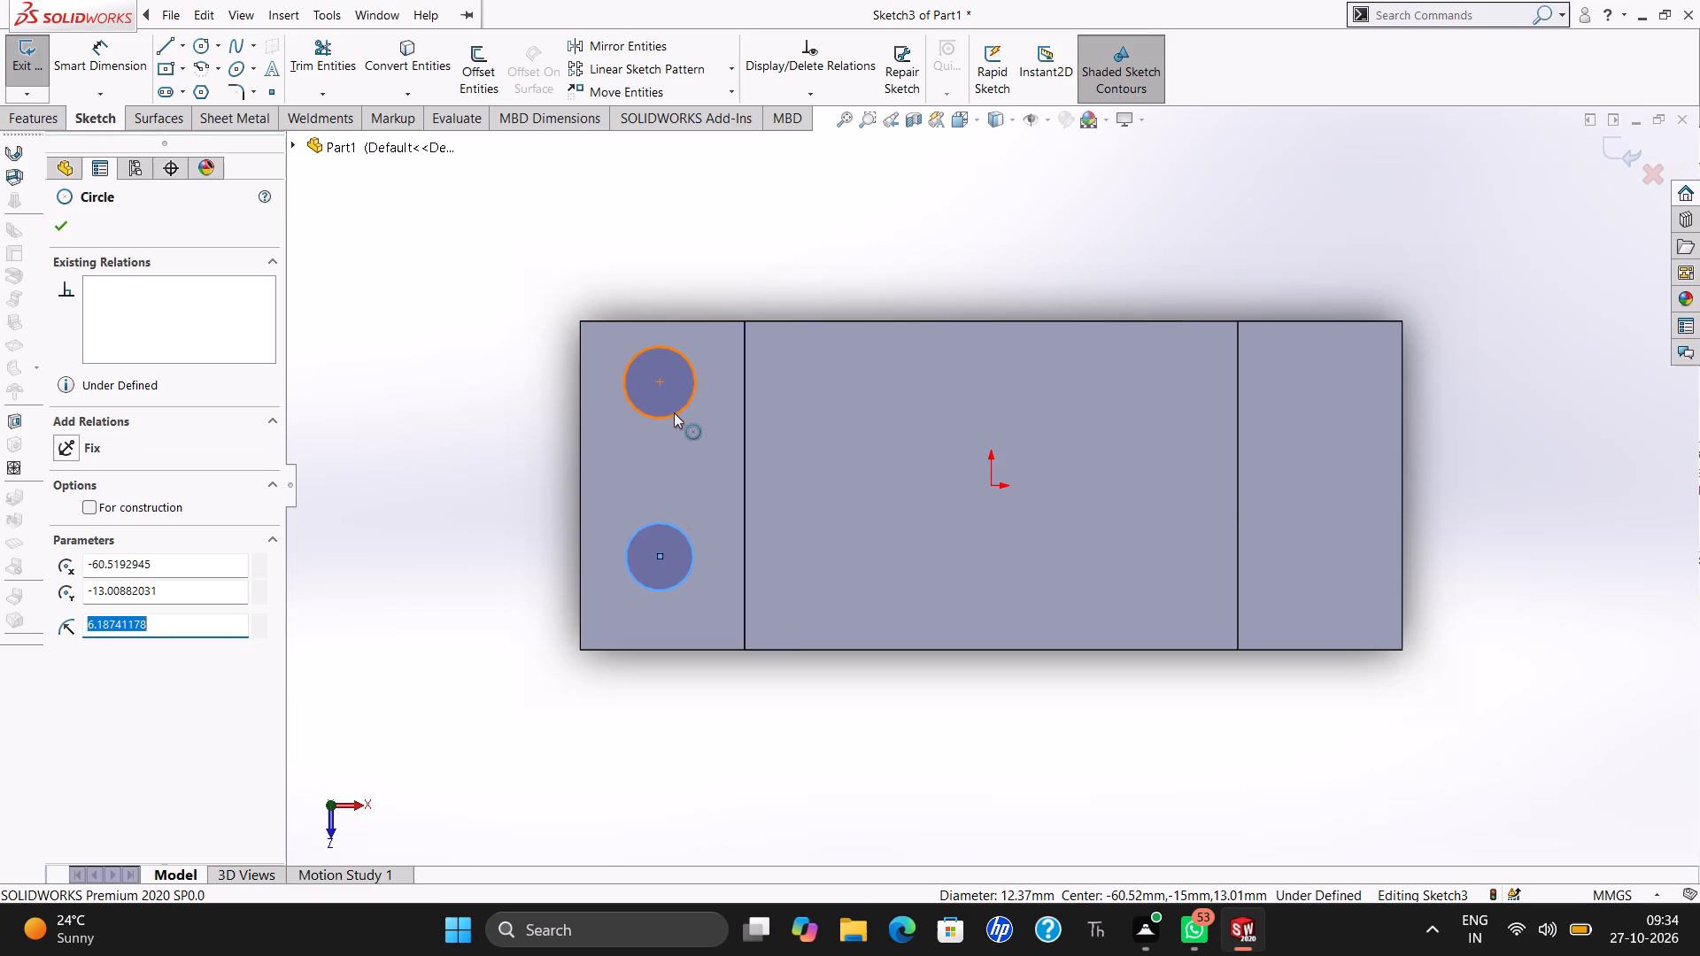
left_click(674, 412, "shift")
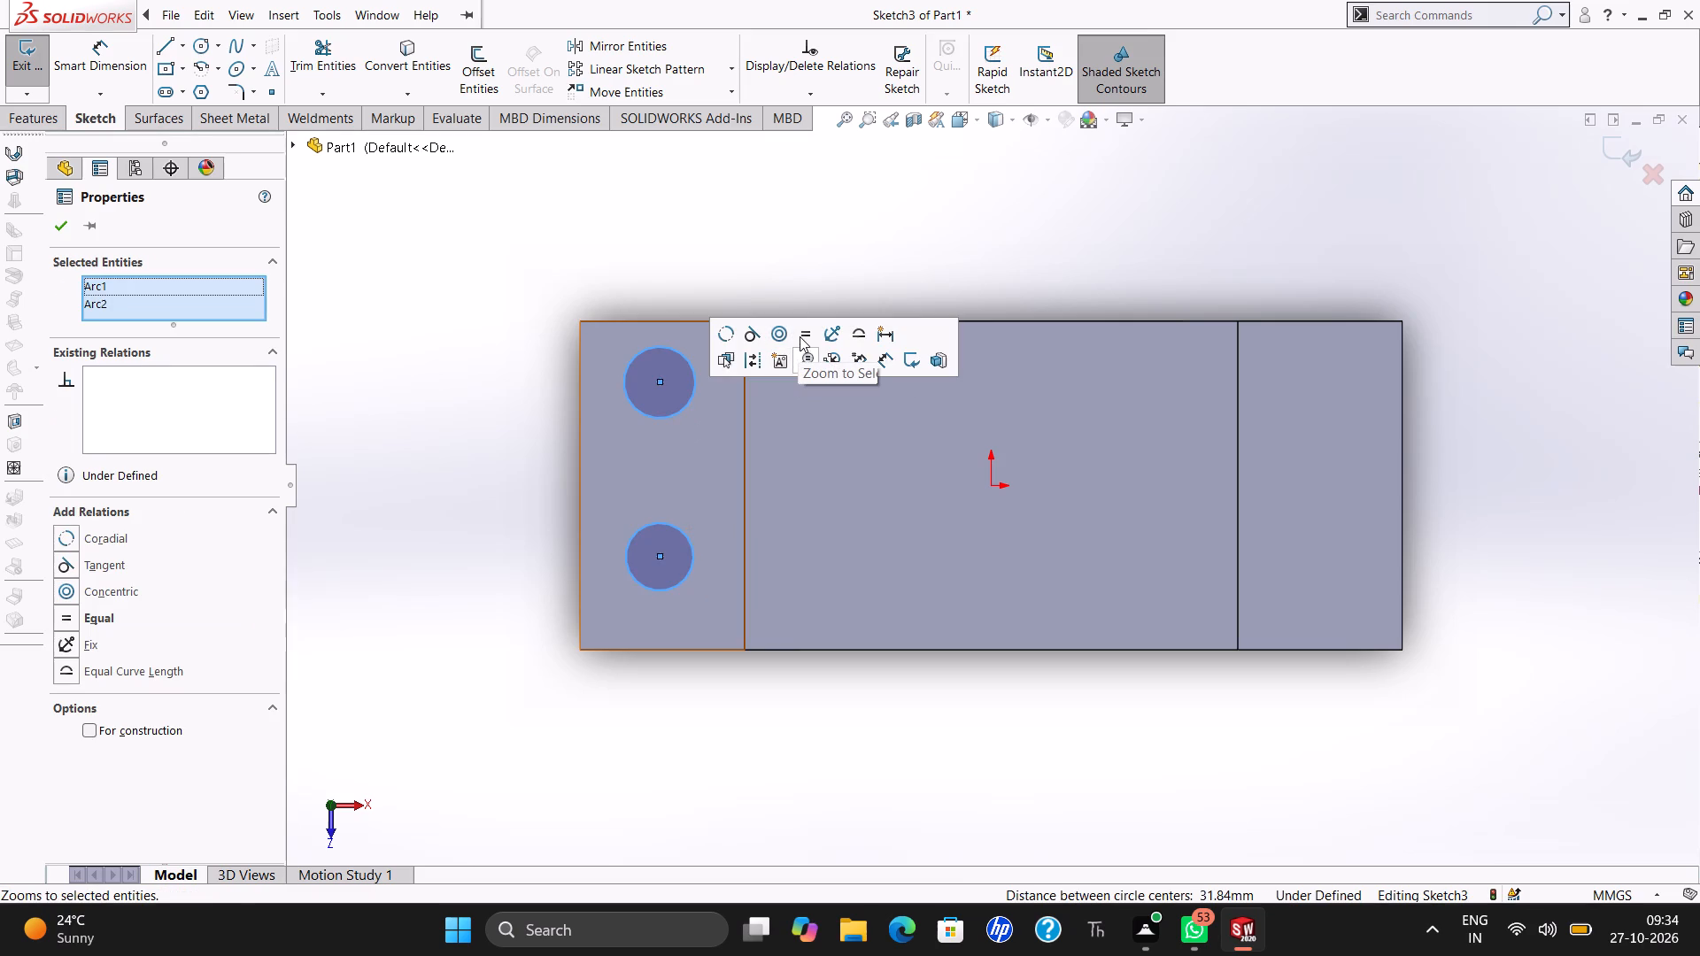
left_click(800, 336)
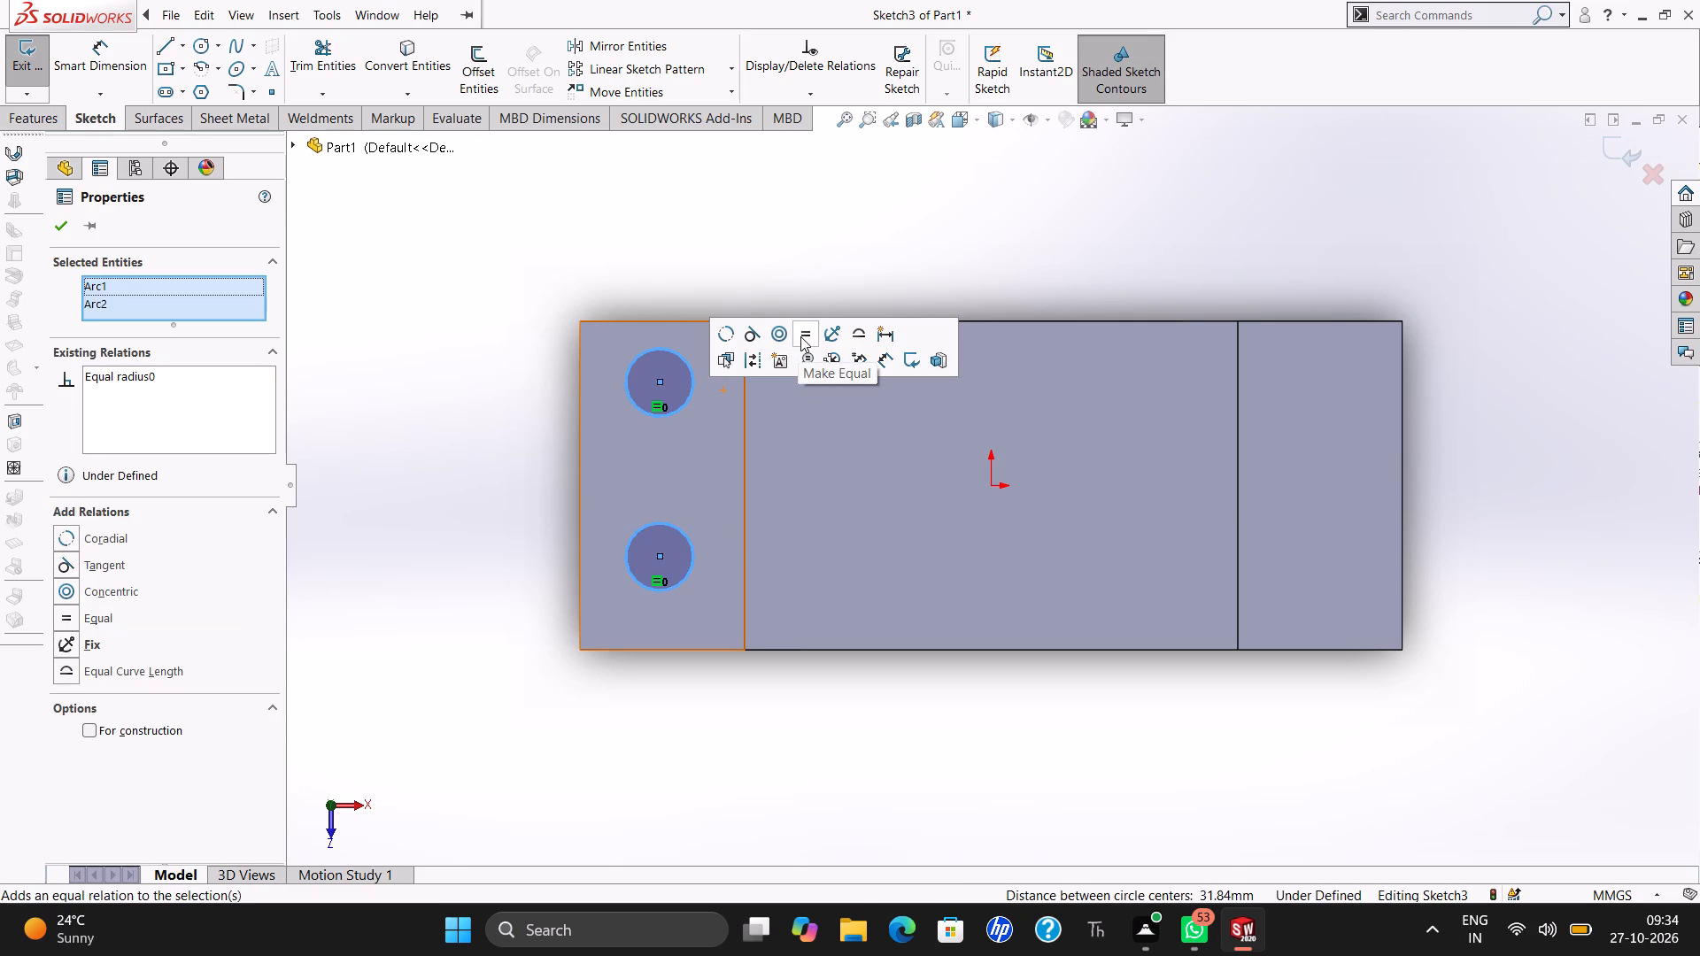
key("Escape")
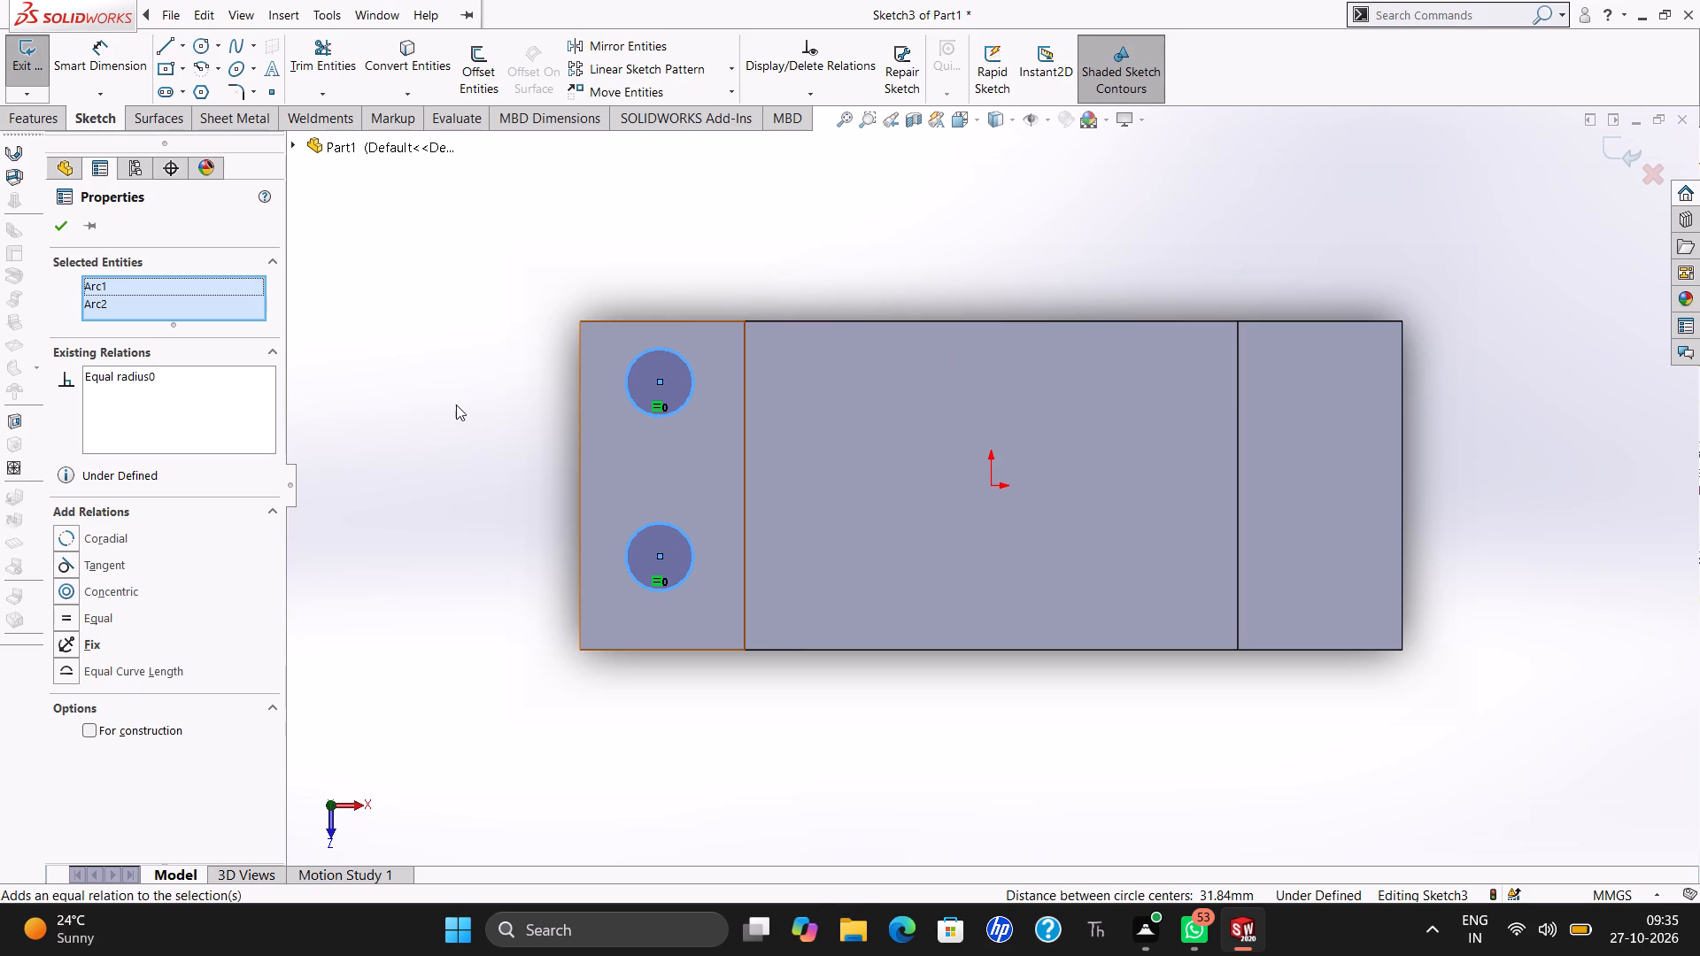
left_click(58, 227)
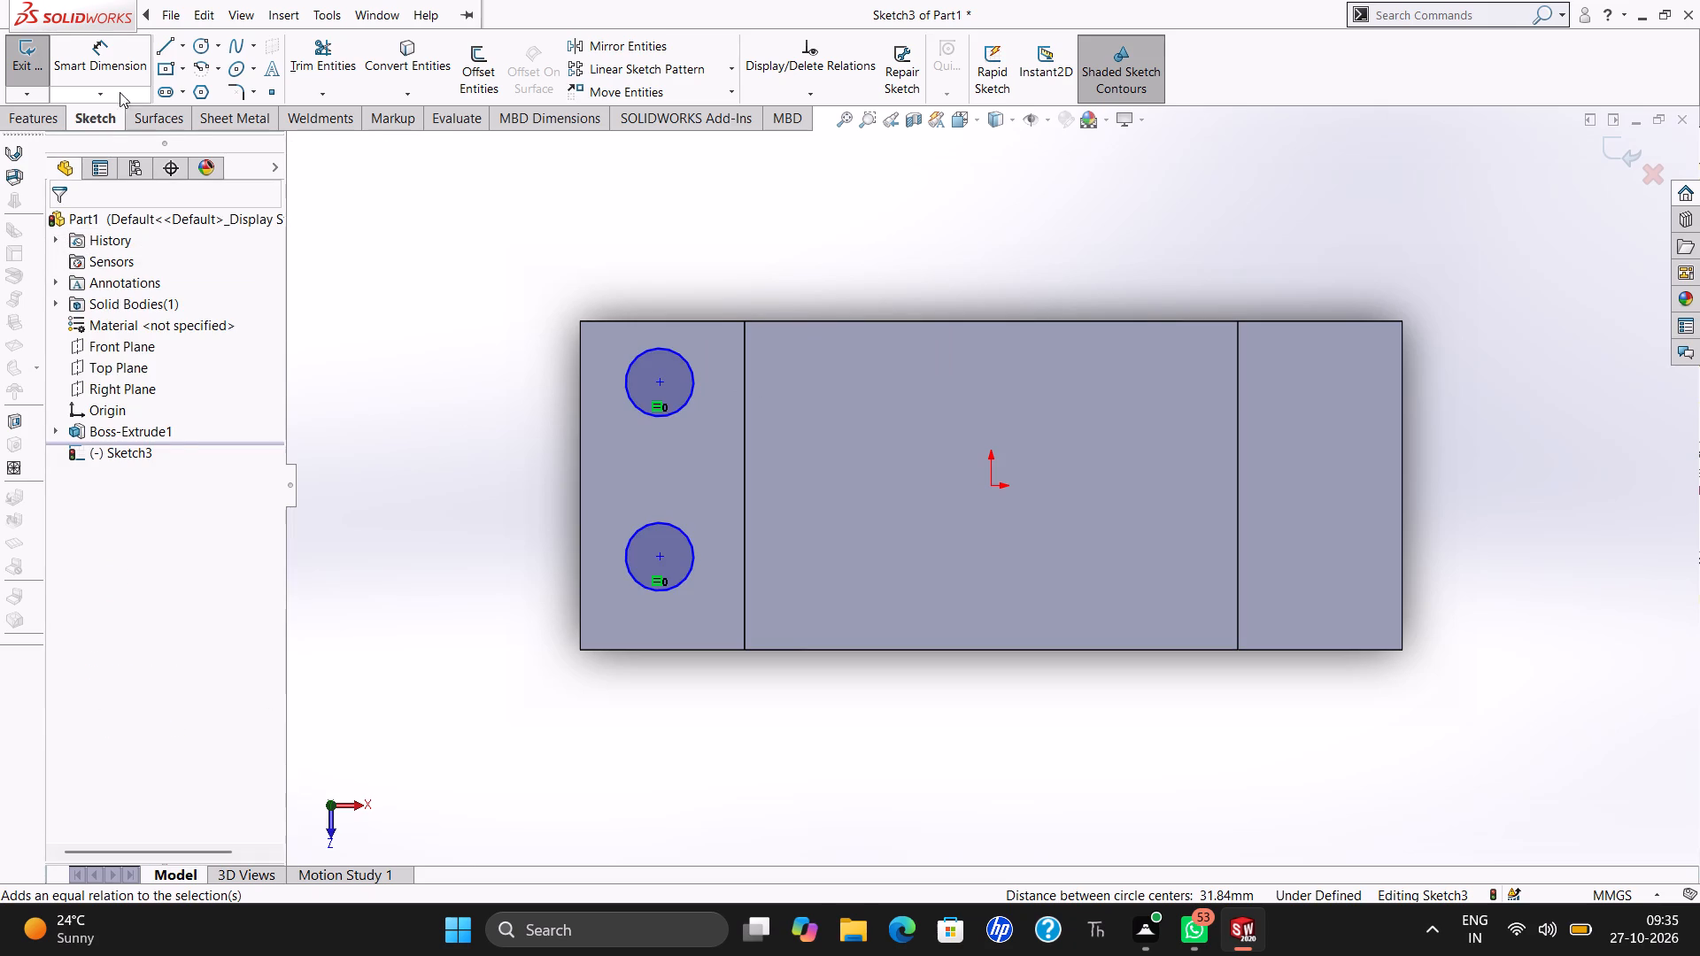
Dimension the upper circle's diameter as 12 mm.
left_click(104, 67)
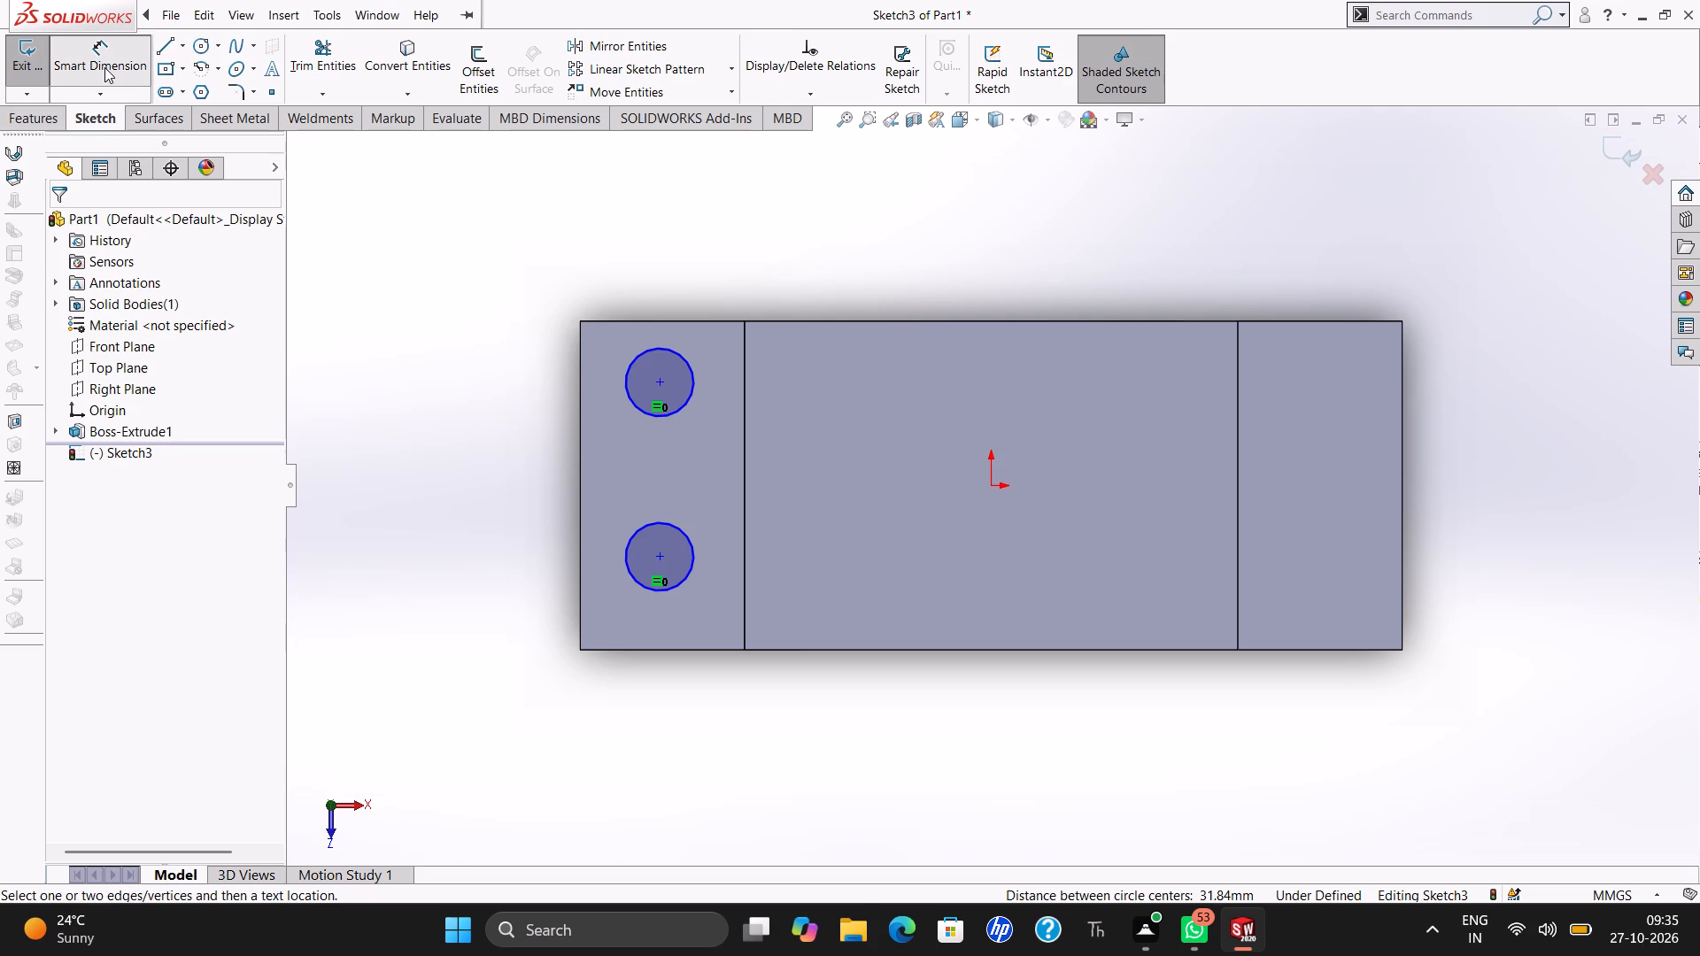
left_click(667, 354)
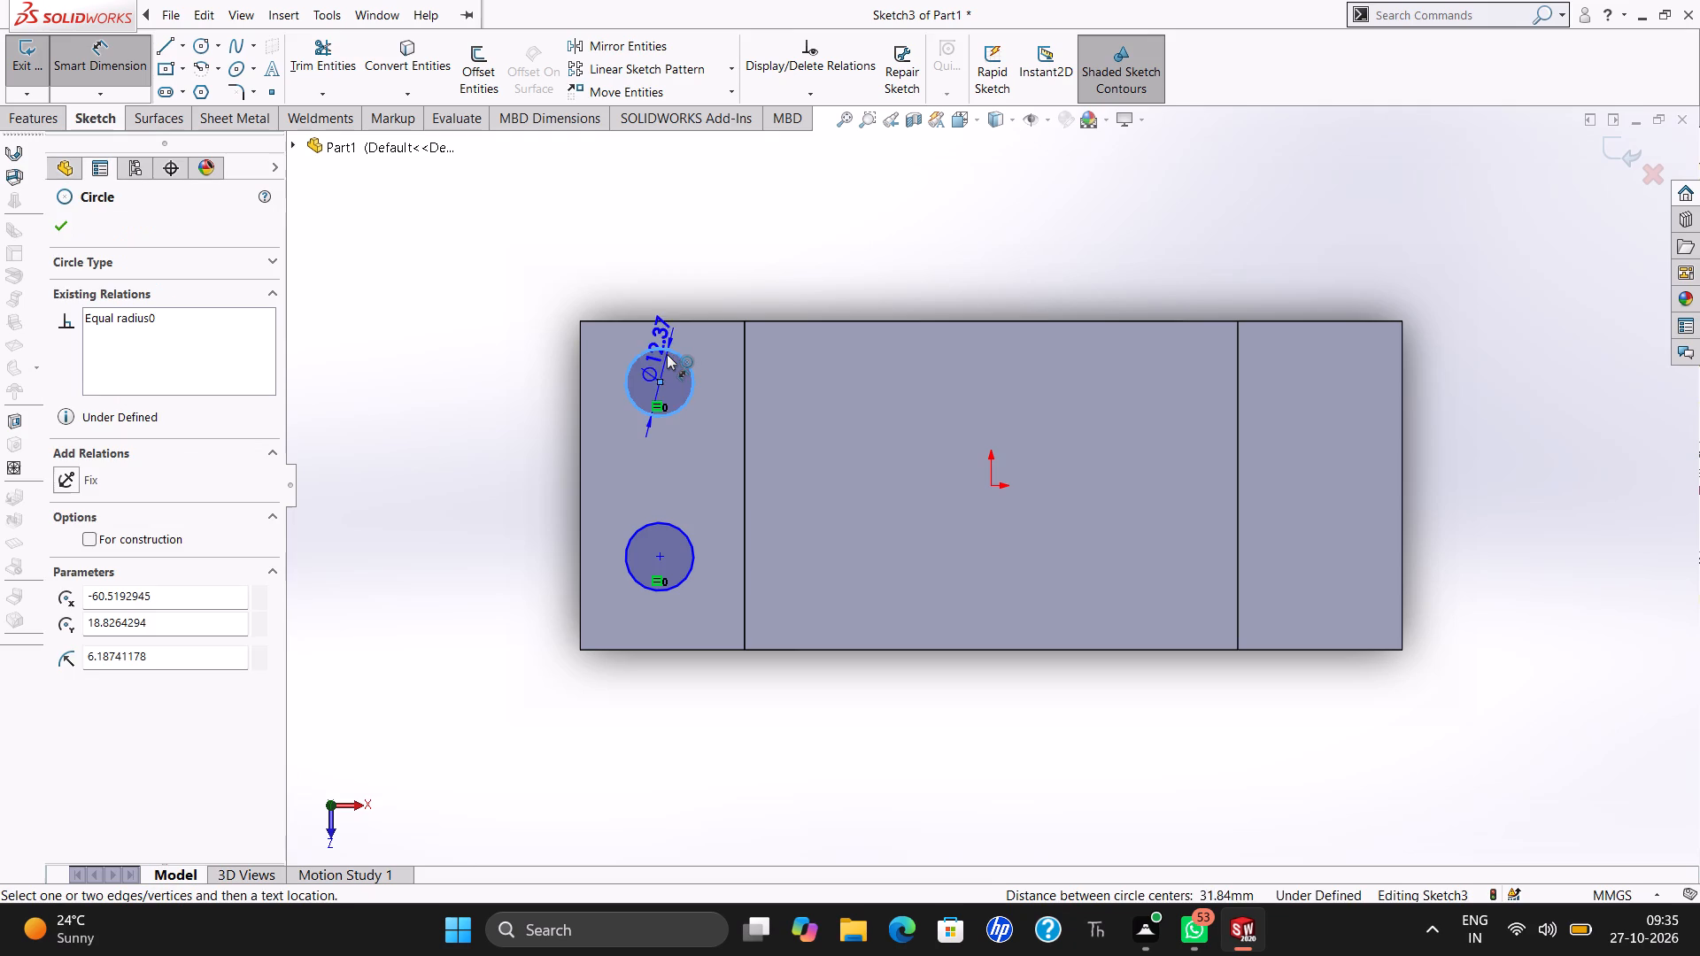
left_click(509, 361)
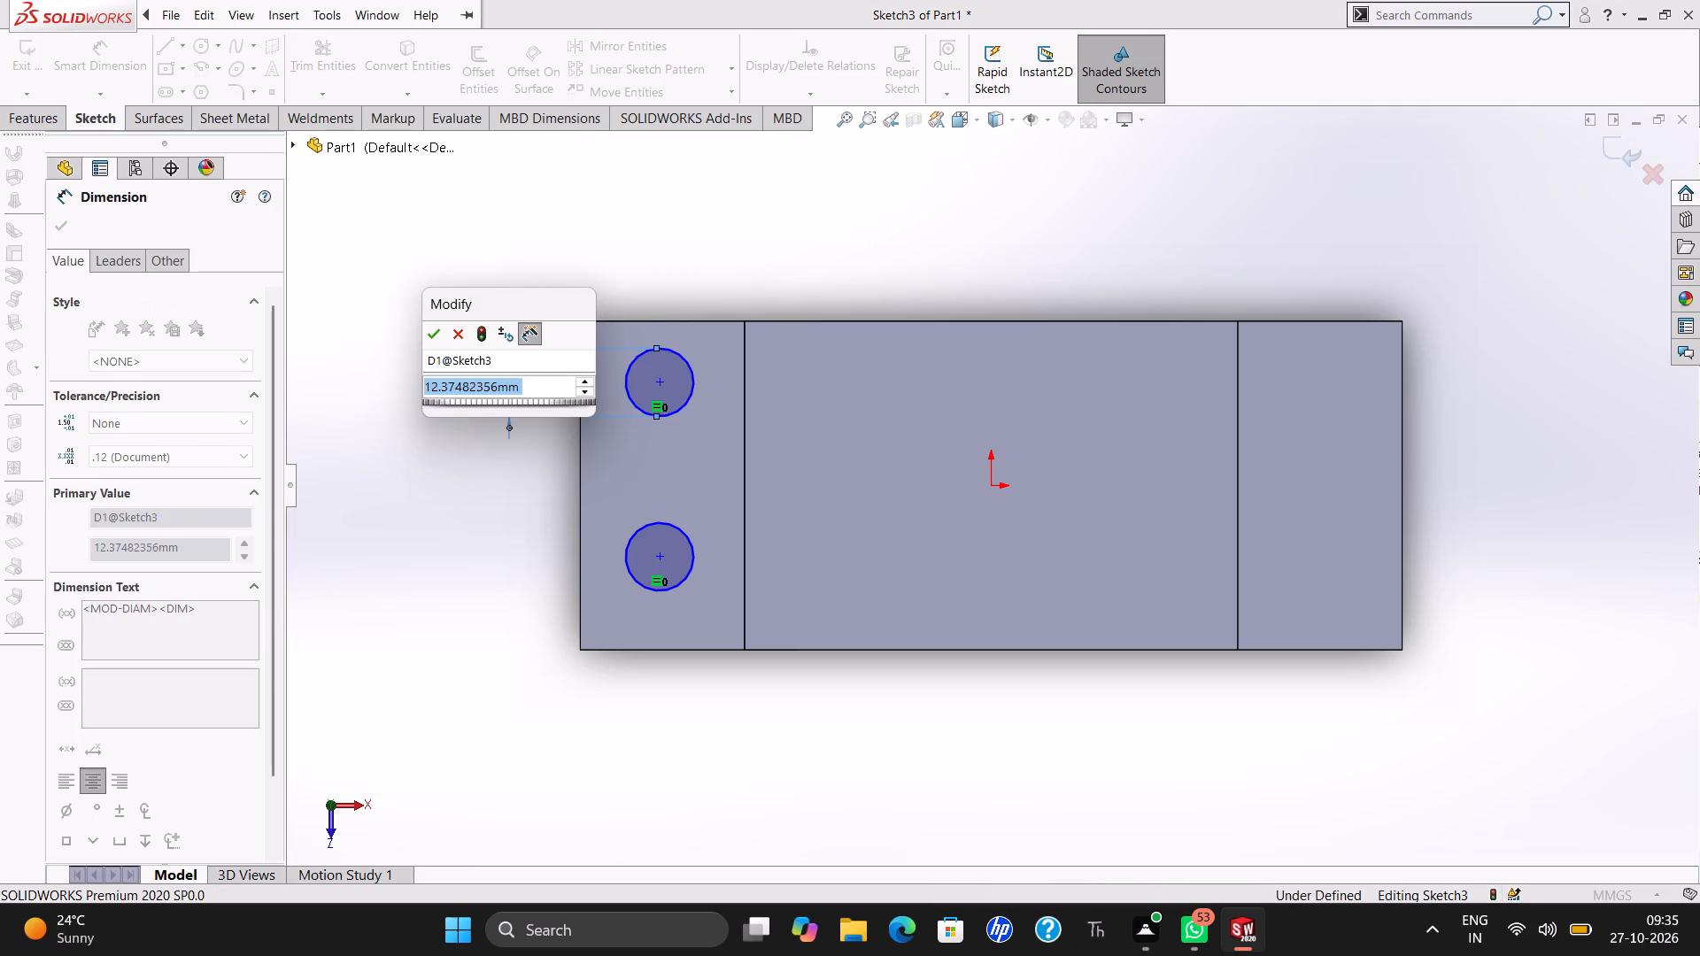
type("12")
key("Return")
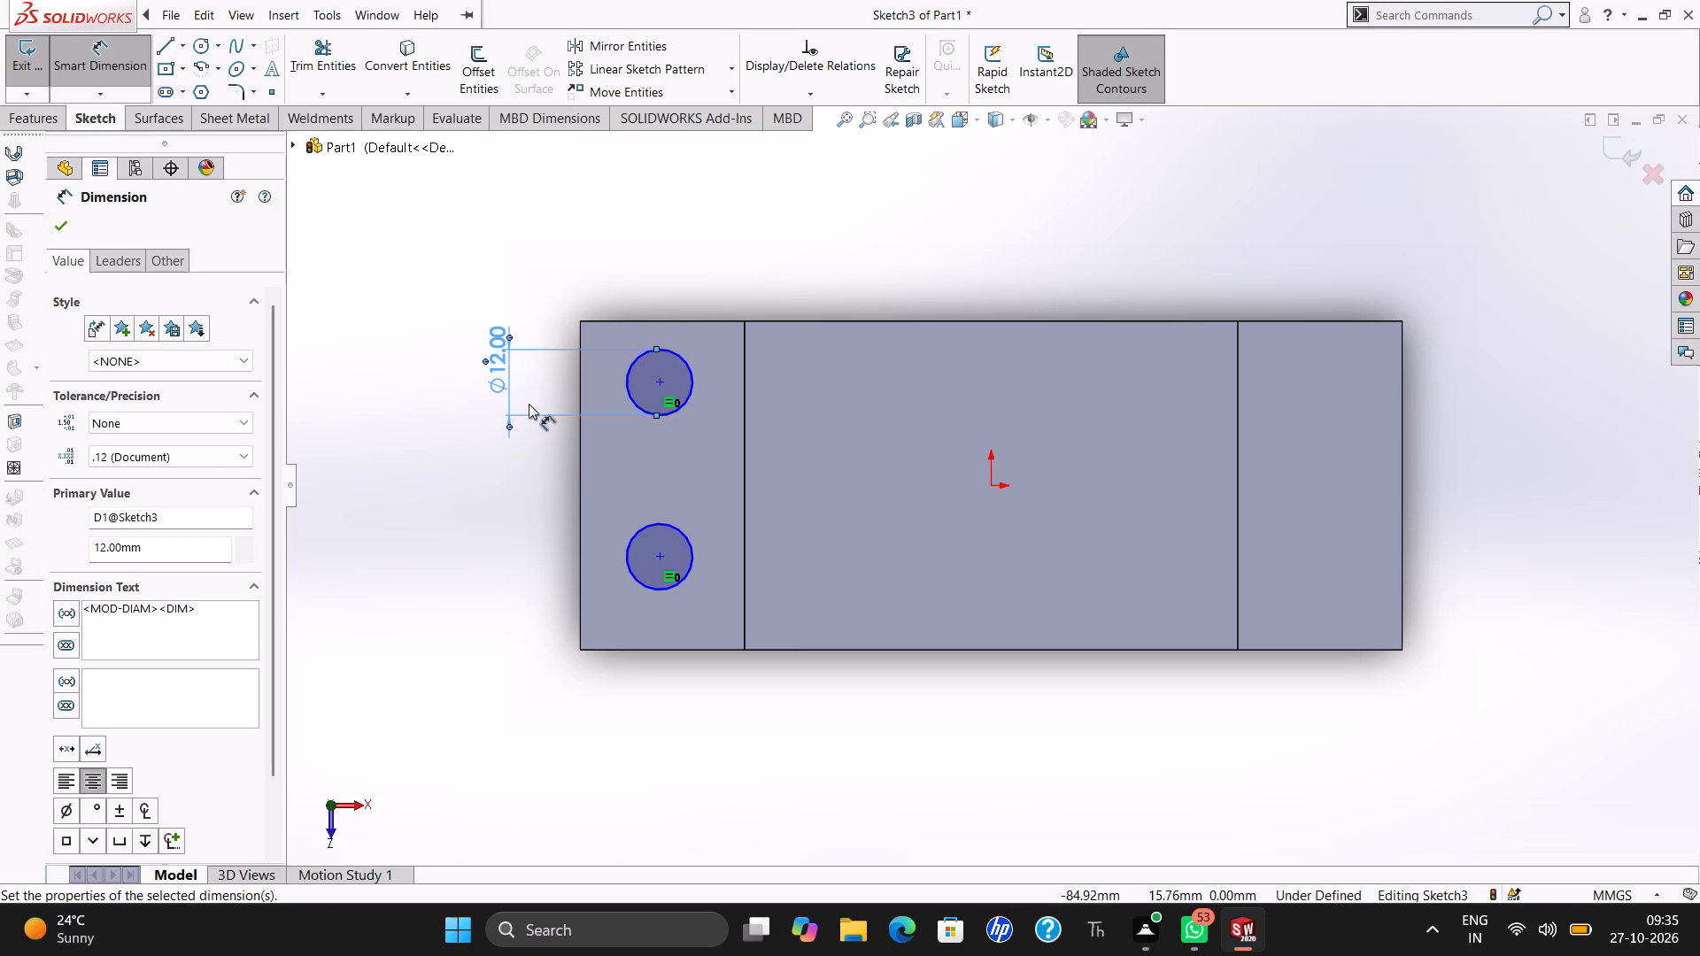
key("Escape")
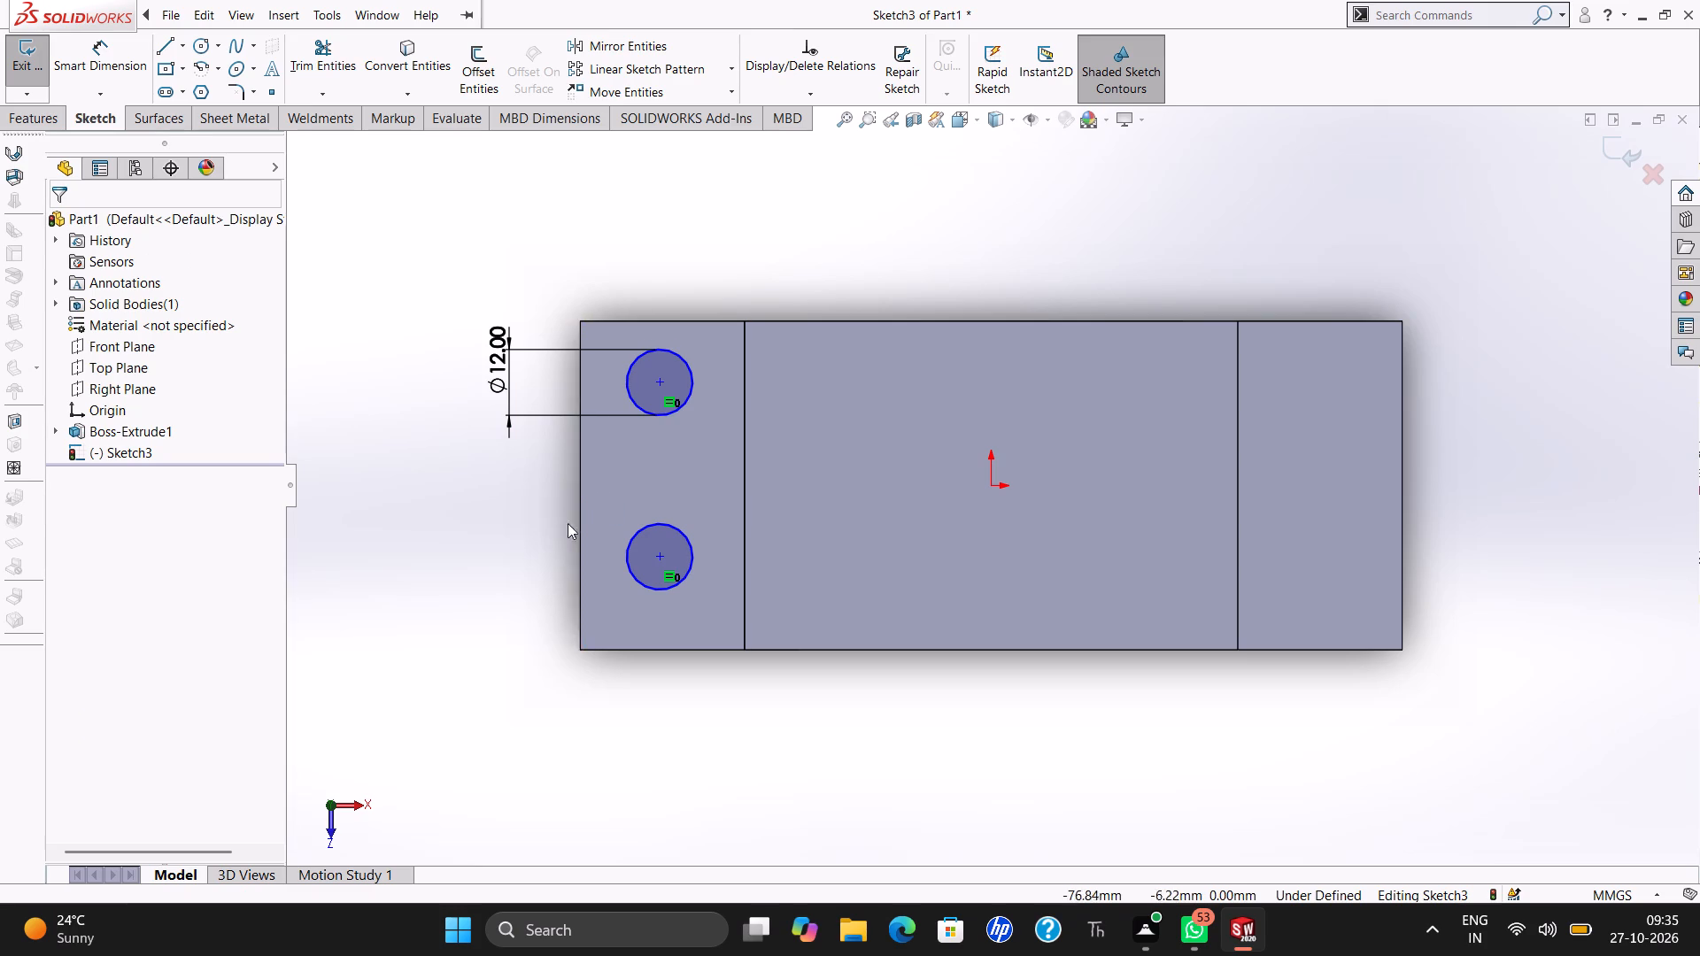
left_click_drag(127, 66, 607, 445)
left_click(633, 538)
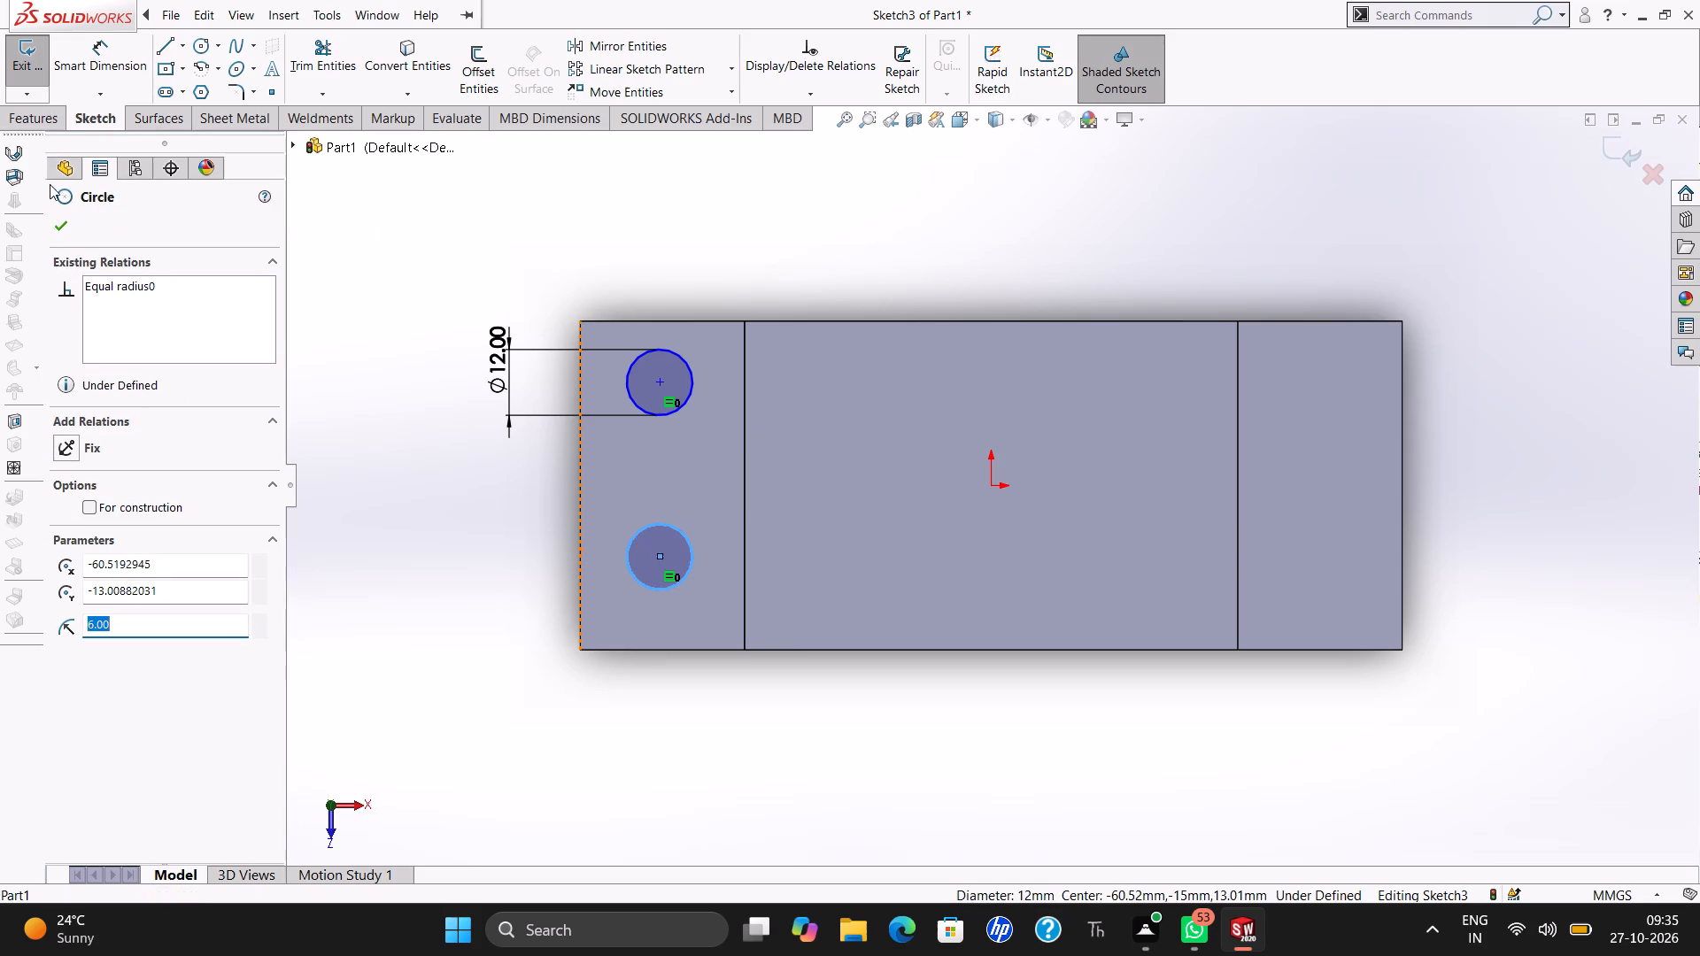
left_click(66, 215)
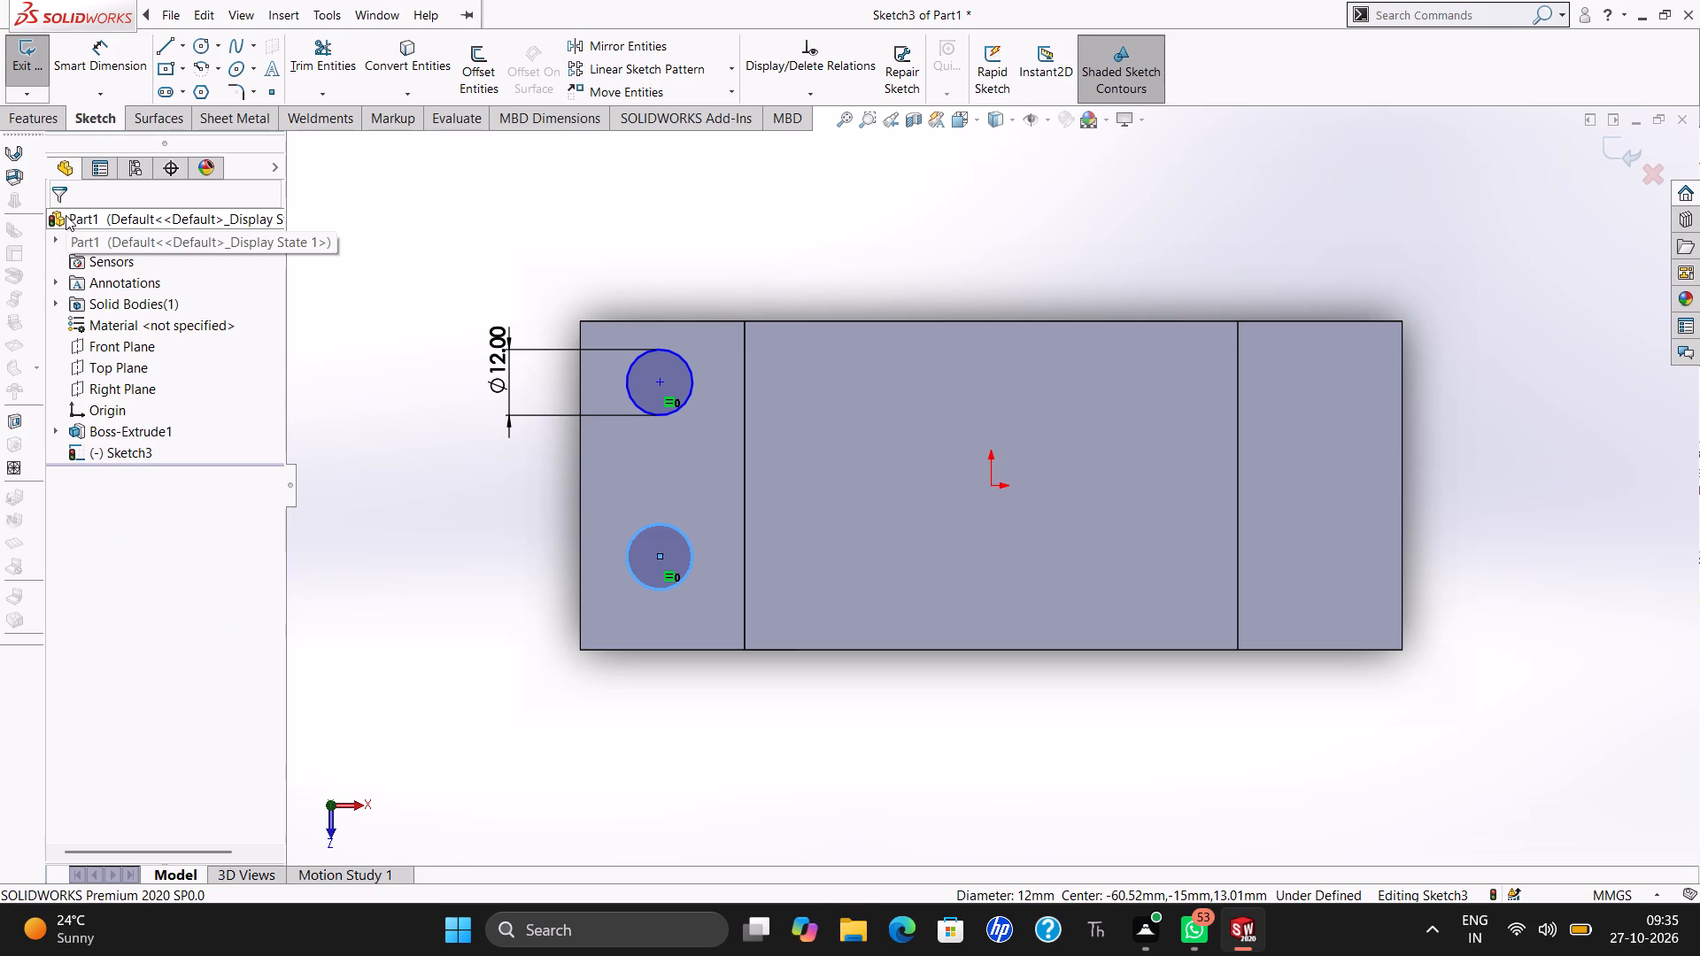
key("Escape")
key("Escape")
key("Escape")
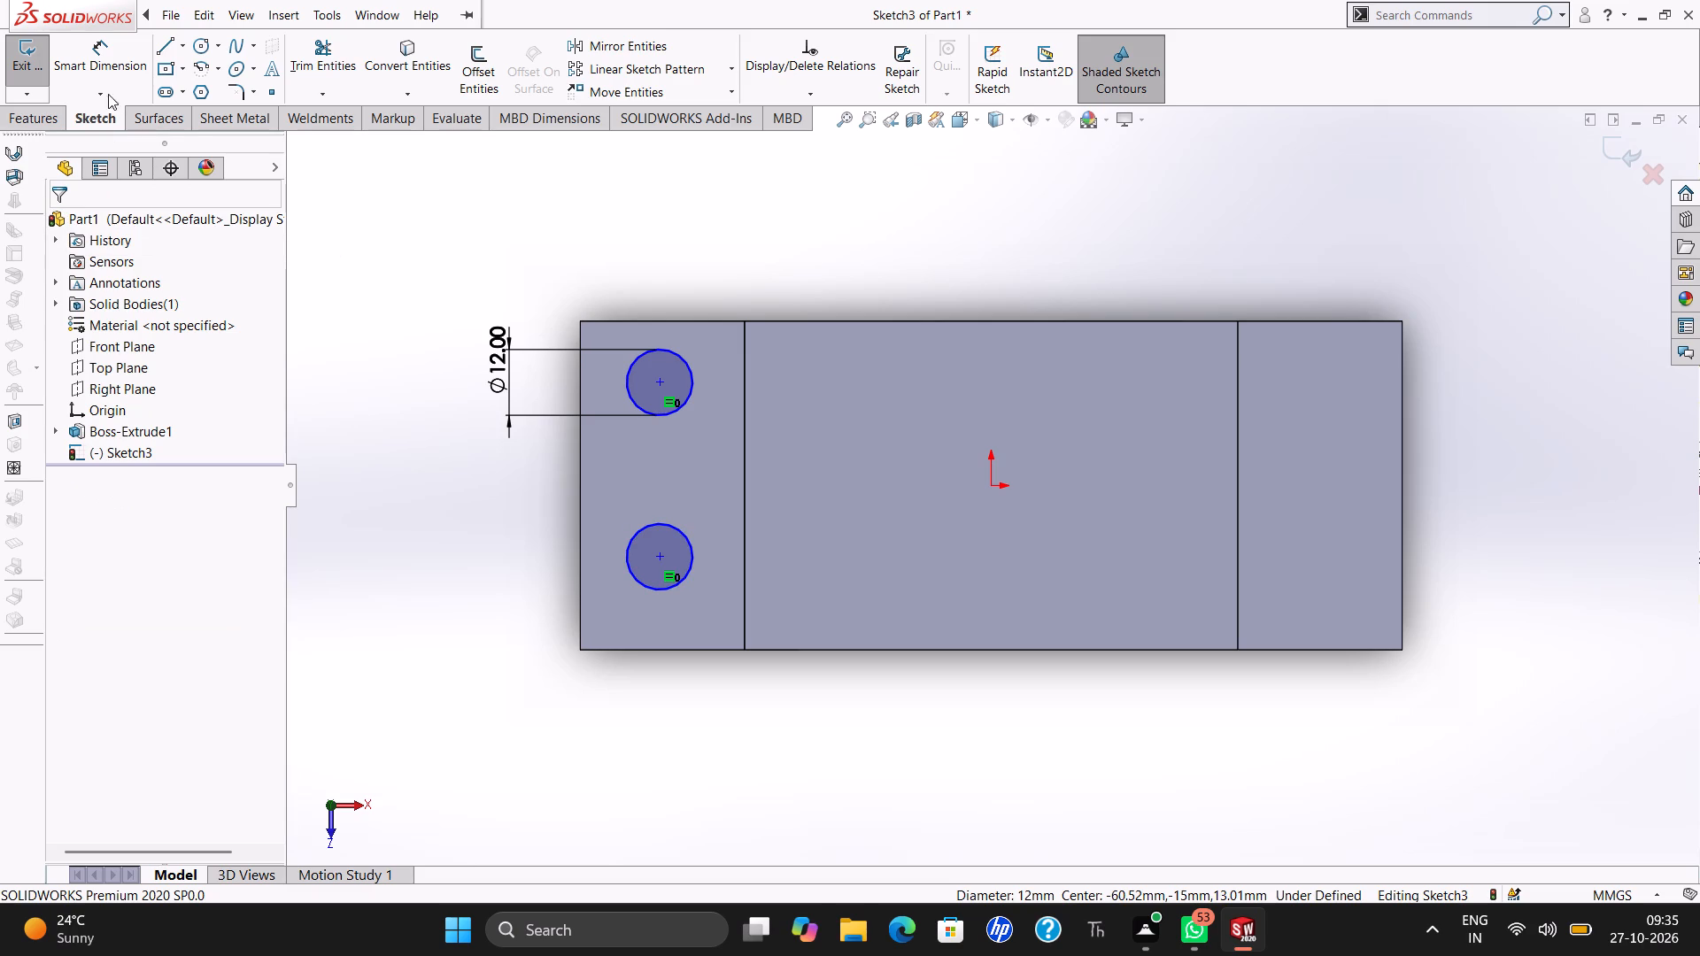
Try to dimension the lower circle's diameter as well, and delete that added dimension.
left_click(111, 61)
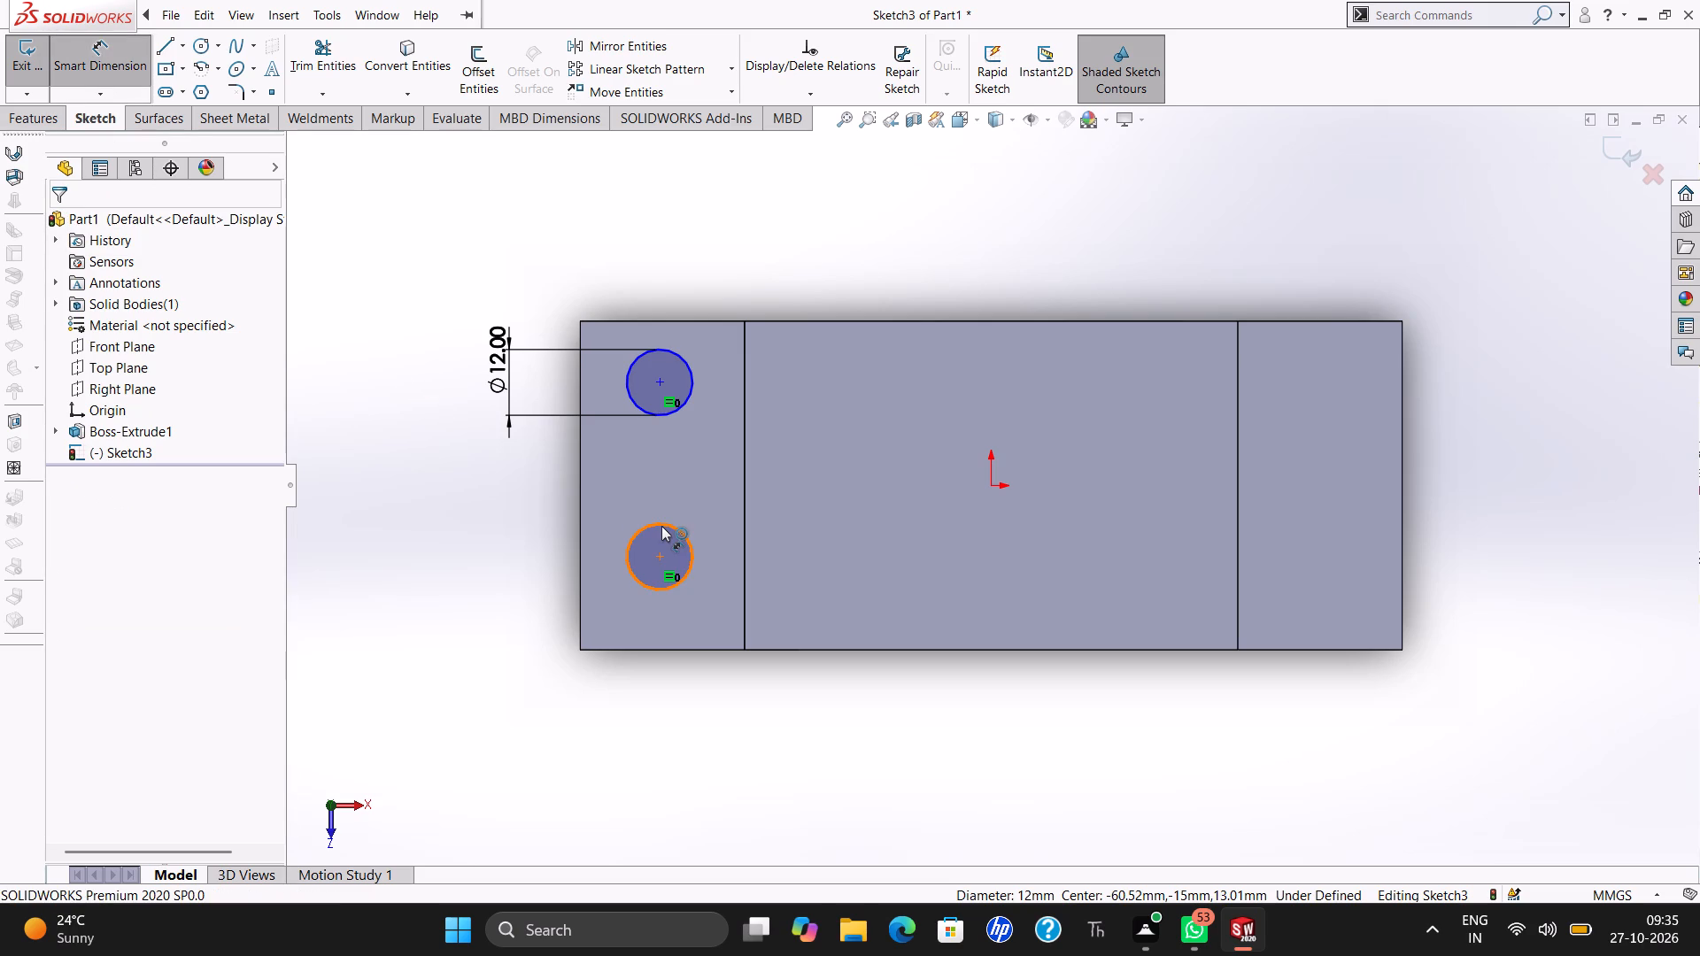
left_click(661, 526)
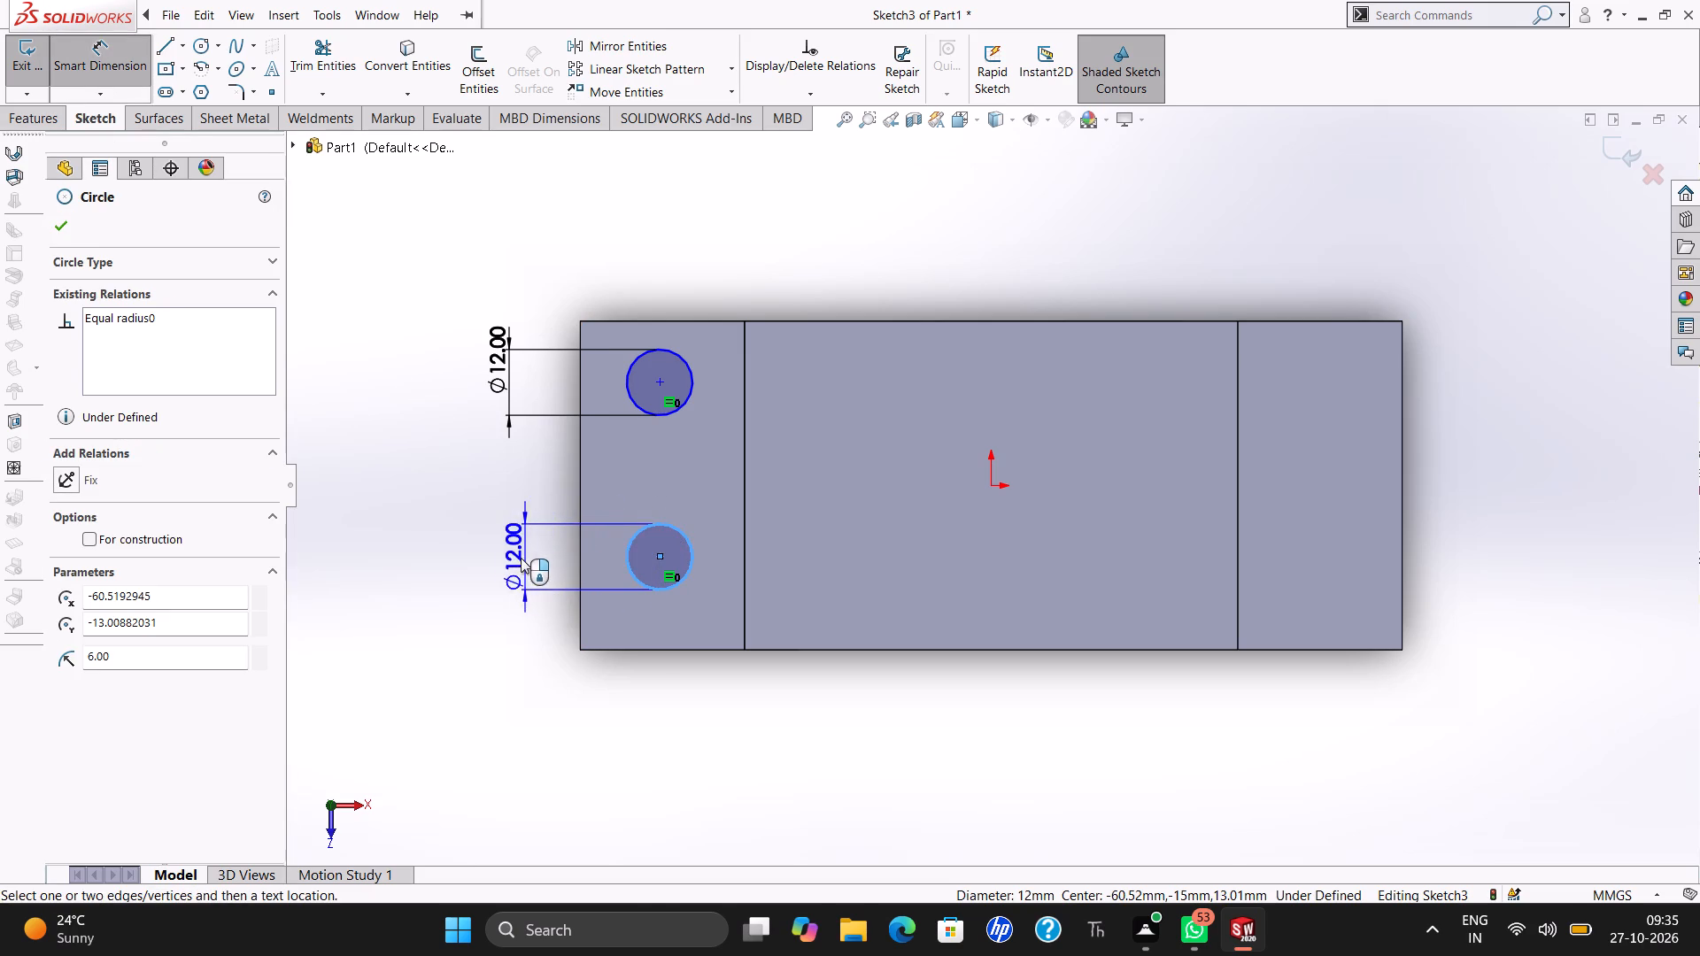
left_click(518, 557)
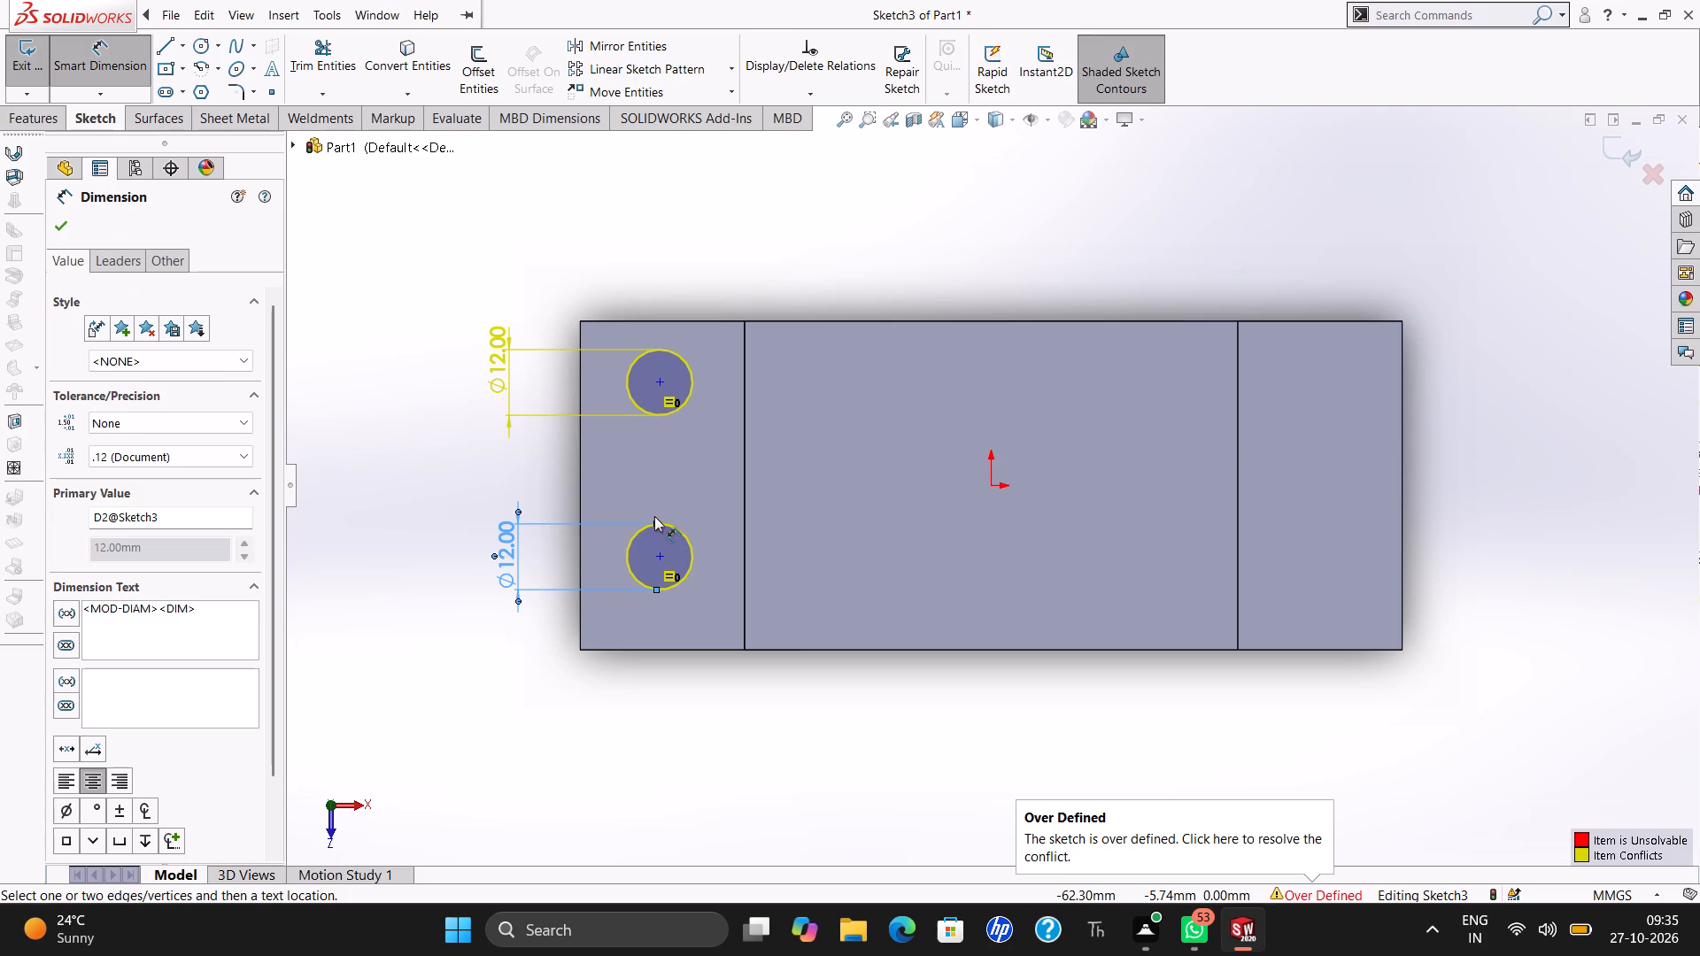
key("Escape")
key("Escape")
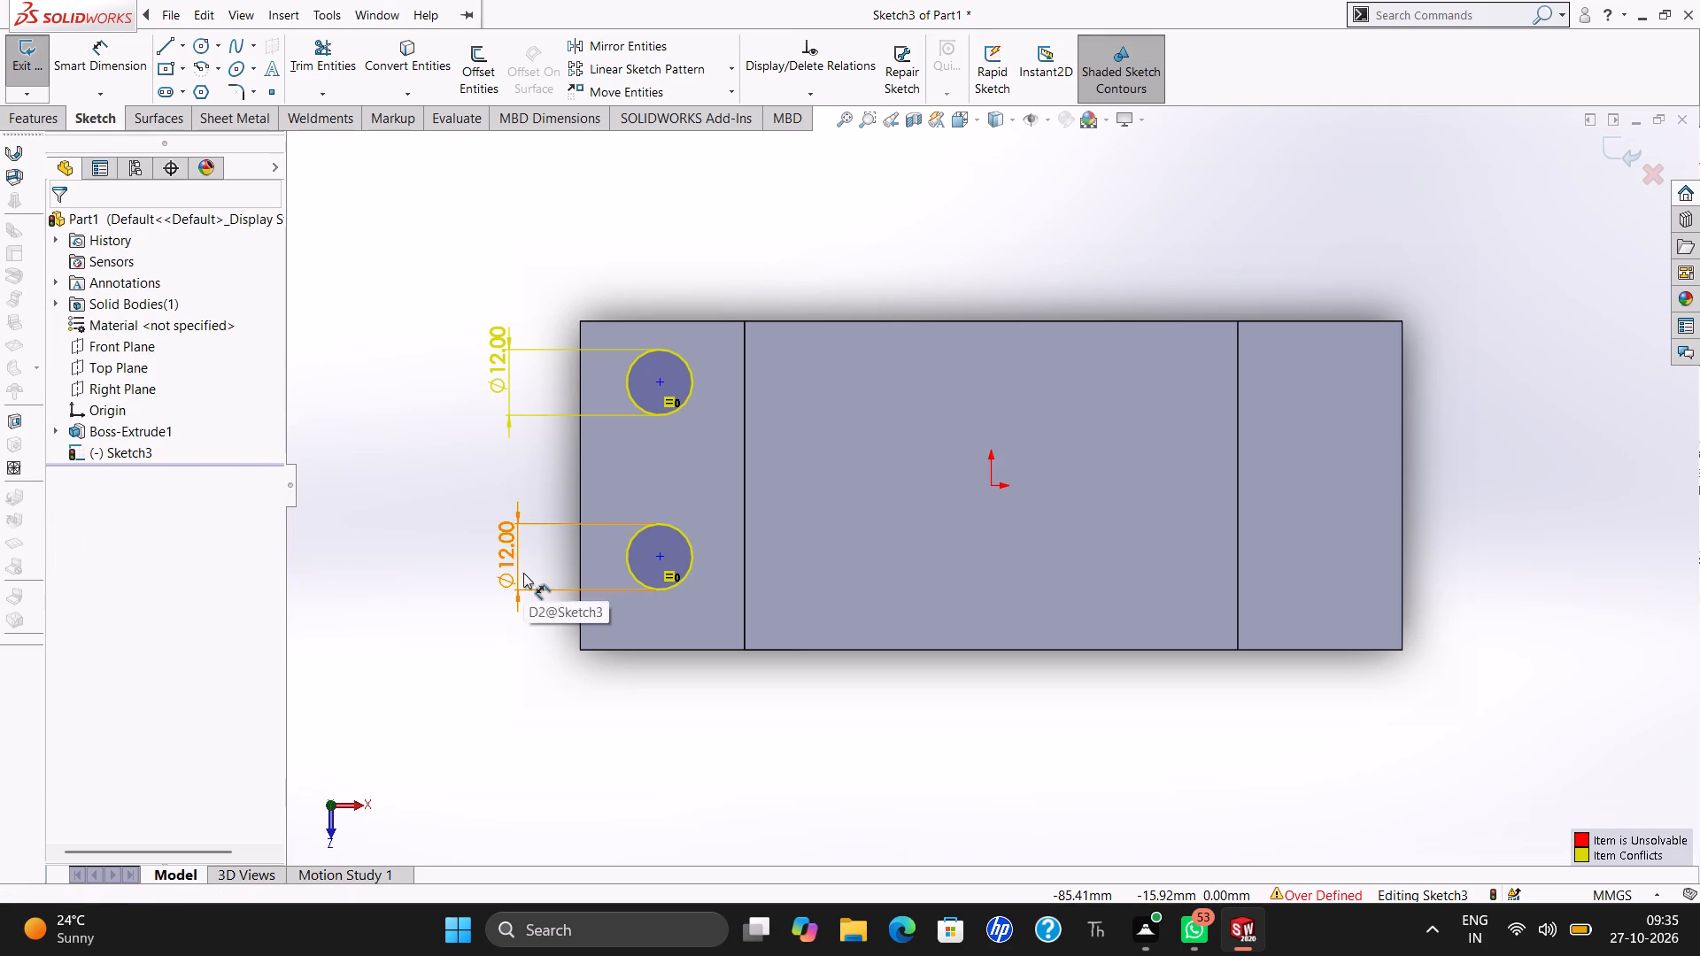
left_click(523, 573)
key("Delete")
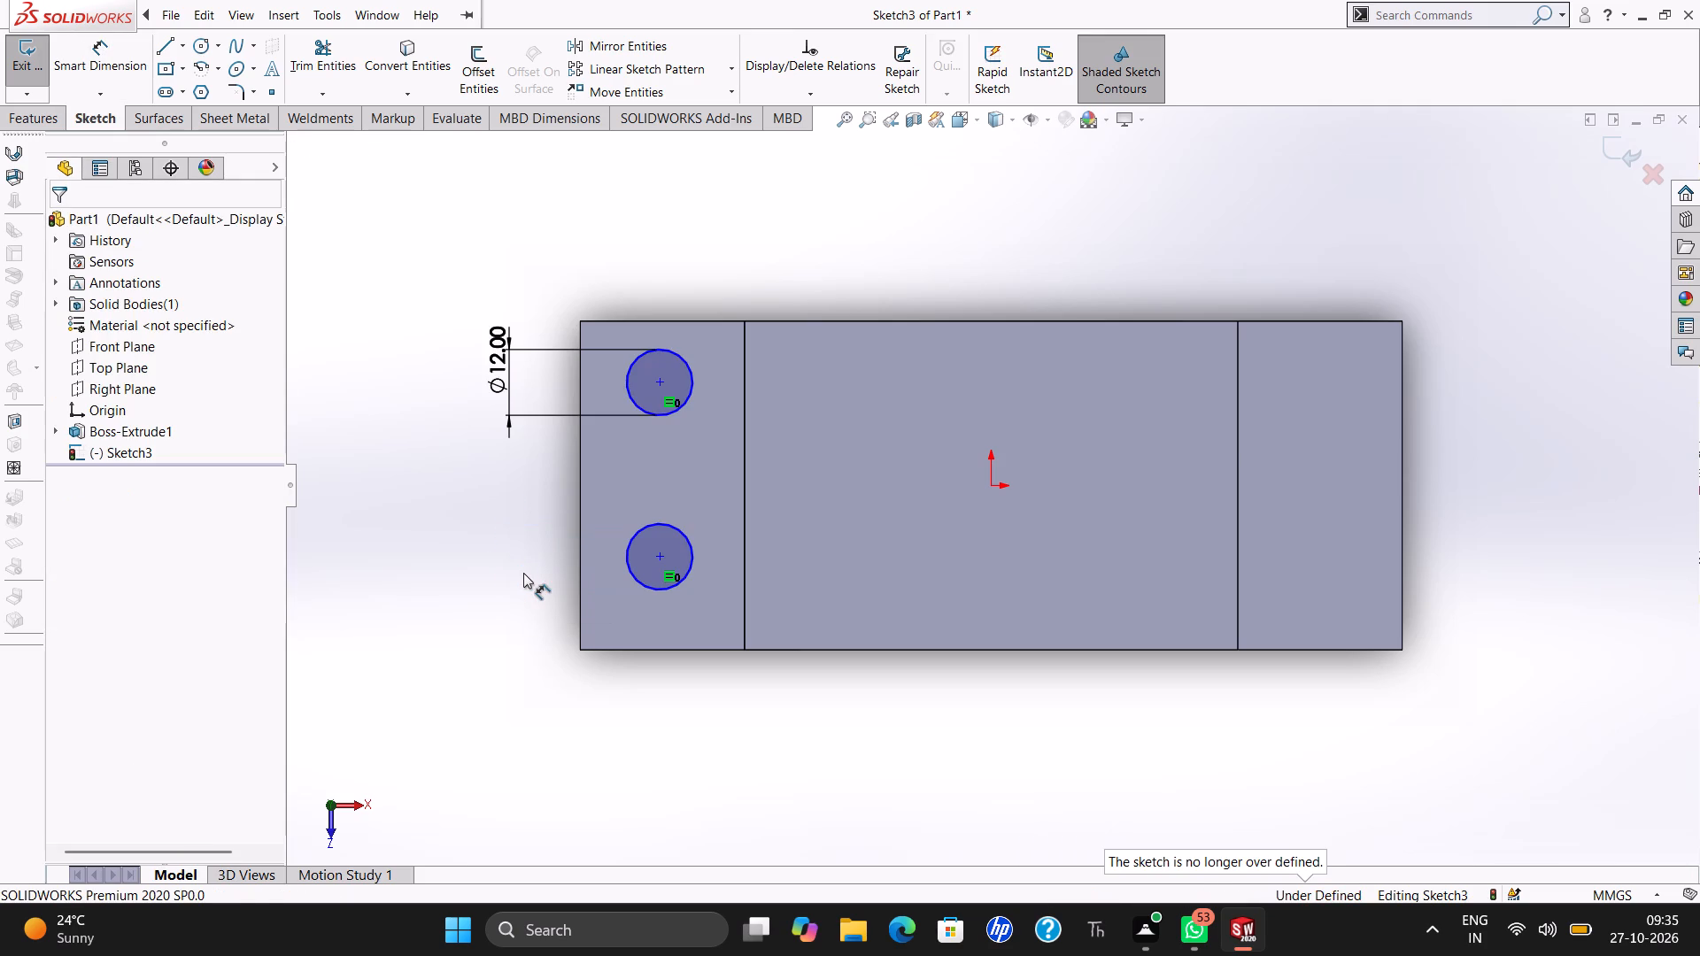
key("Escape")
Dimension the upper circle's centre 15 mm from the left flange's outer edge.
left_click(104, 74)
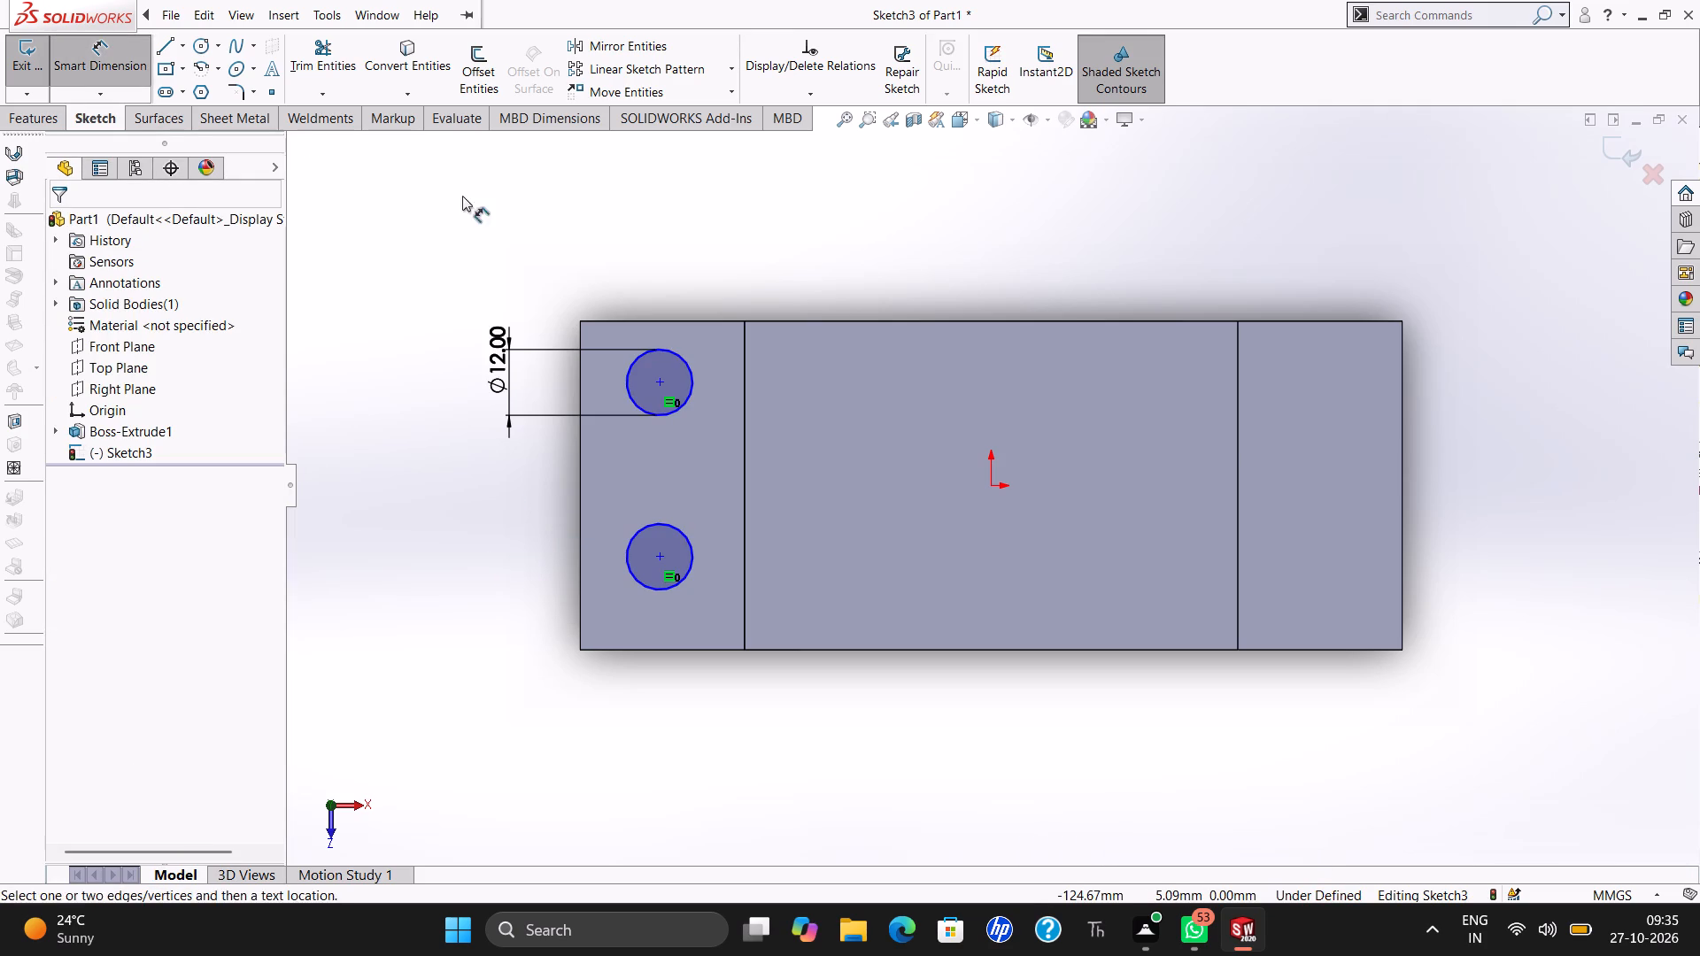
left_click_drag(660, 381, 596, 389)
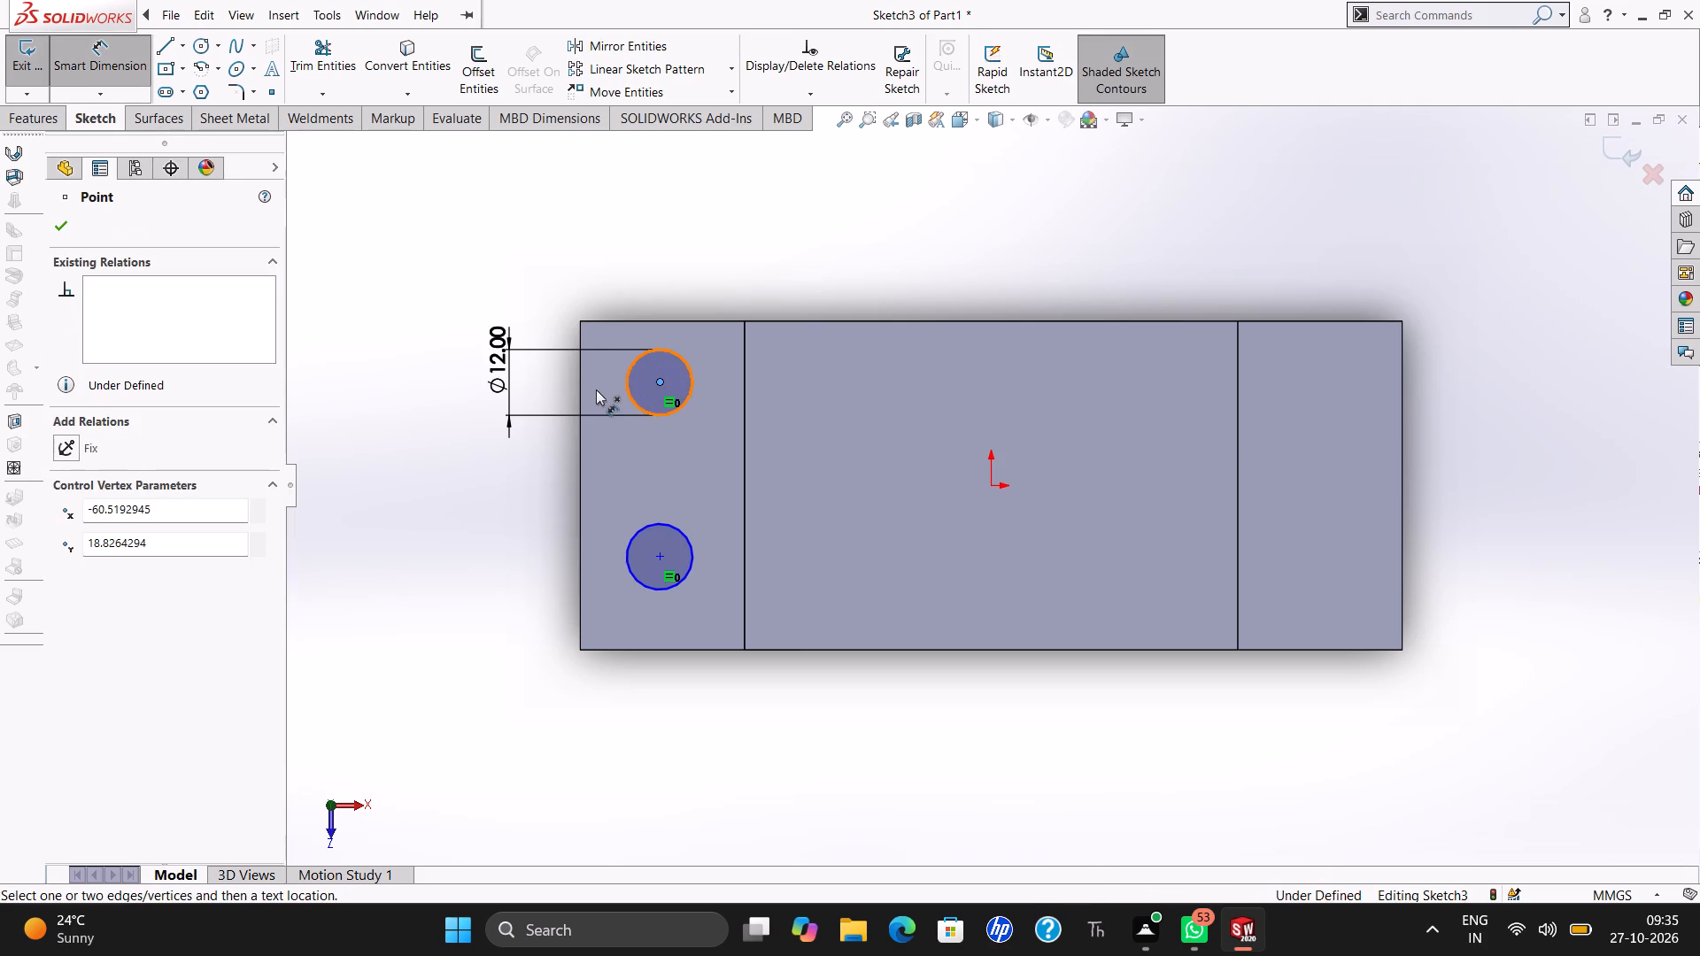
left_click_drag(596, 389, 581, 383)
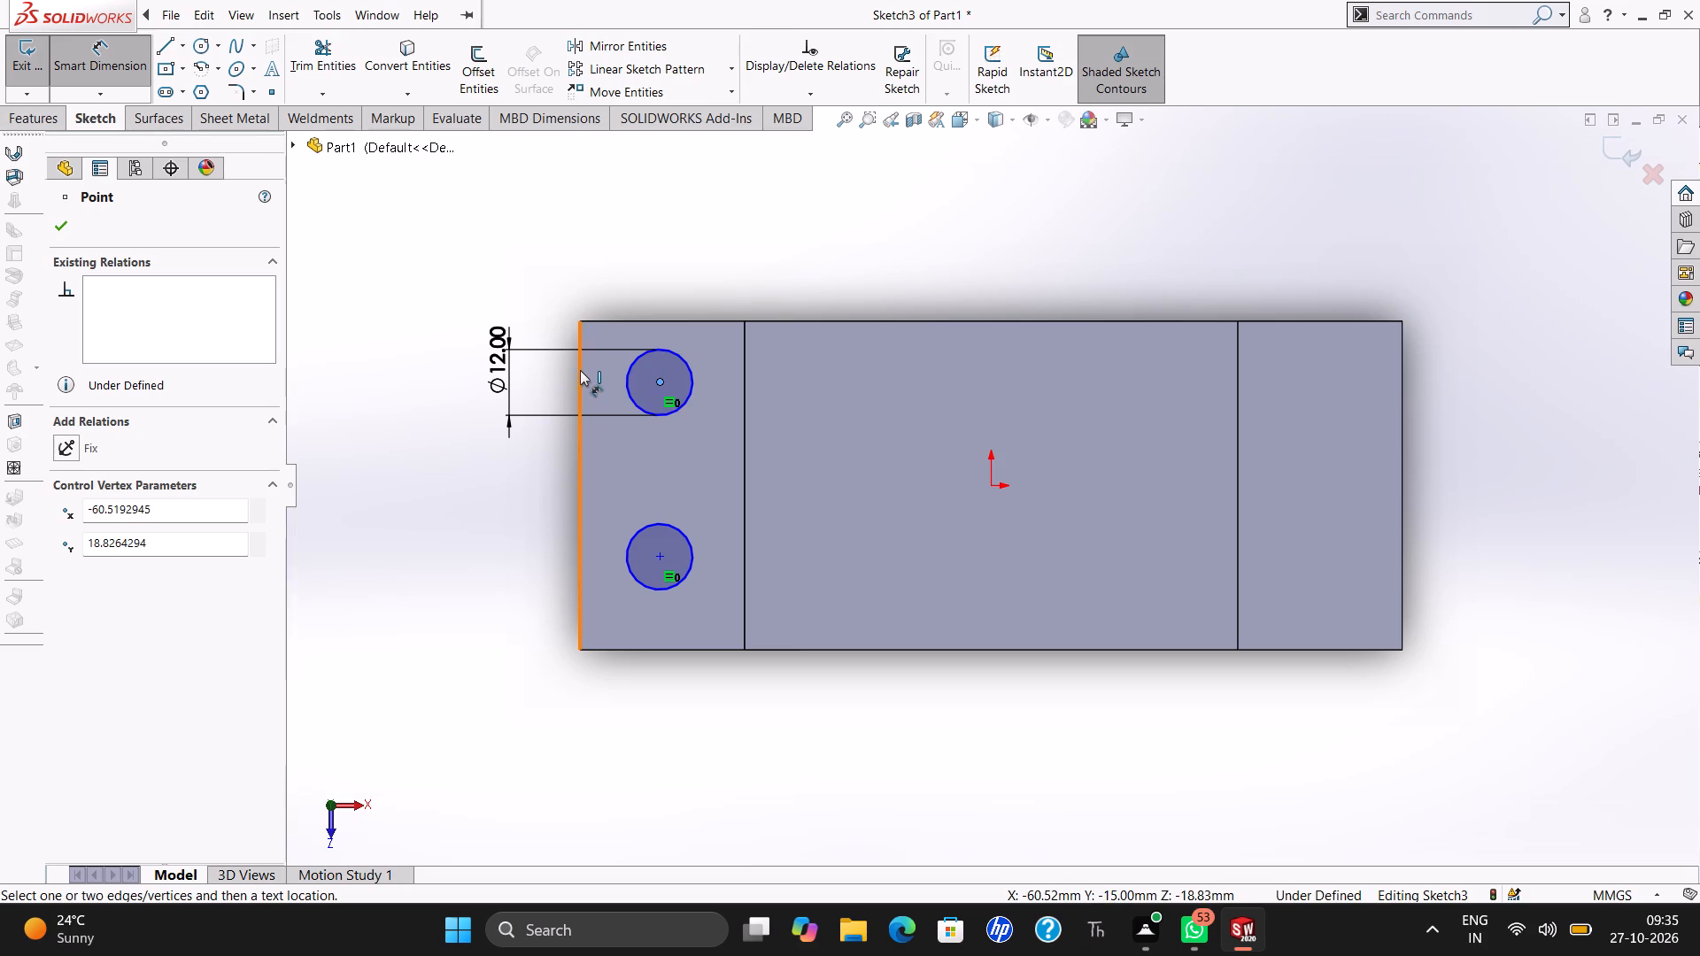
left_click_drag(580, 369, 616, 265)
left_click(616, 265)
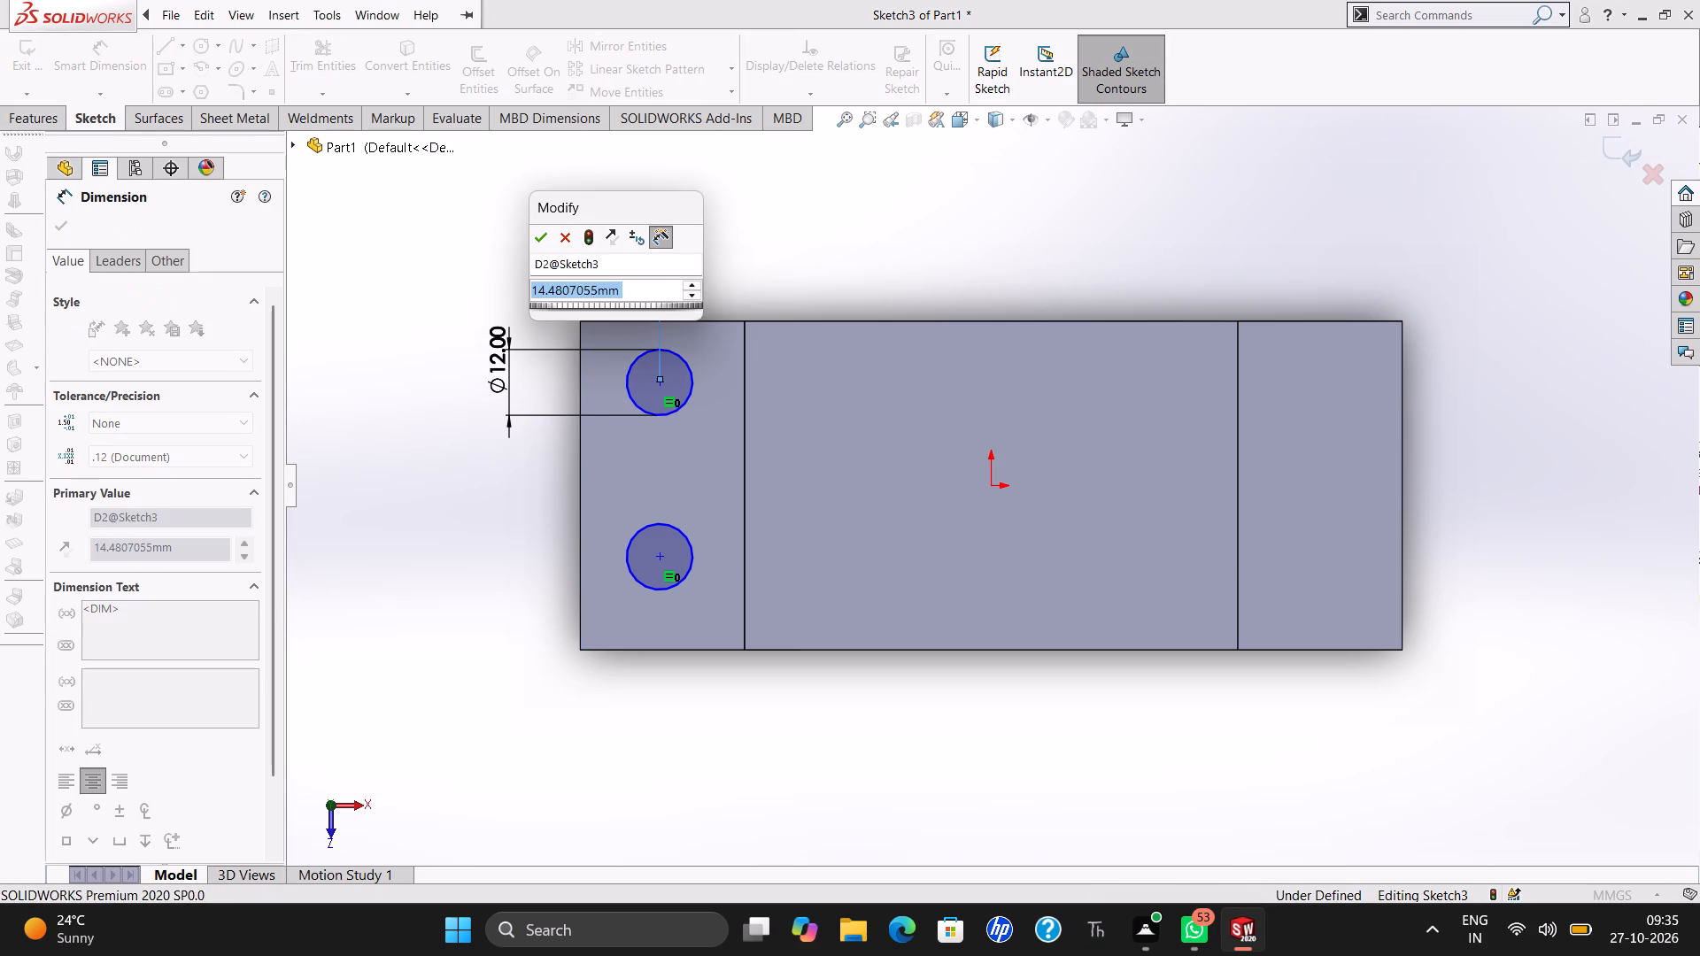
type("15")
key("Return")
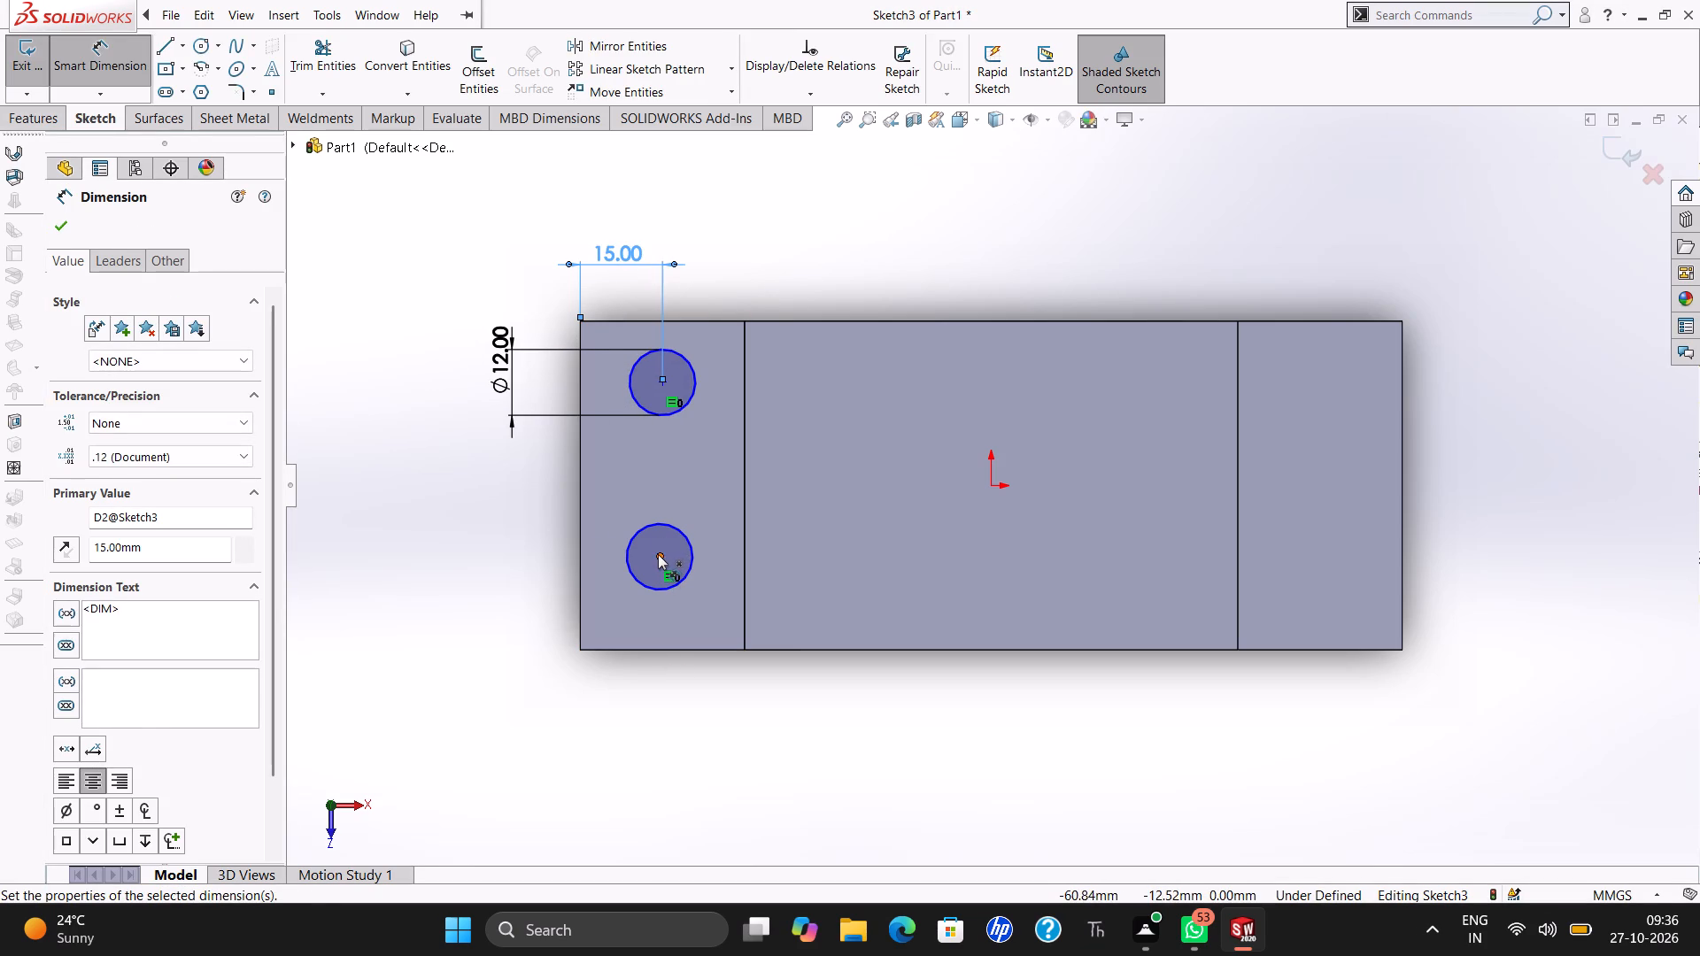
Dimension the lower circle's centre 15 mm from the left flange's outer edge.
left_click_drag(658, 554, 580, 640)
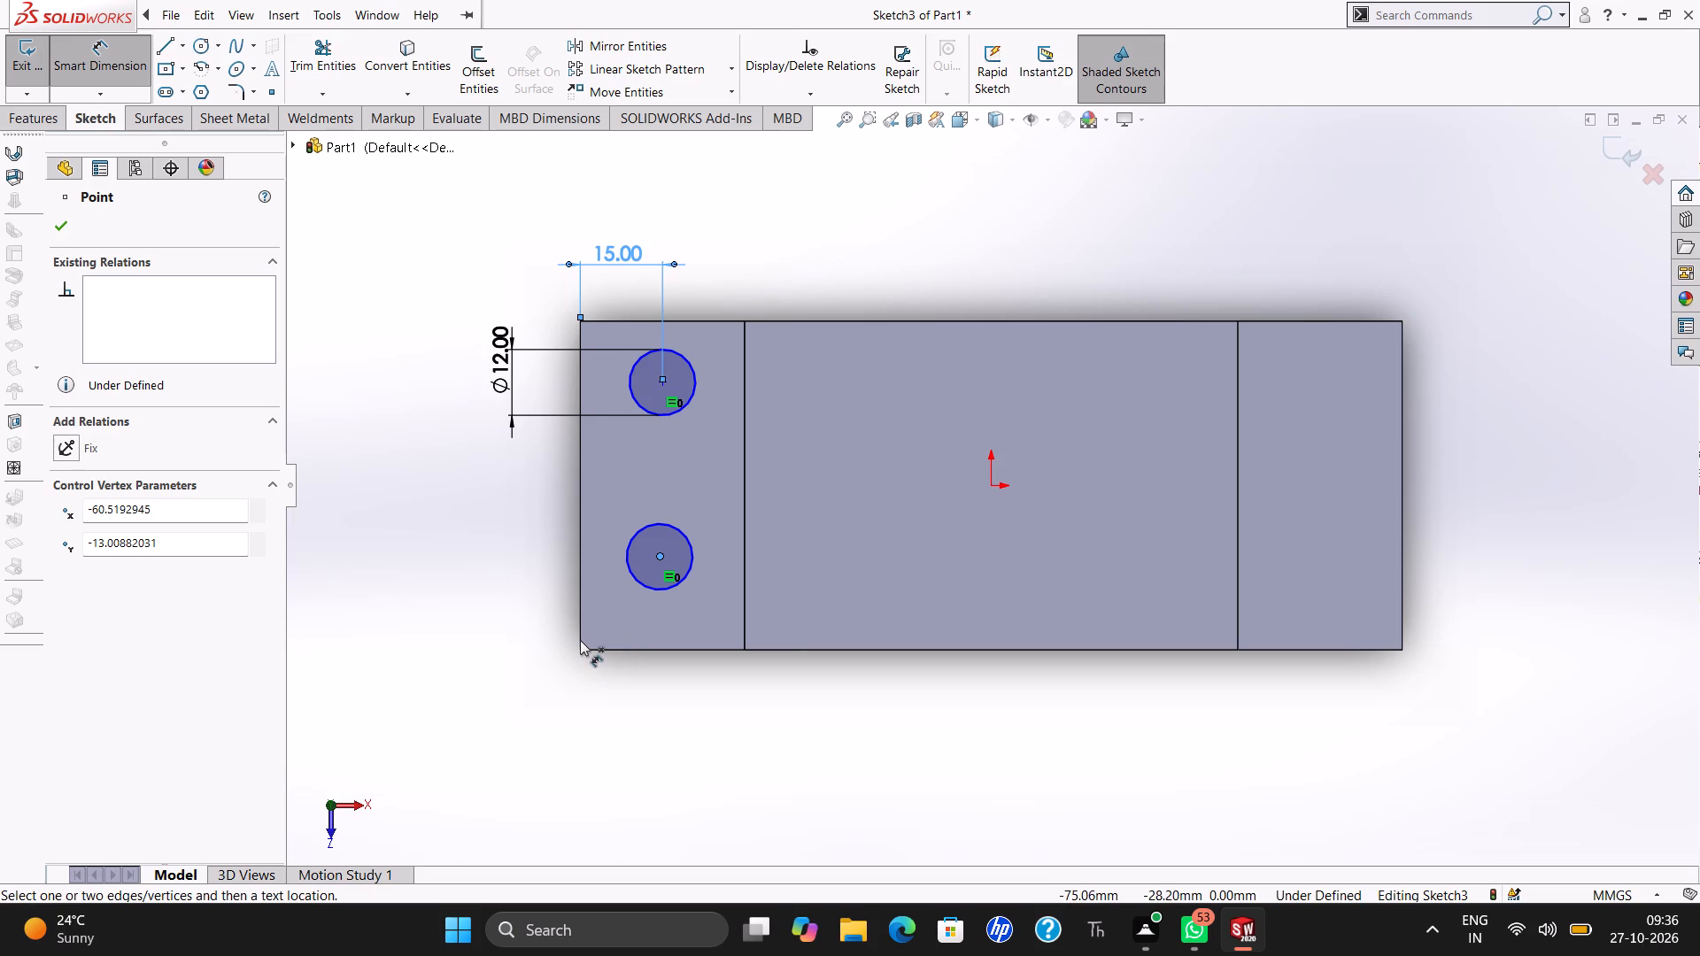
left_click_drag(580, 640, 585, 582)
left_click_drag(585, 582, 574, 611)
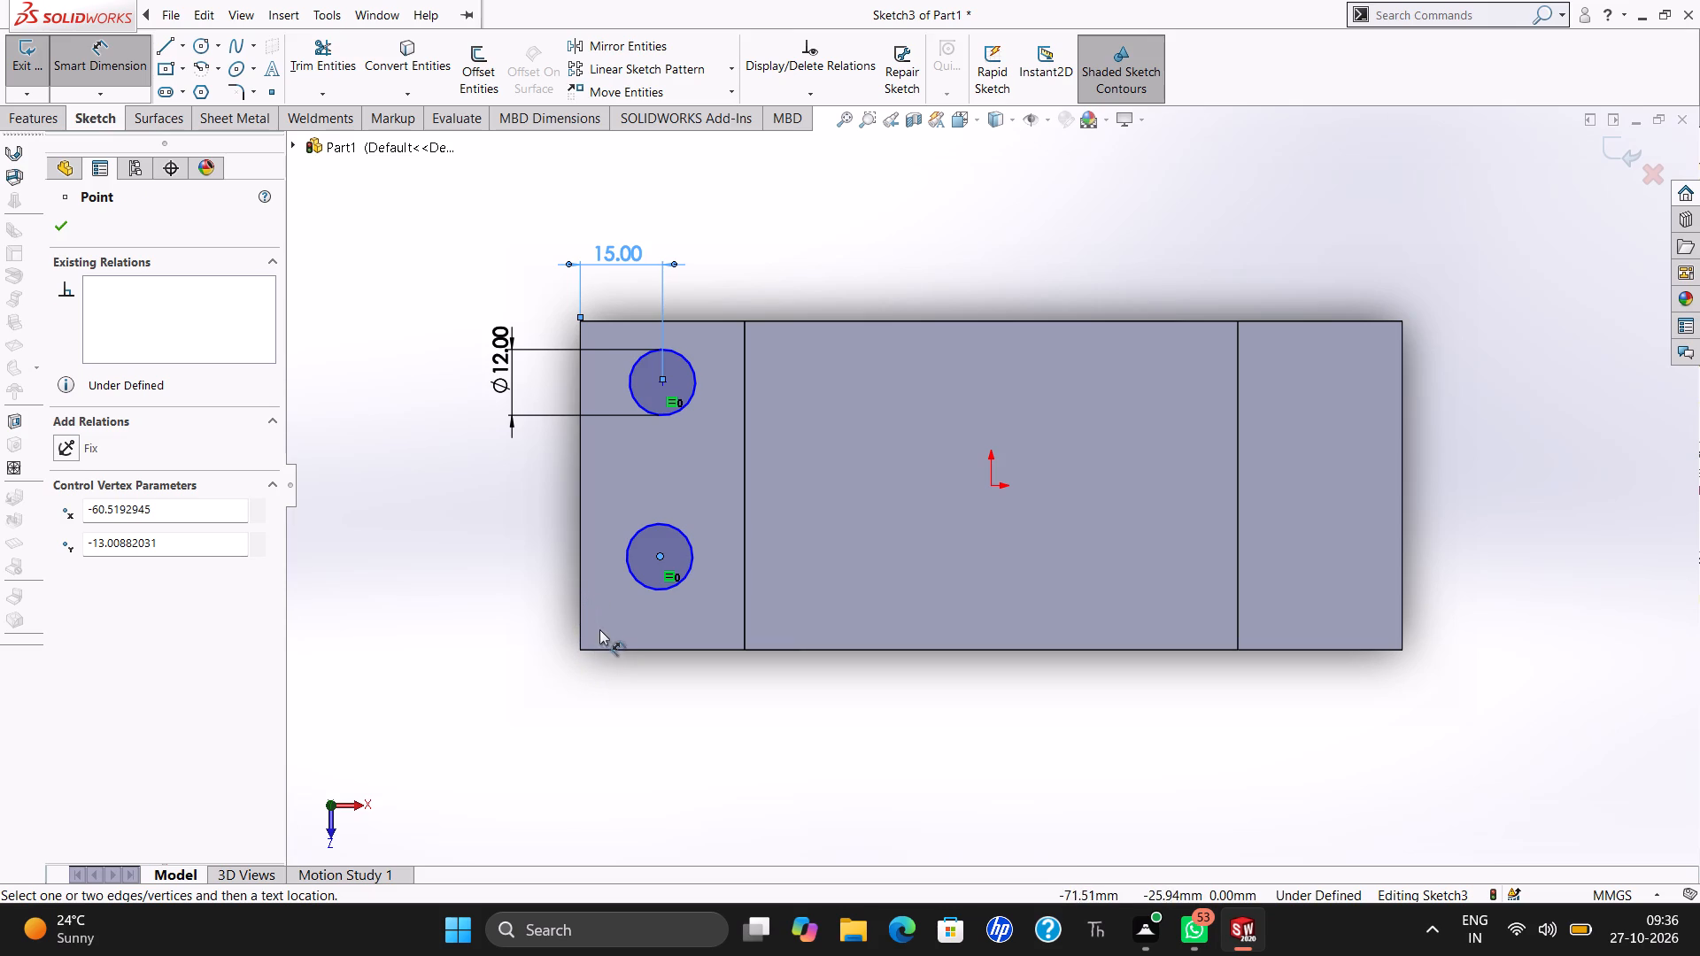
left_click(580, 625)
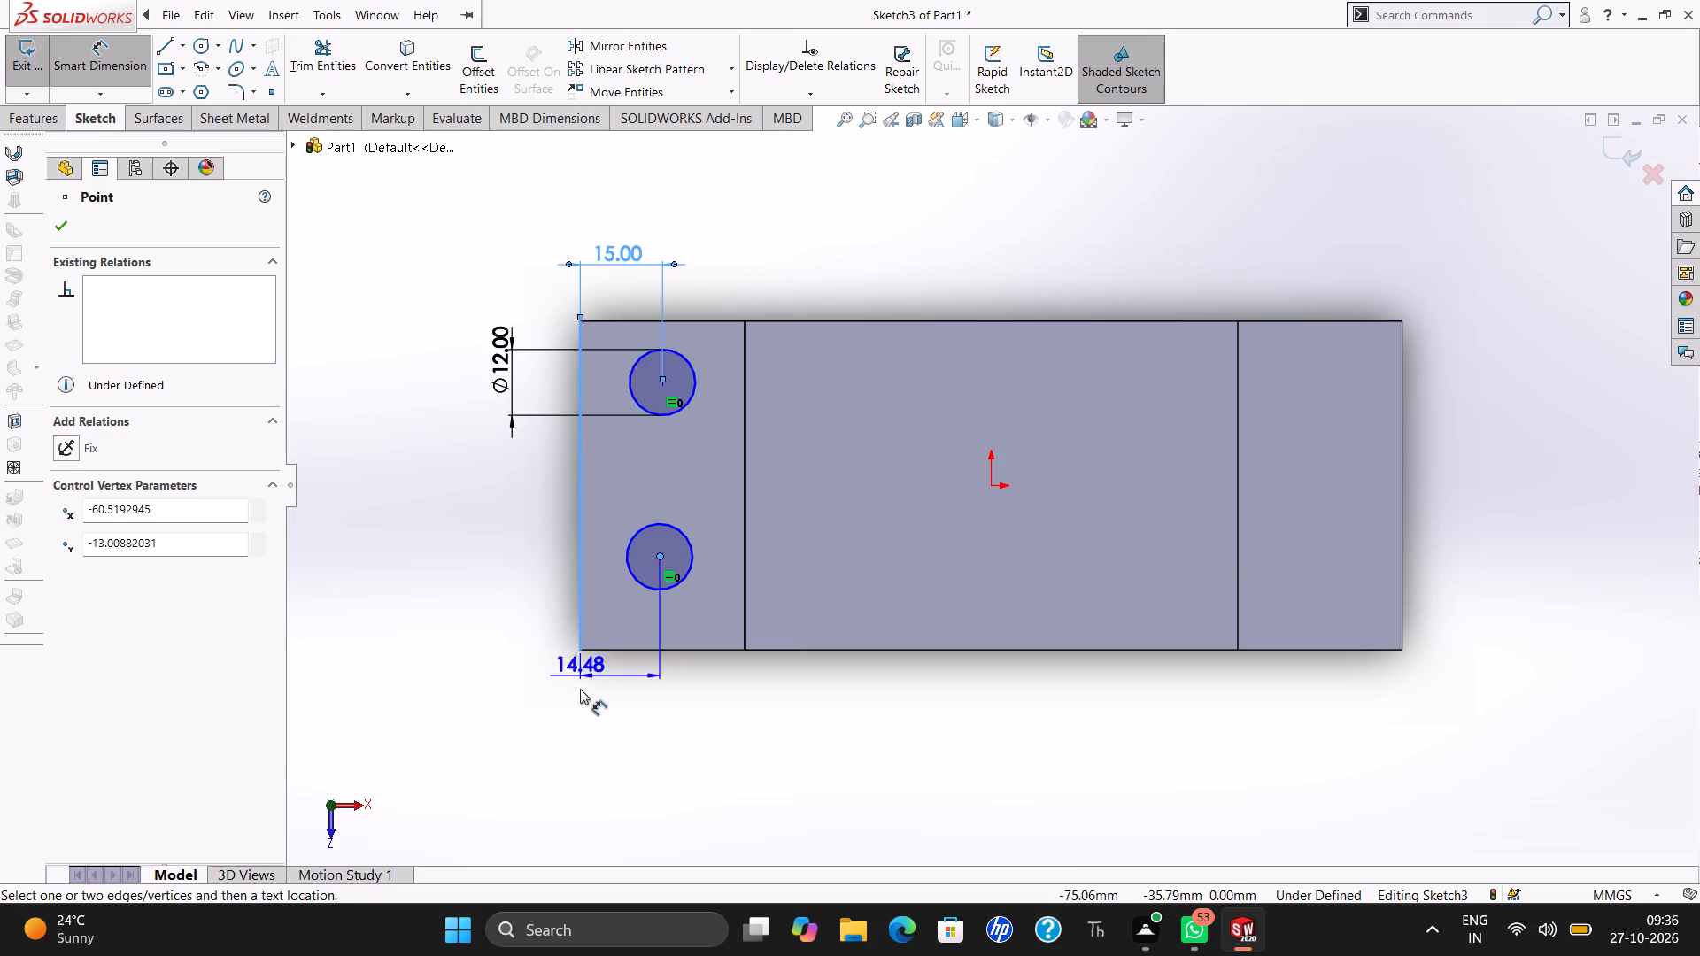
left_click(615, 698)
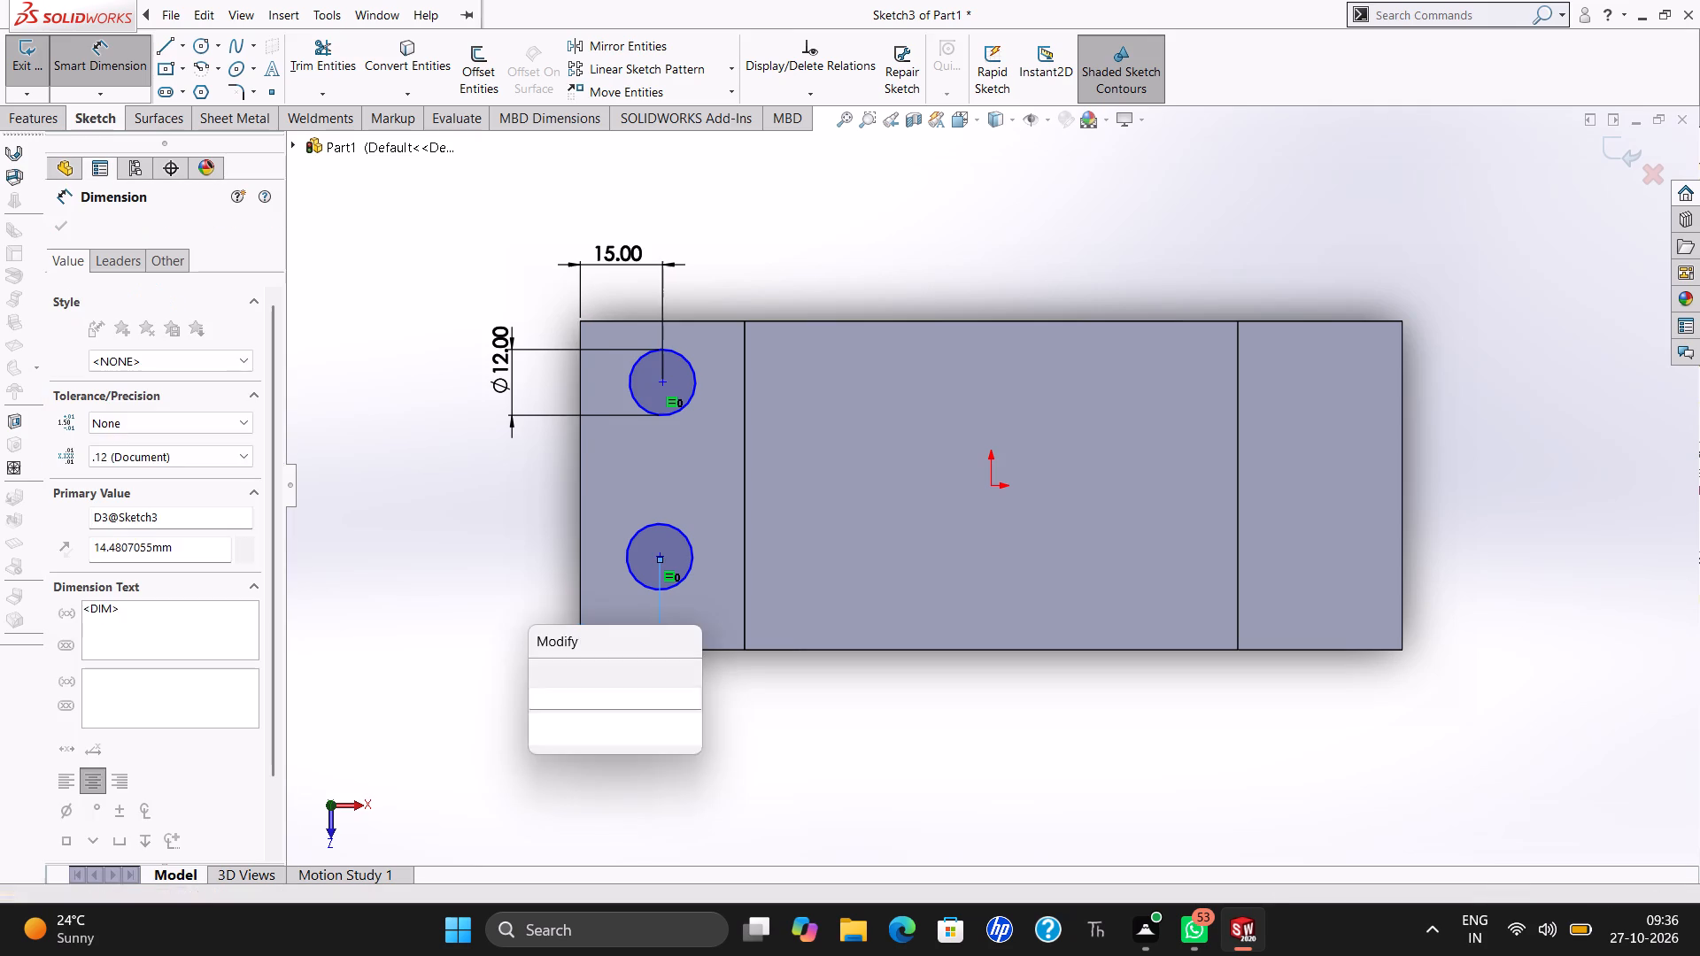
type("15")
key("Return")
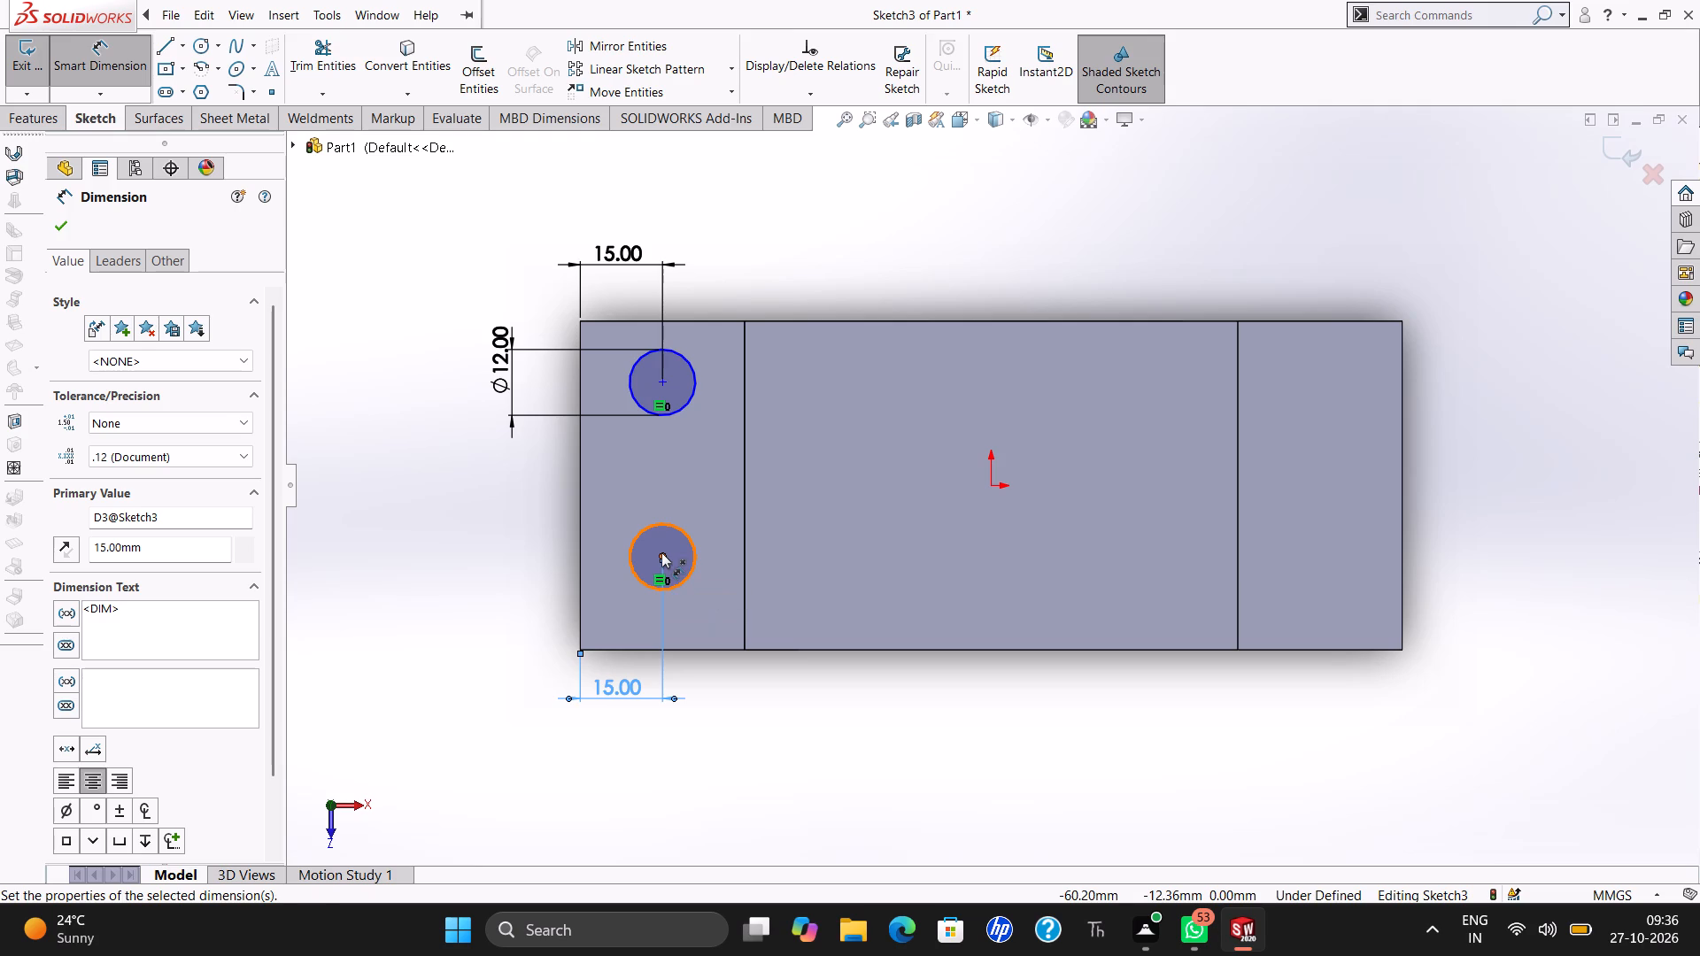
Set the vertical distance between the two circles' centres to 30 mm.
left_click_drag(661, 552, 662, 378)
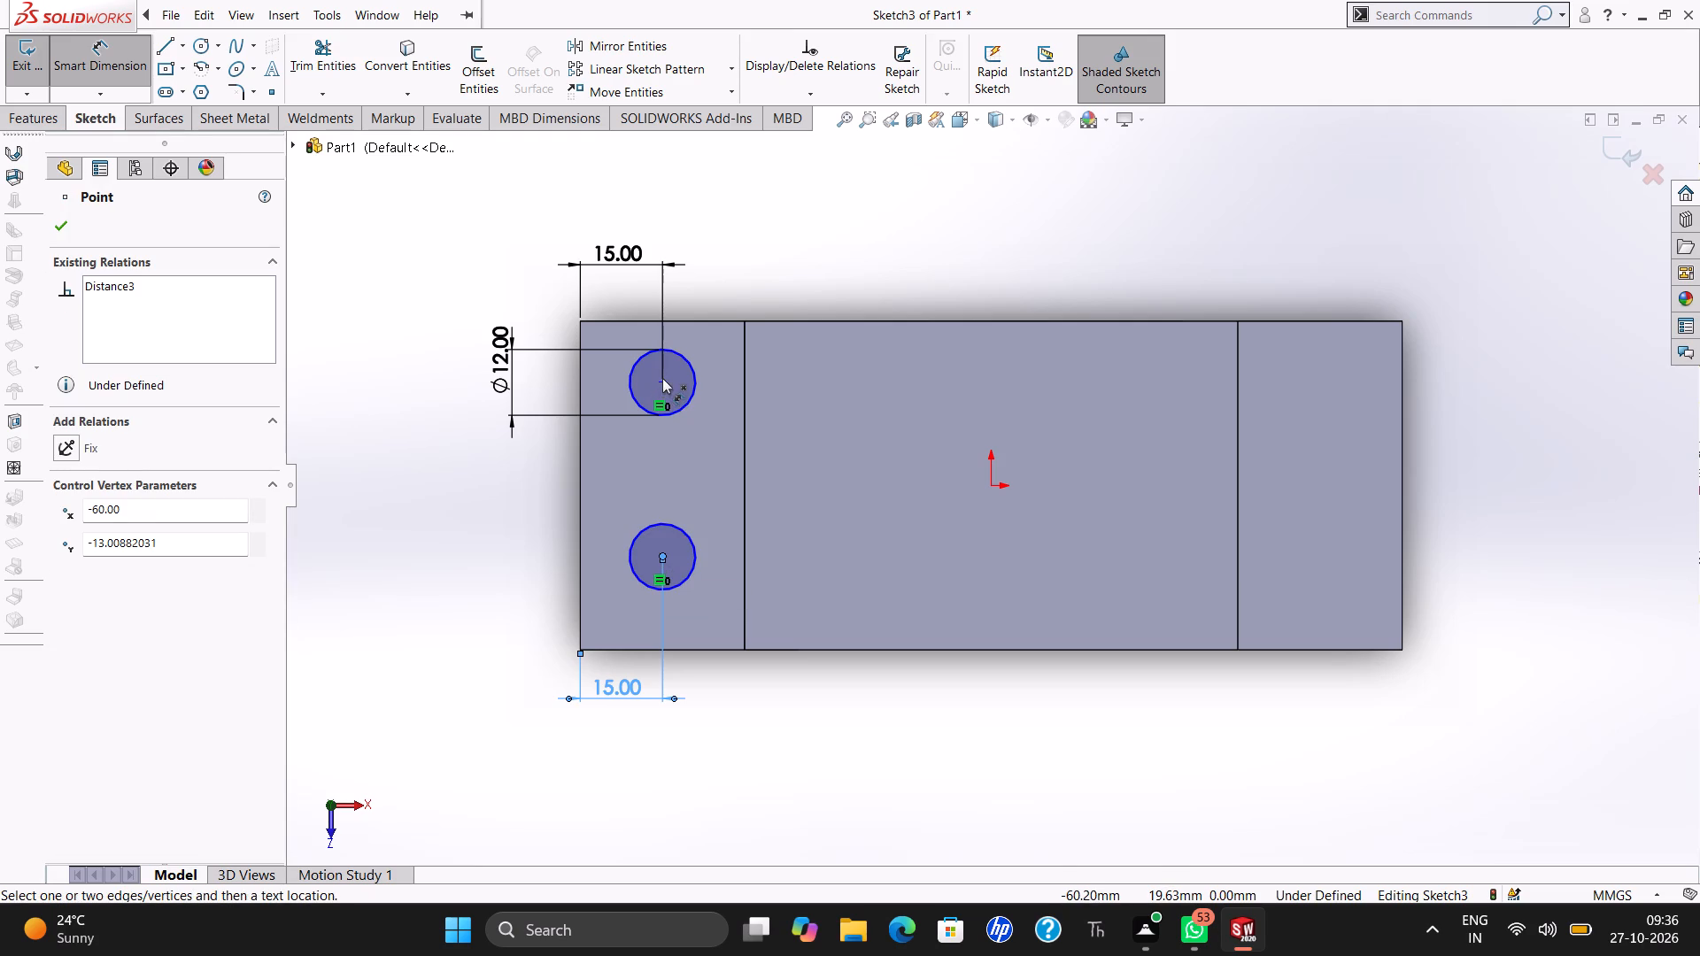
left_click_drag(662, 378, 668, 392)
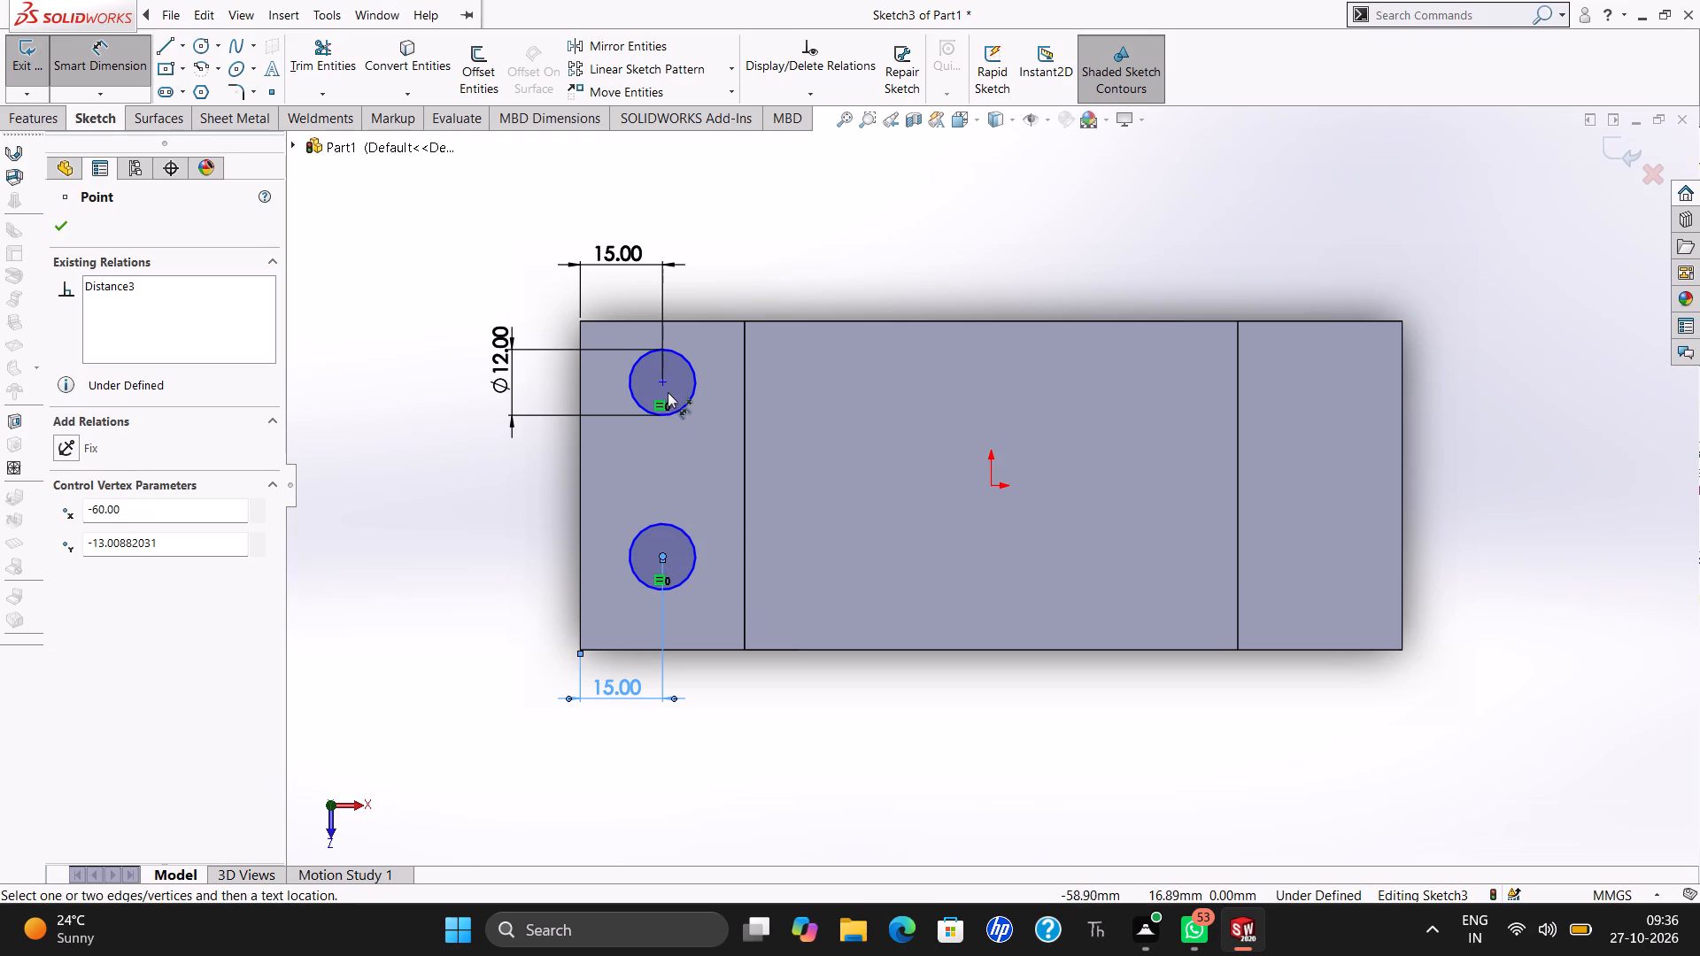
left_click_drag(668, 392, 661, 380)
left_click(661, 380)
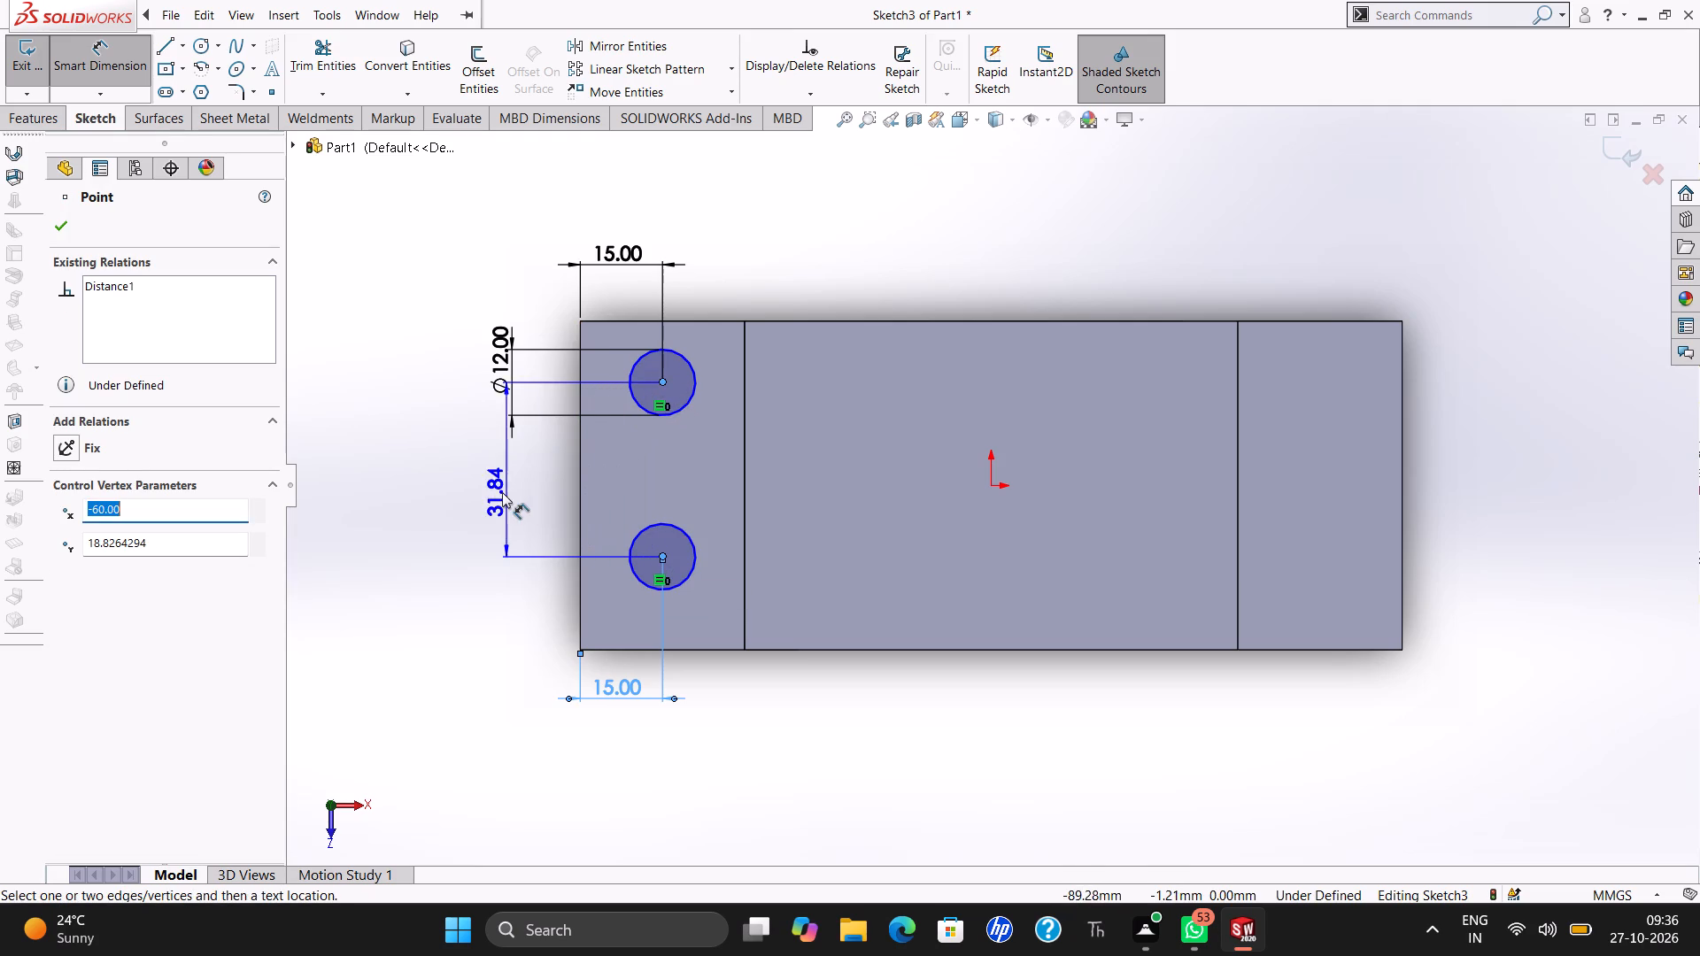
left_click(485, 468)
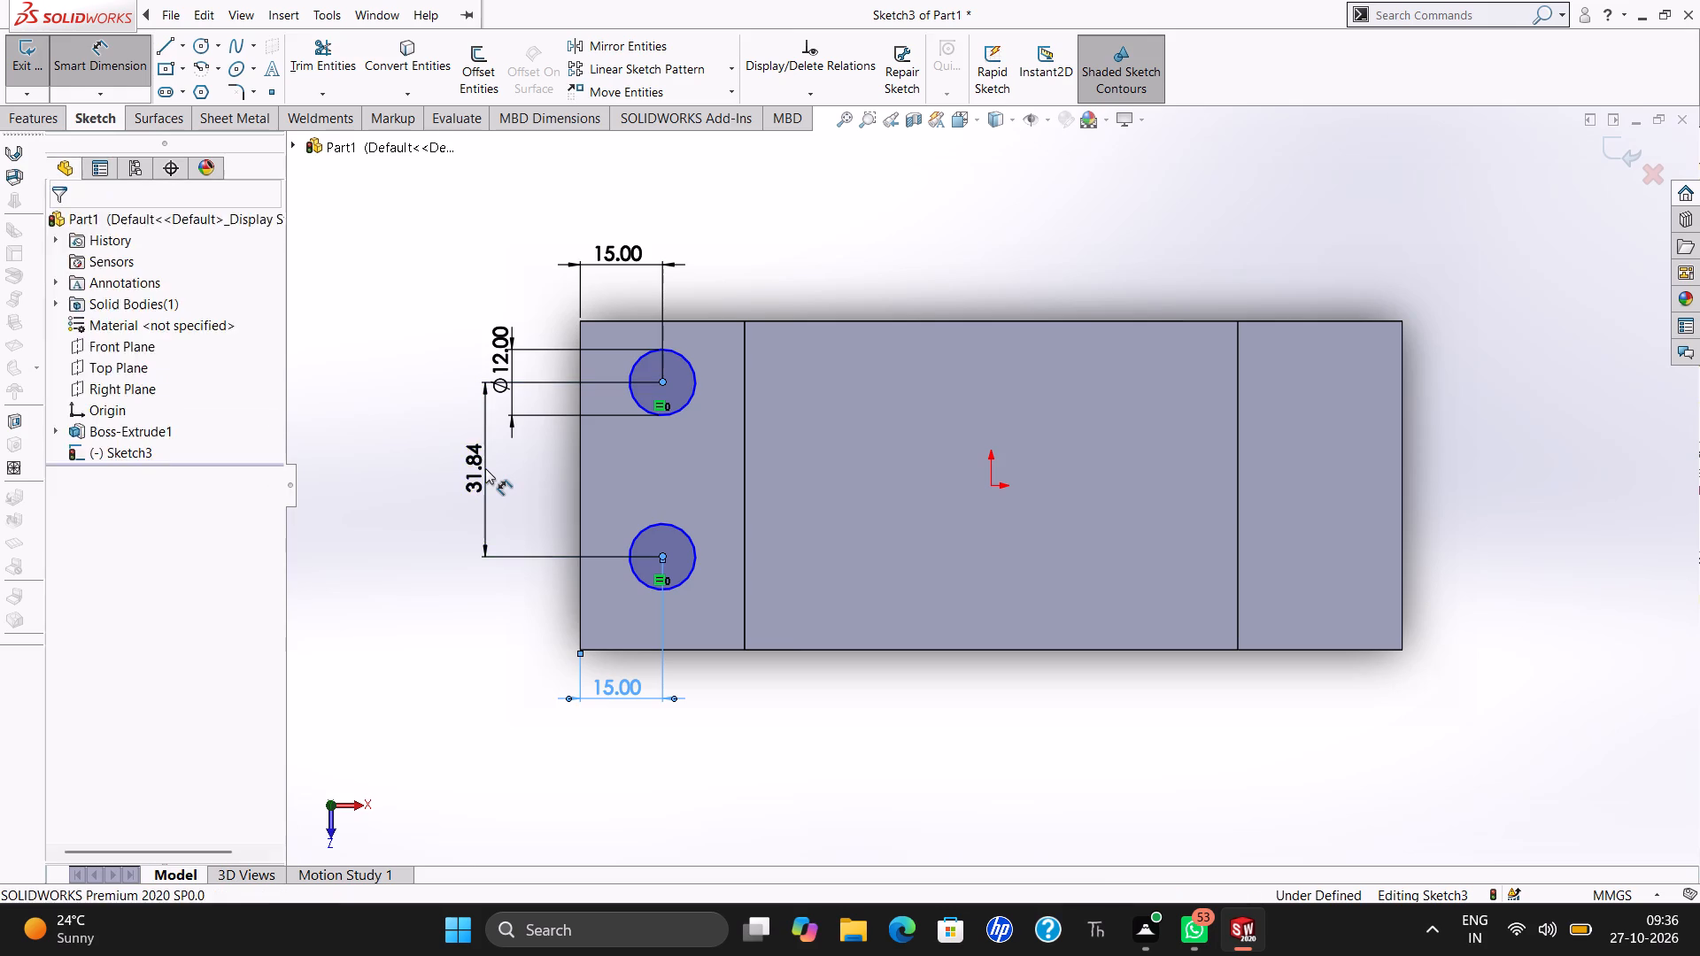
type("30")
key("Return")
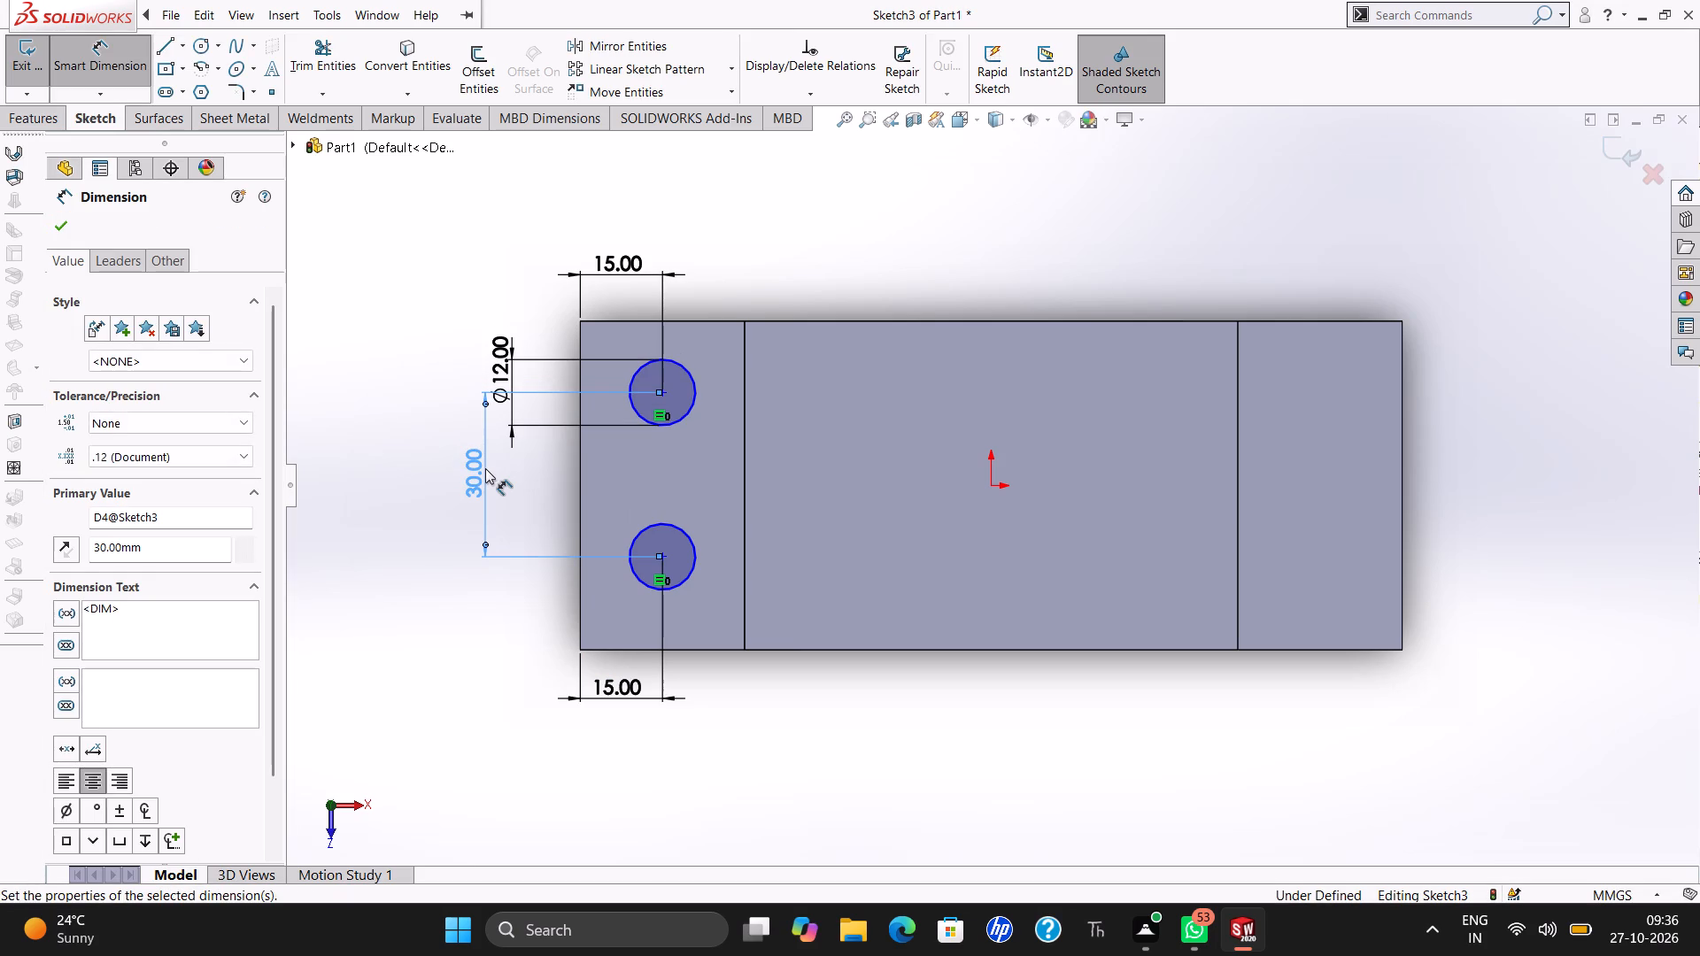
key("Escape")
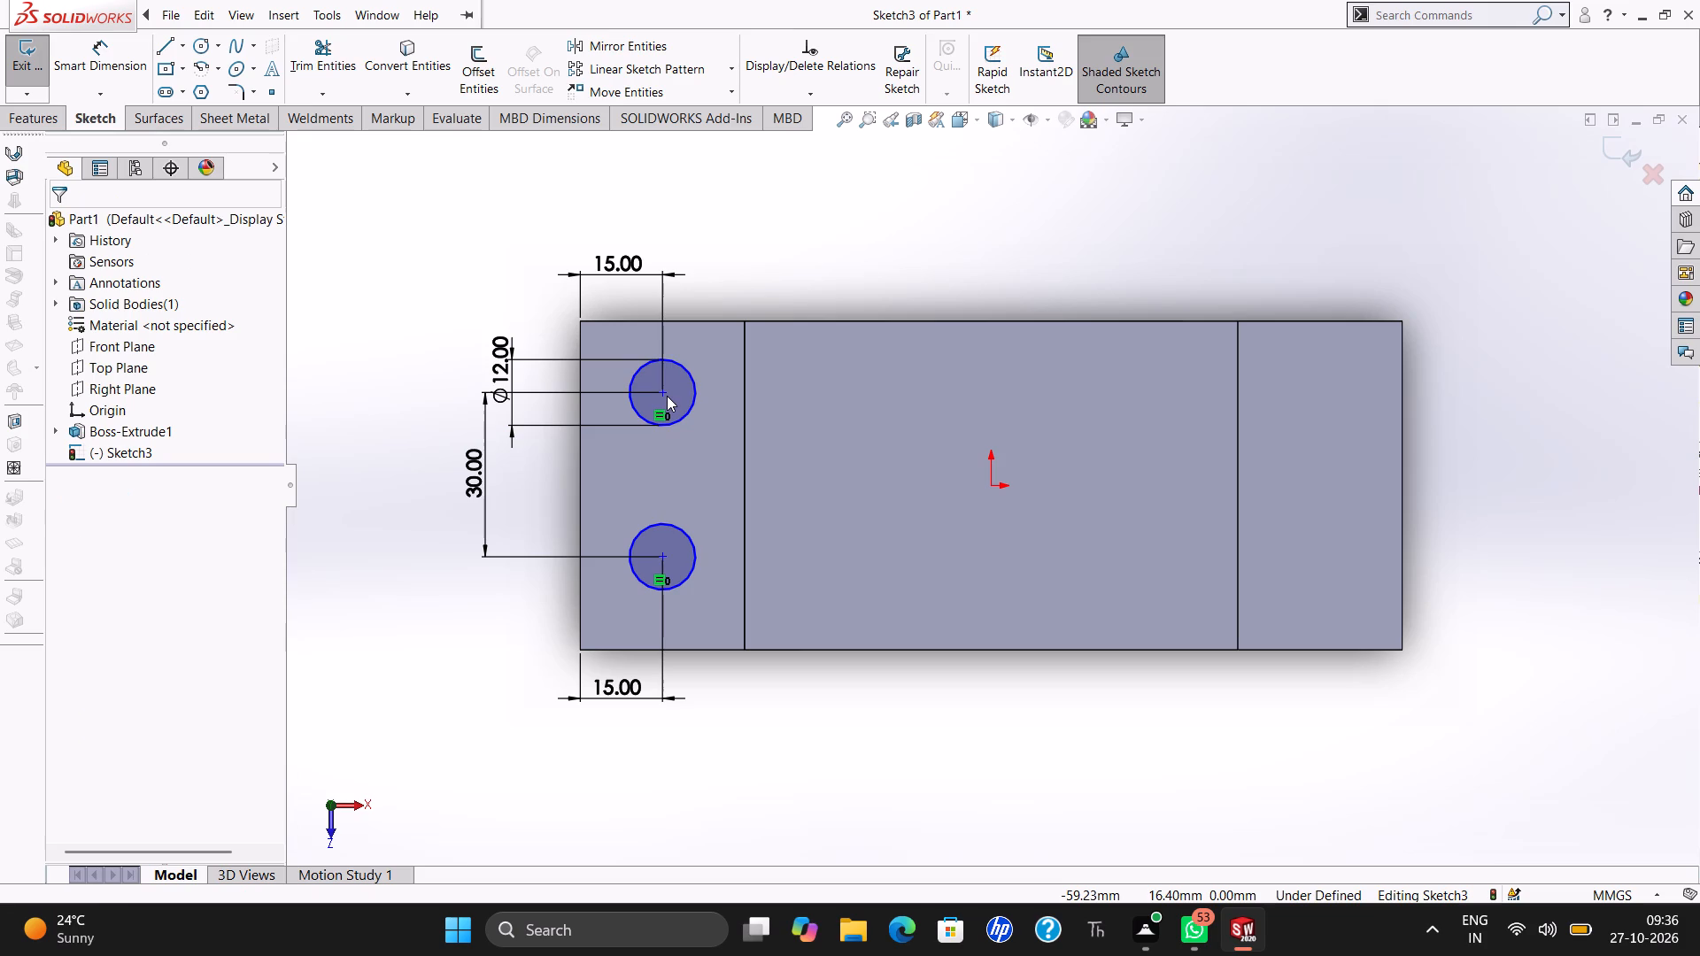
Sketch a horizontal line about 20.3 mm long, running inward from the midpoint of the left flange's outer edge.
key("l")
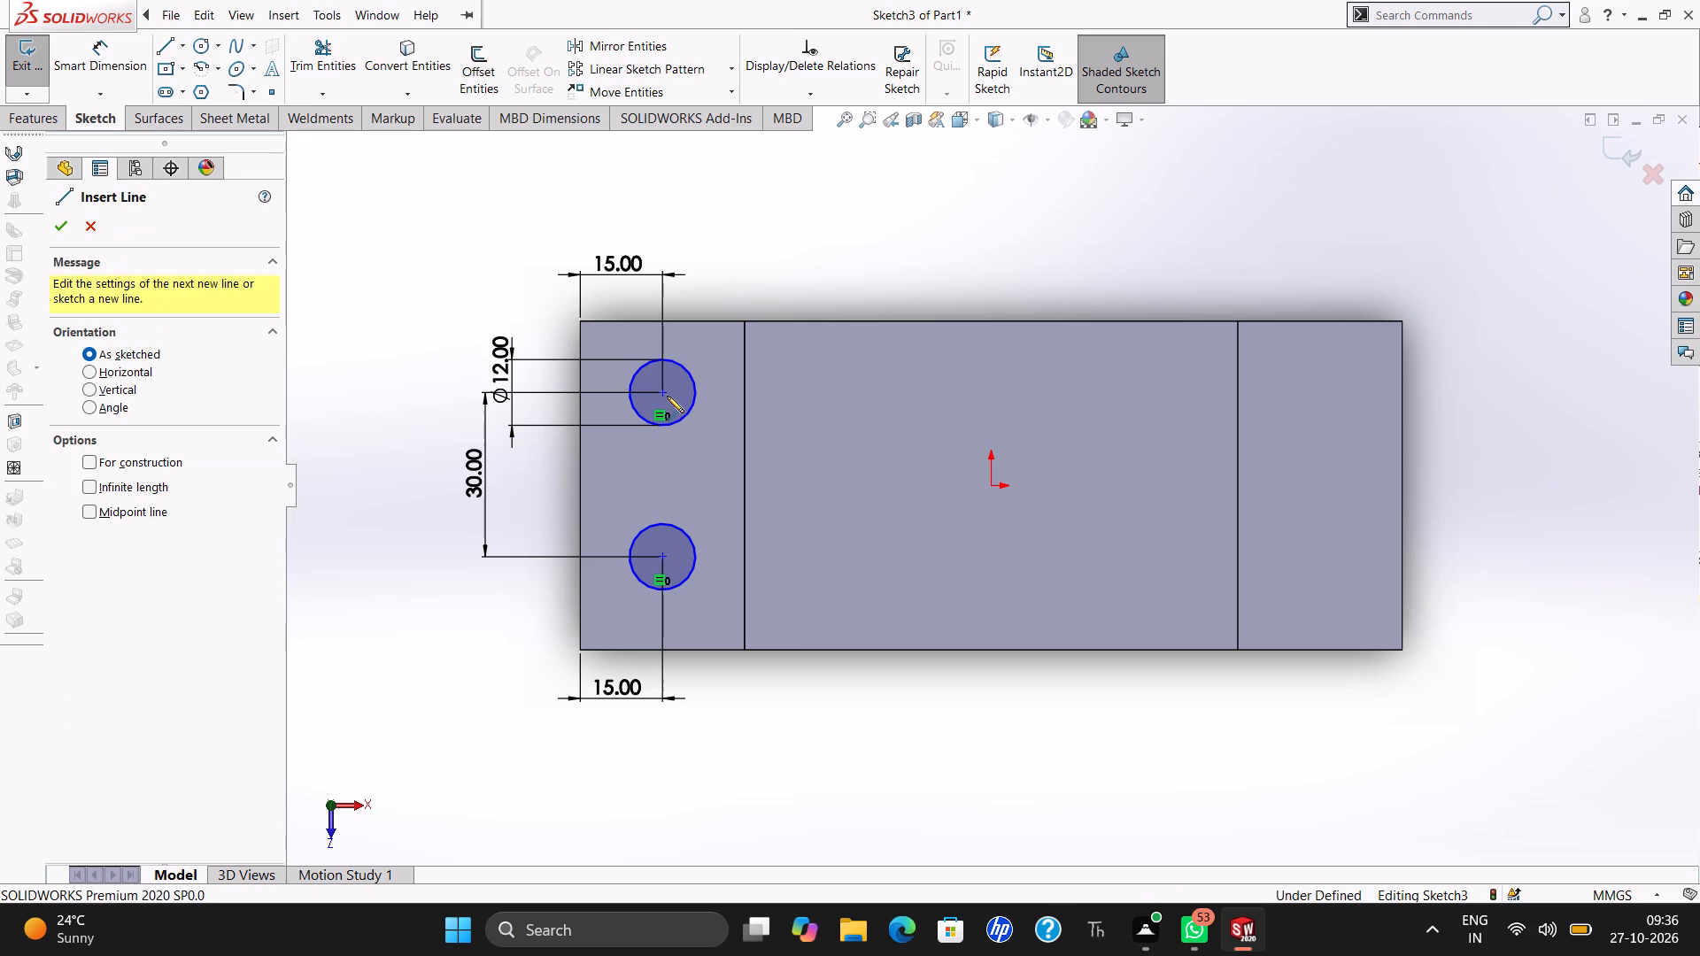
key("Escape")
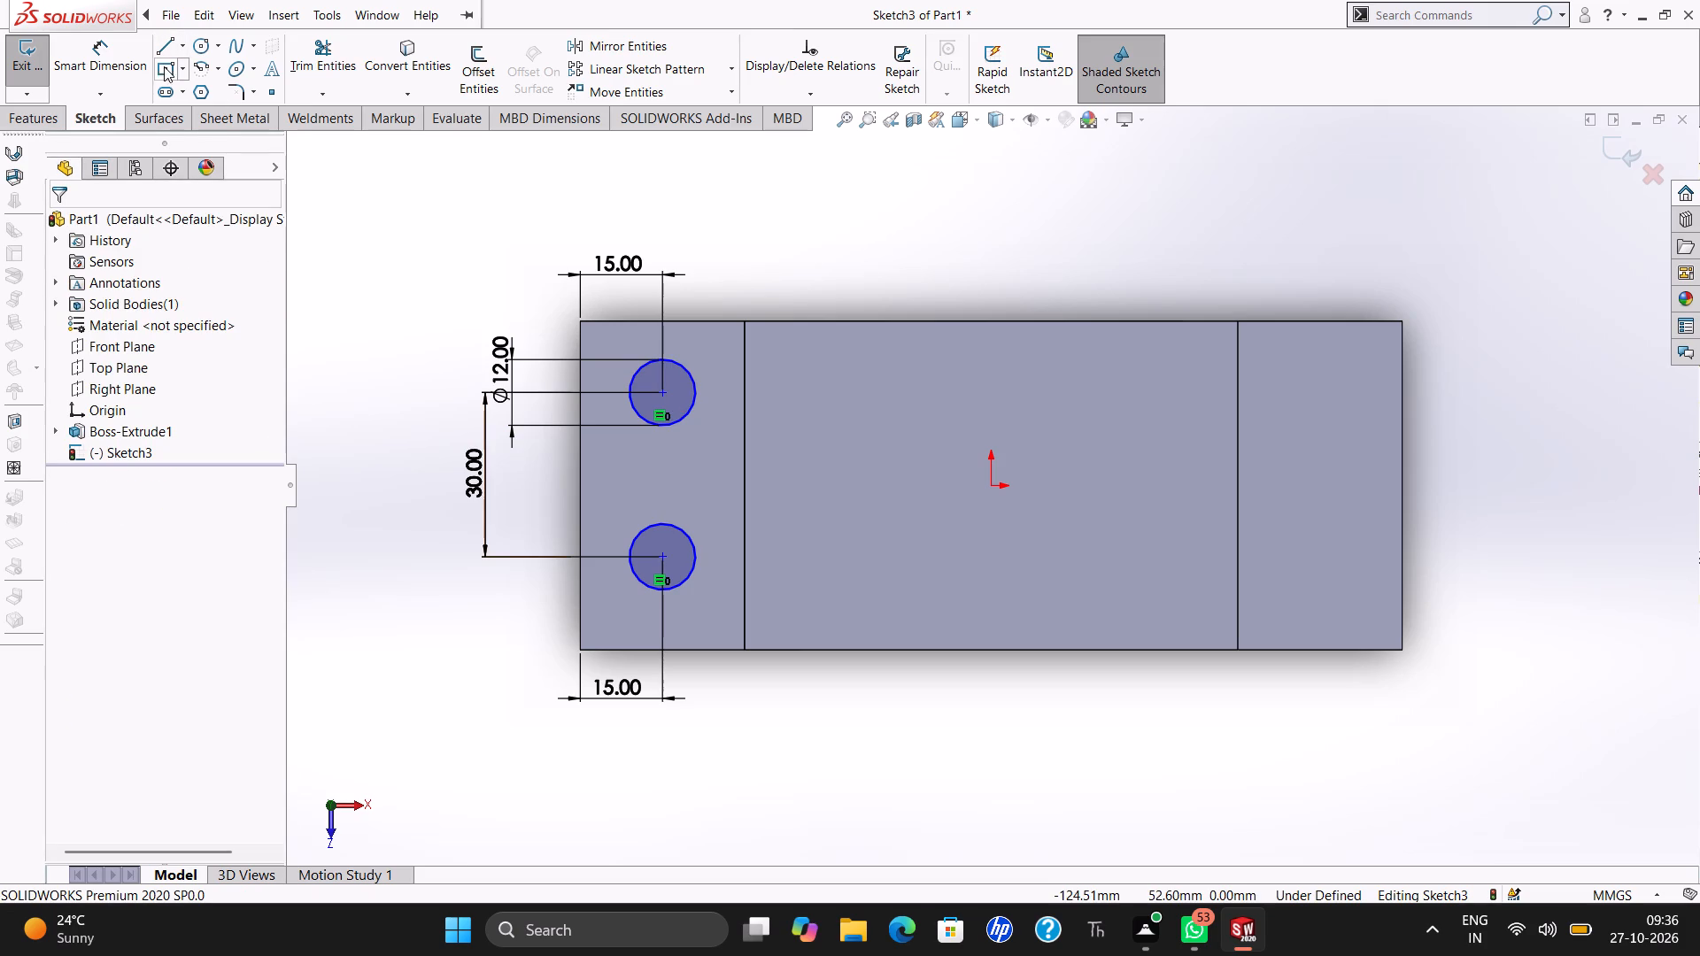
left_click(164, 43)
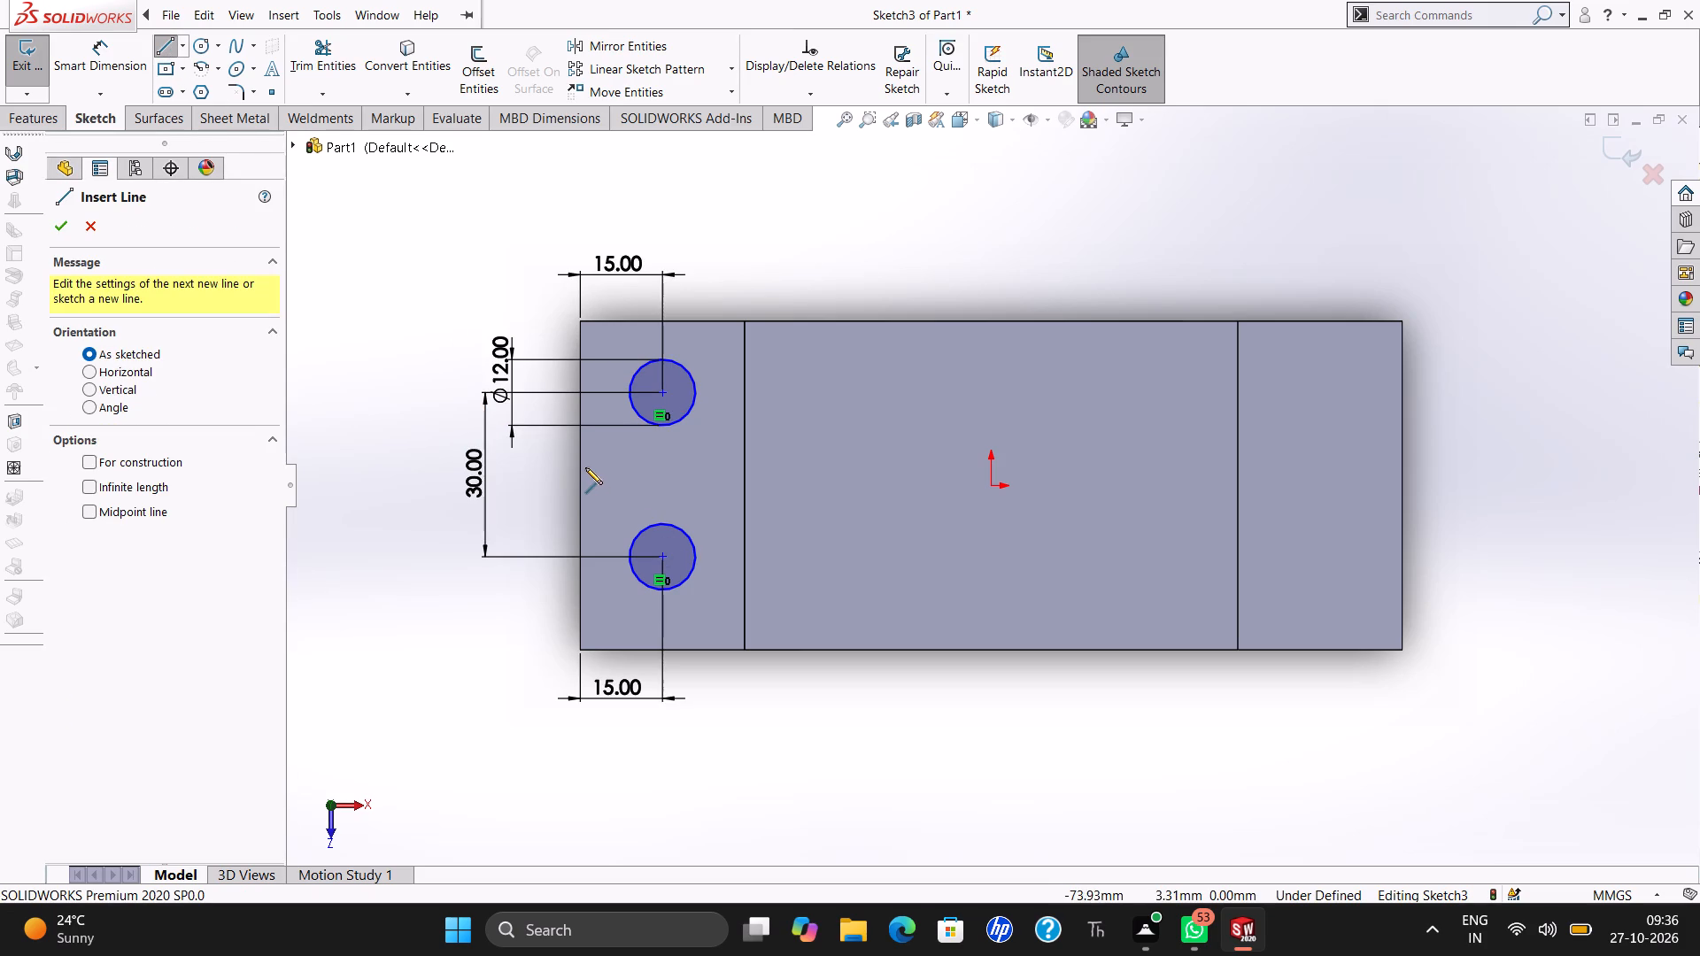
left_click(581, 485)
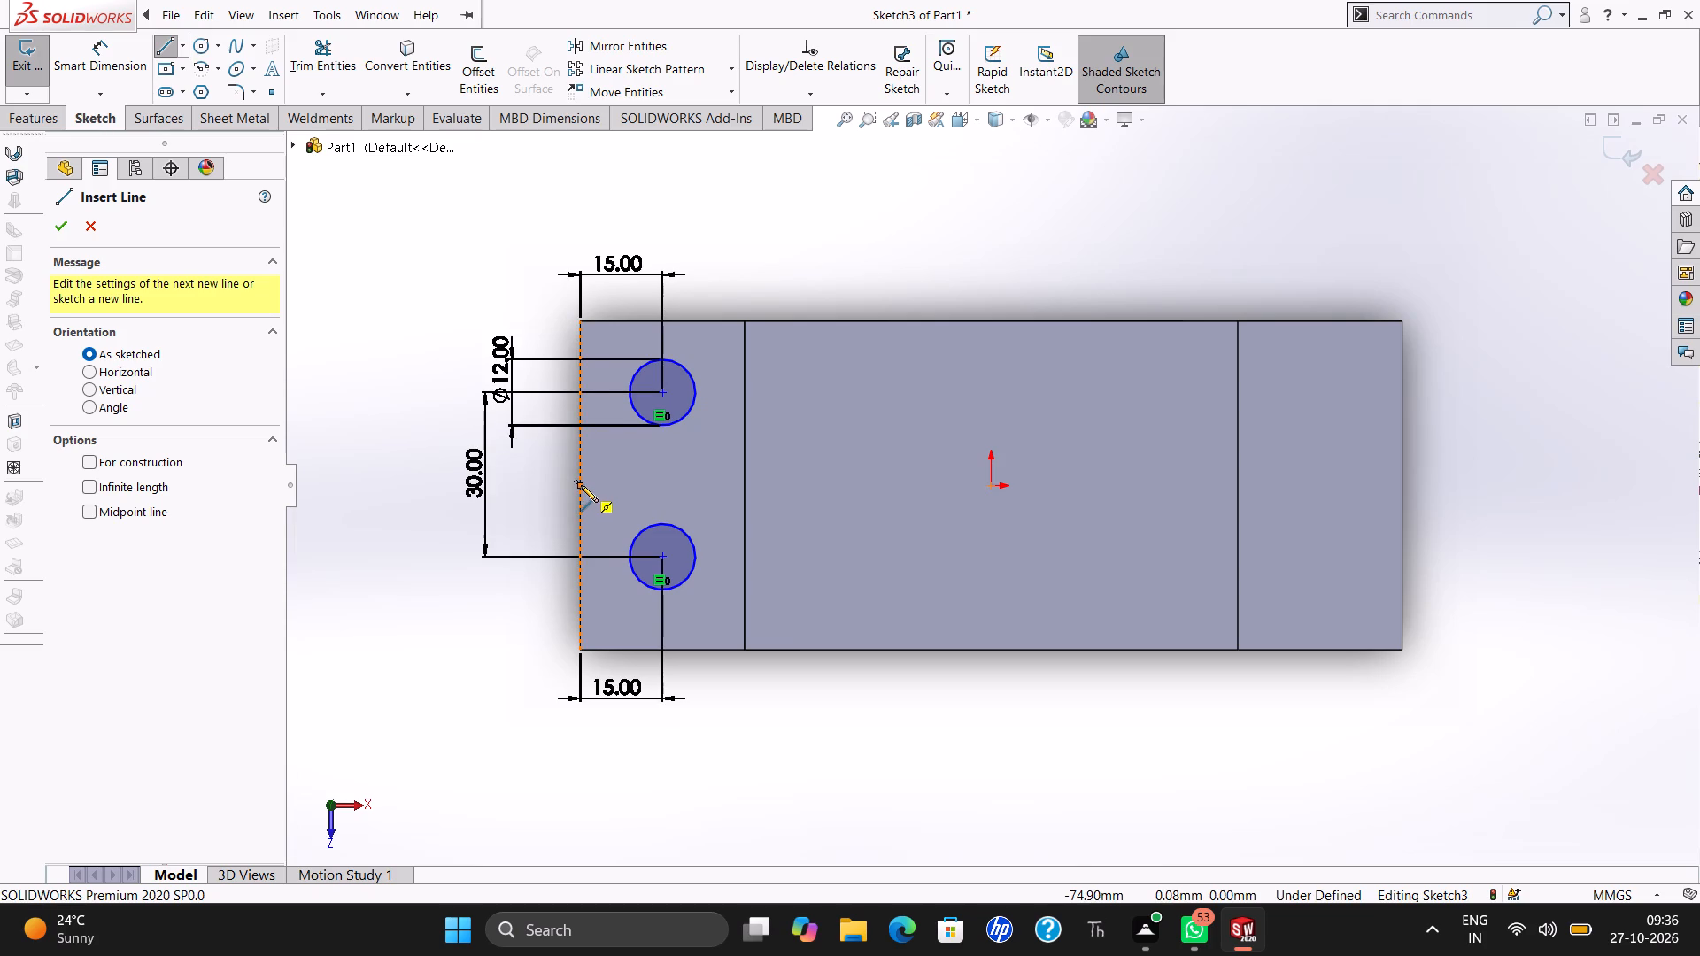
left_click(692, 487)
key("Escape")
key("Escape")
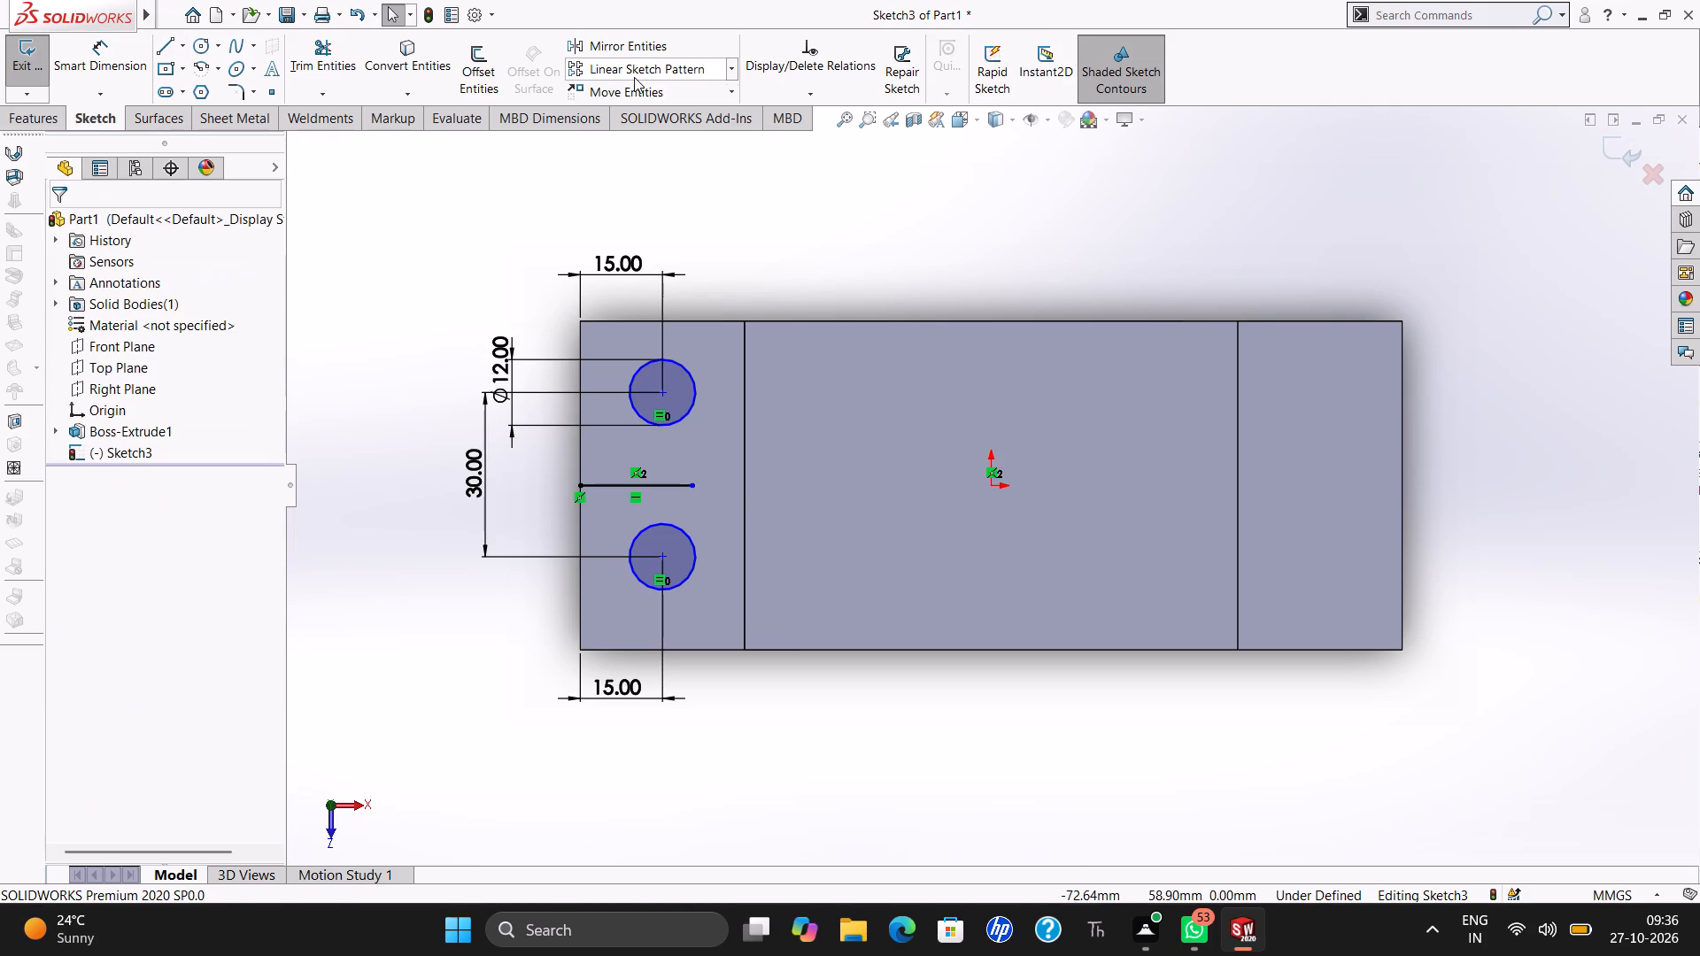
Offset the horizontal midline 15 mm toward the lower circle, with the offset dimension added.
left_click(473, 71)
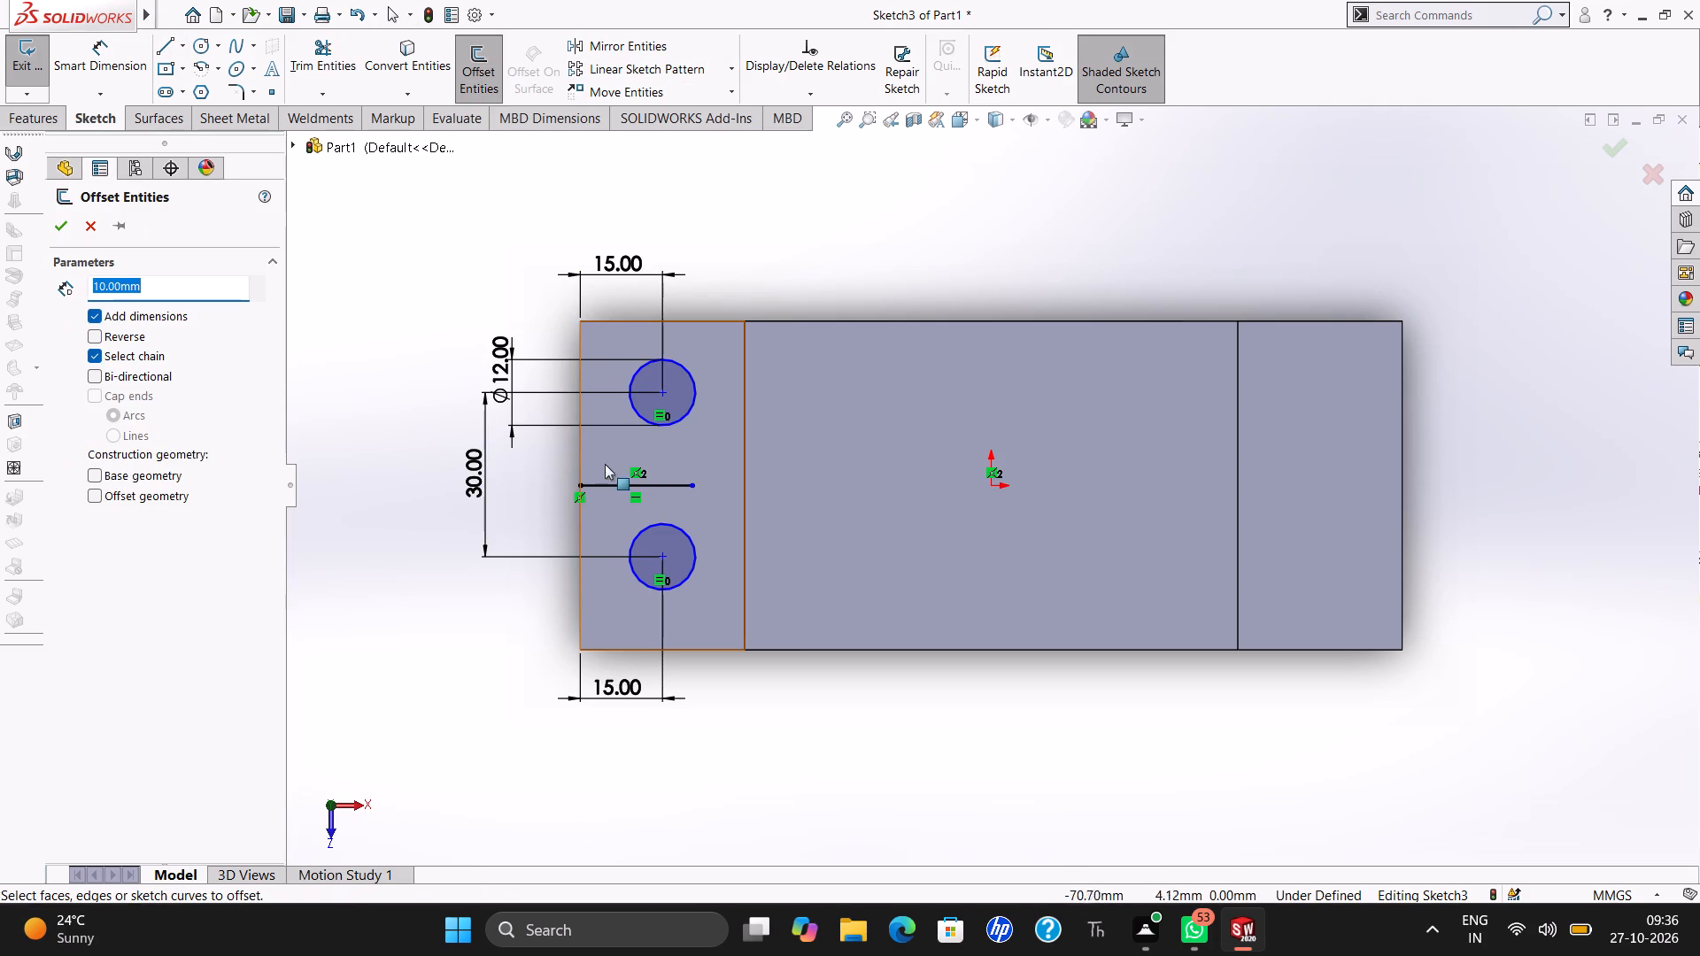
left_click(607, 482)
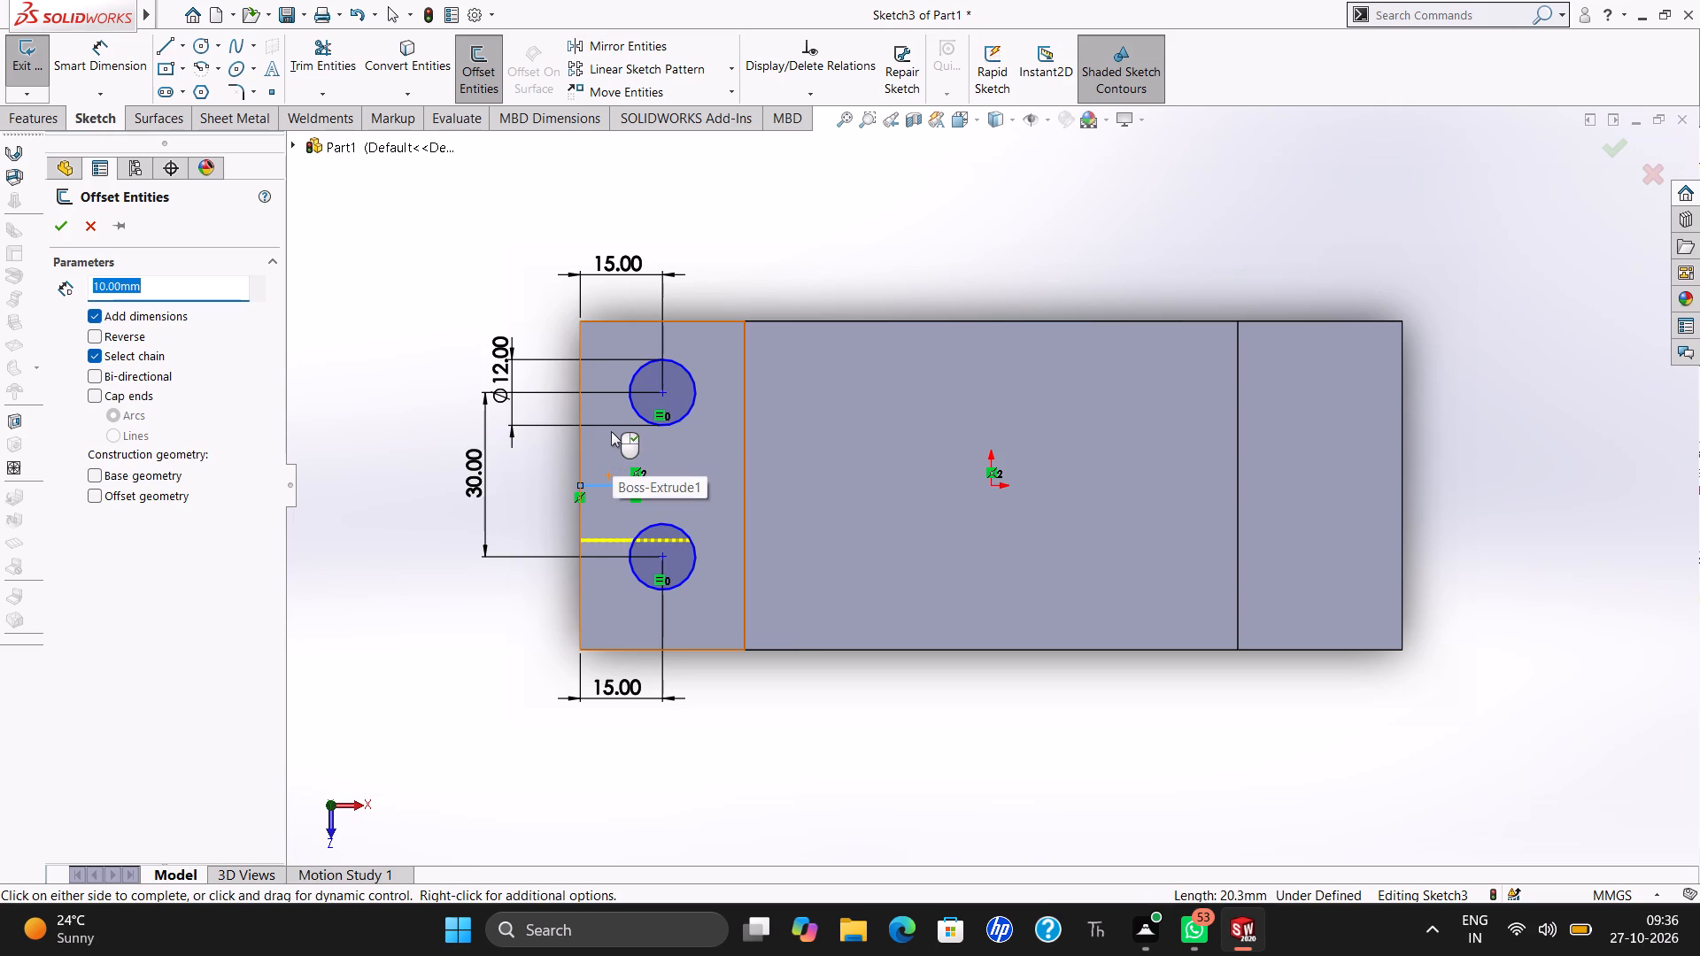
left_click(160, 281)
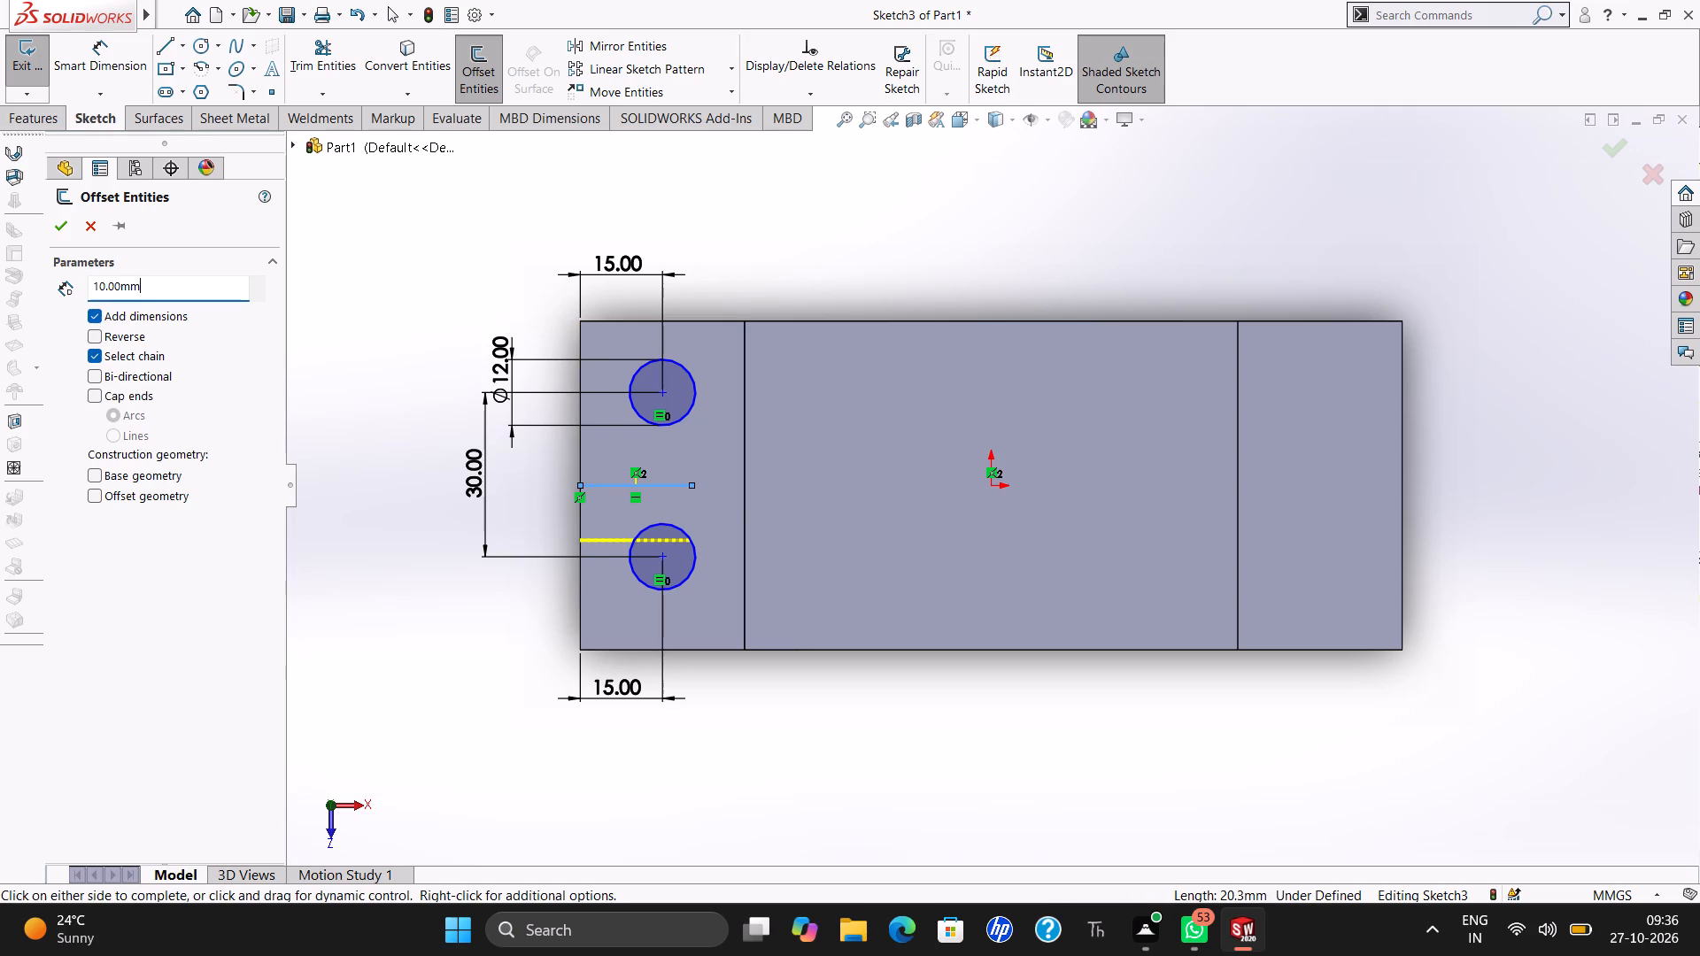
double_click(160, 281)
type("30/2")
key("Return")
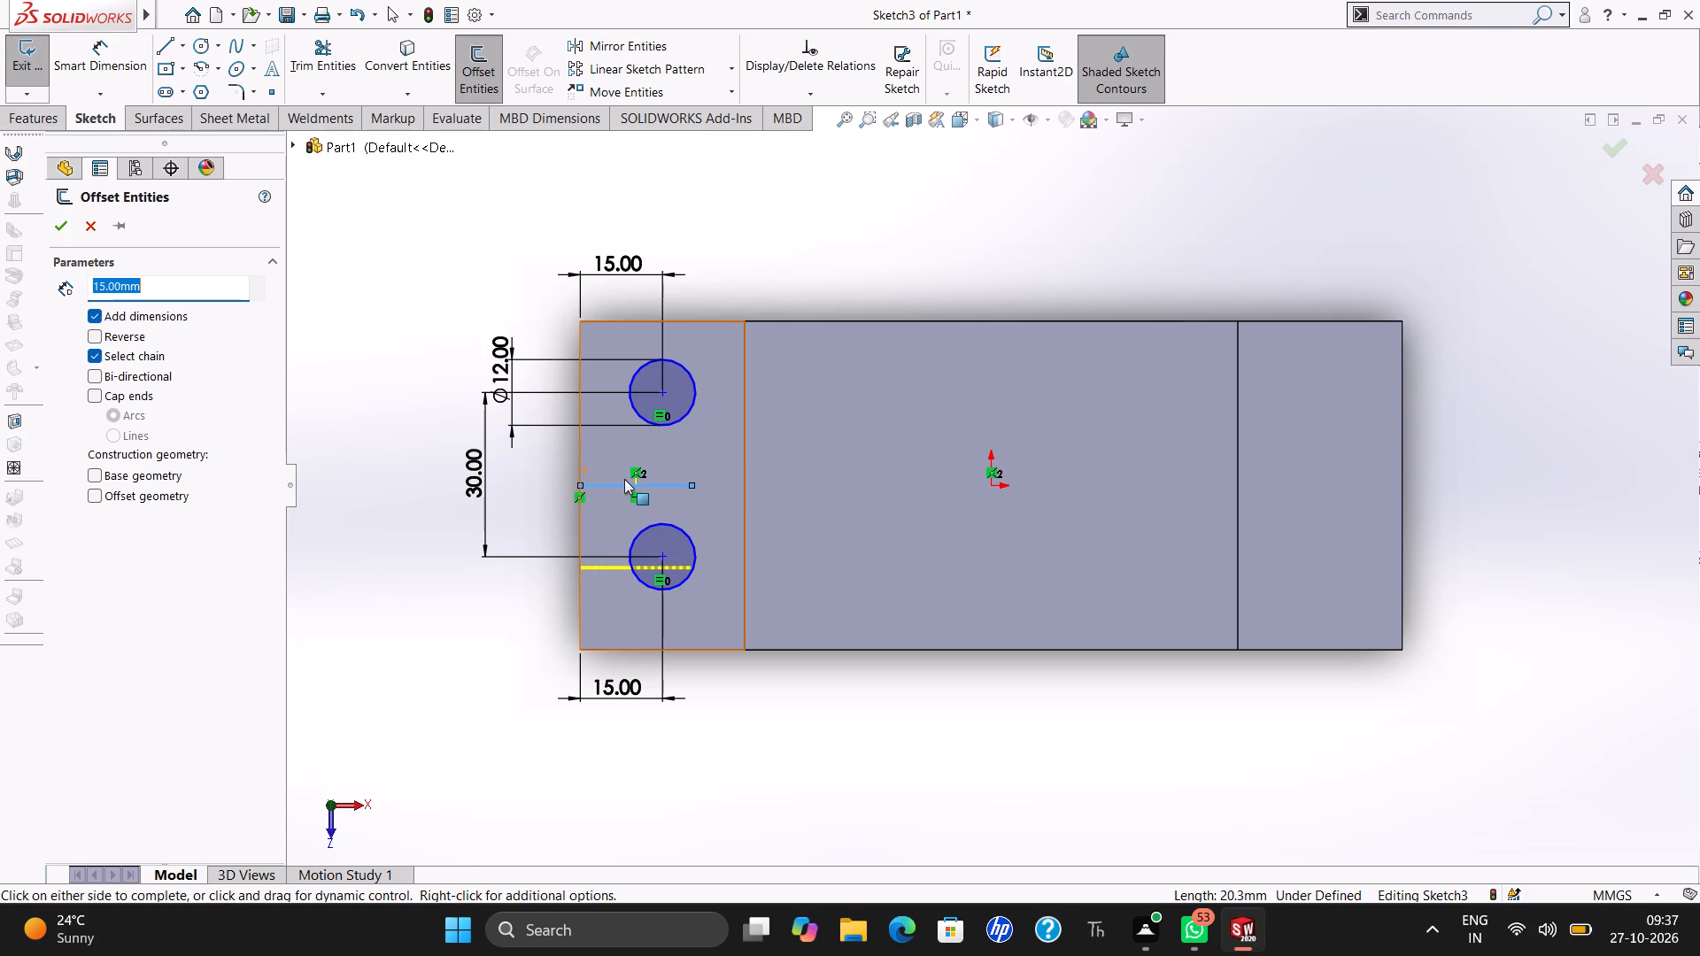
left_click(62, 232)
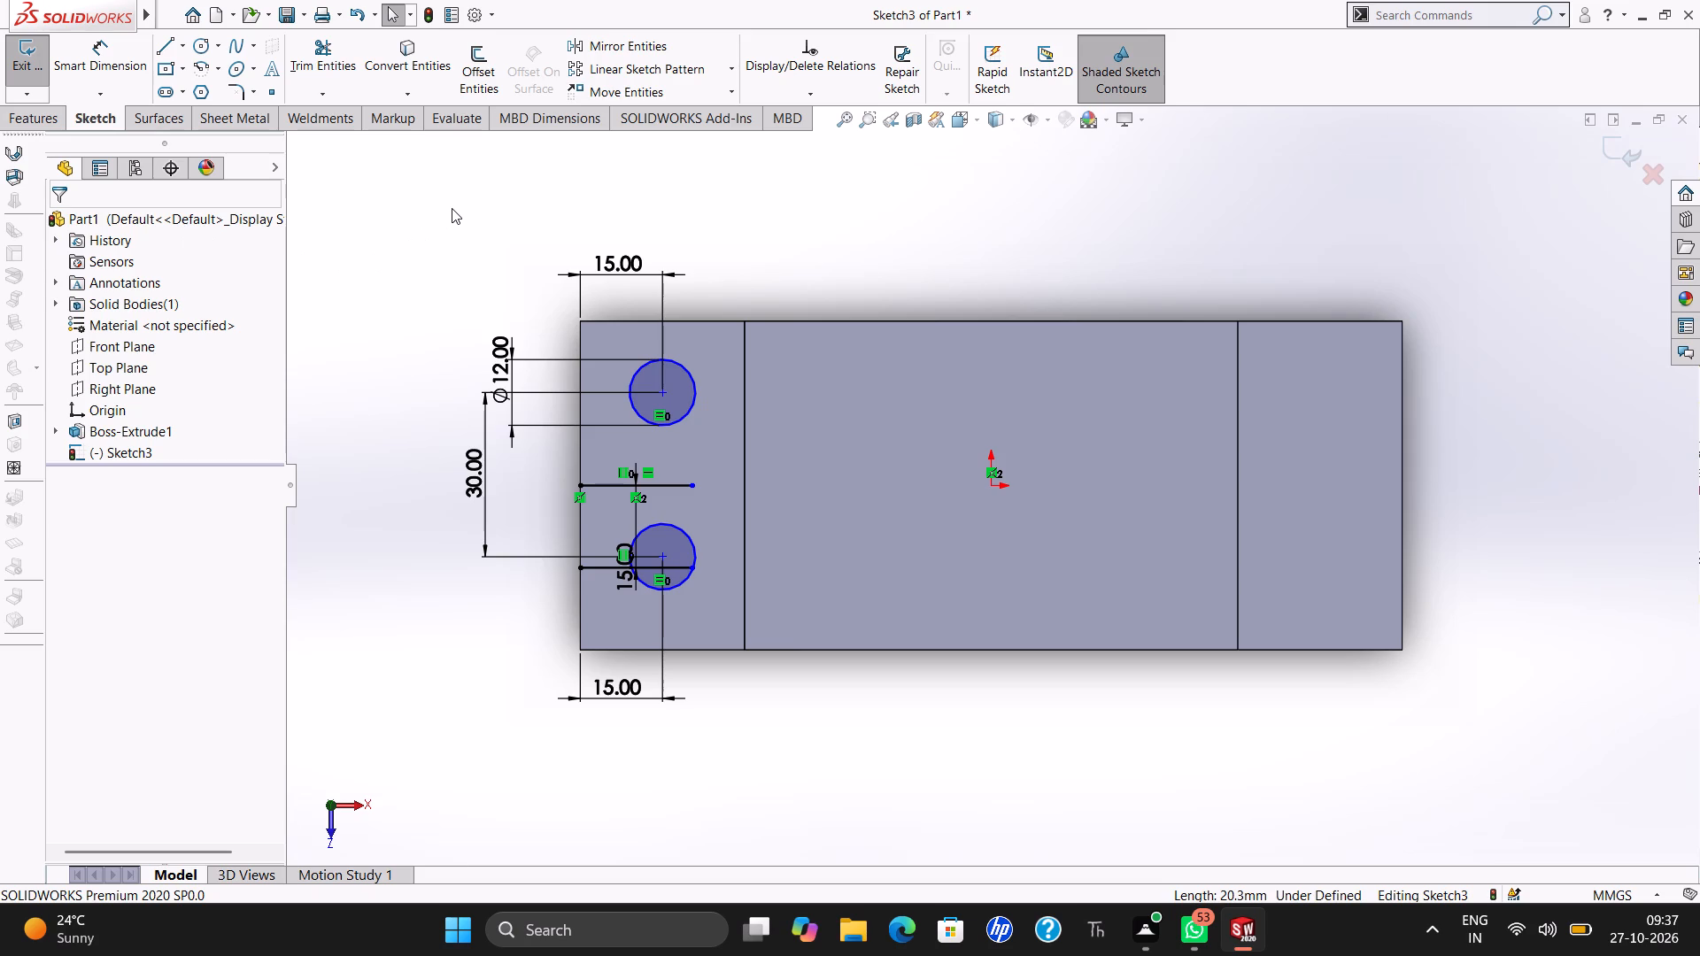
key("Escape")
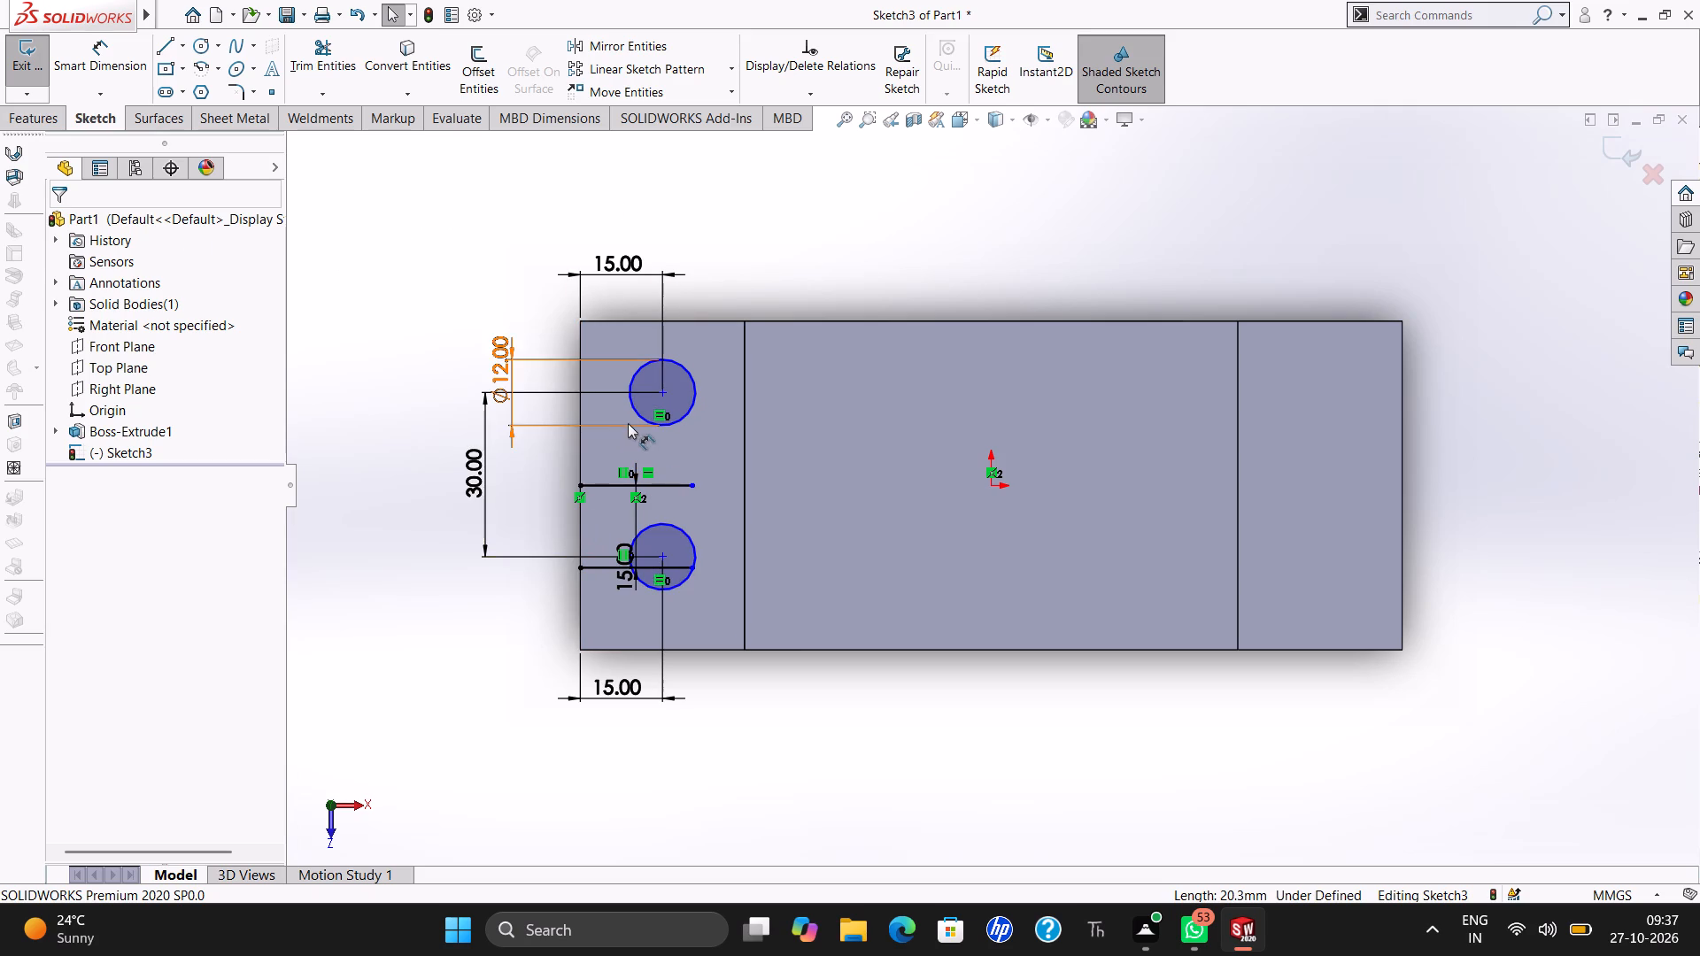
Offset the same midline 15 mm in the reverse direction, toward the upper circle.
left_click(472, 65)
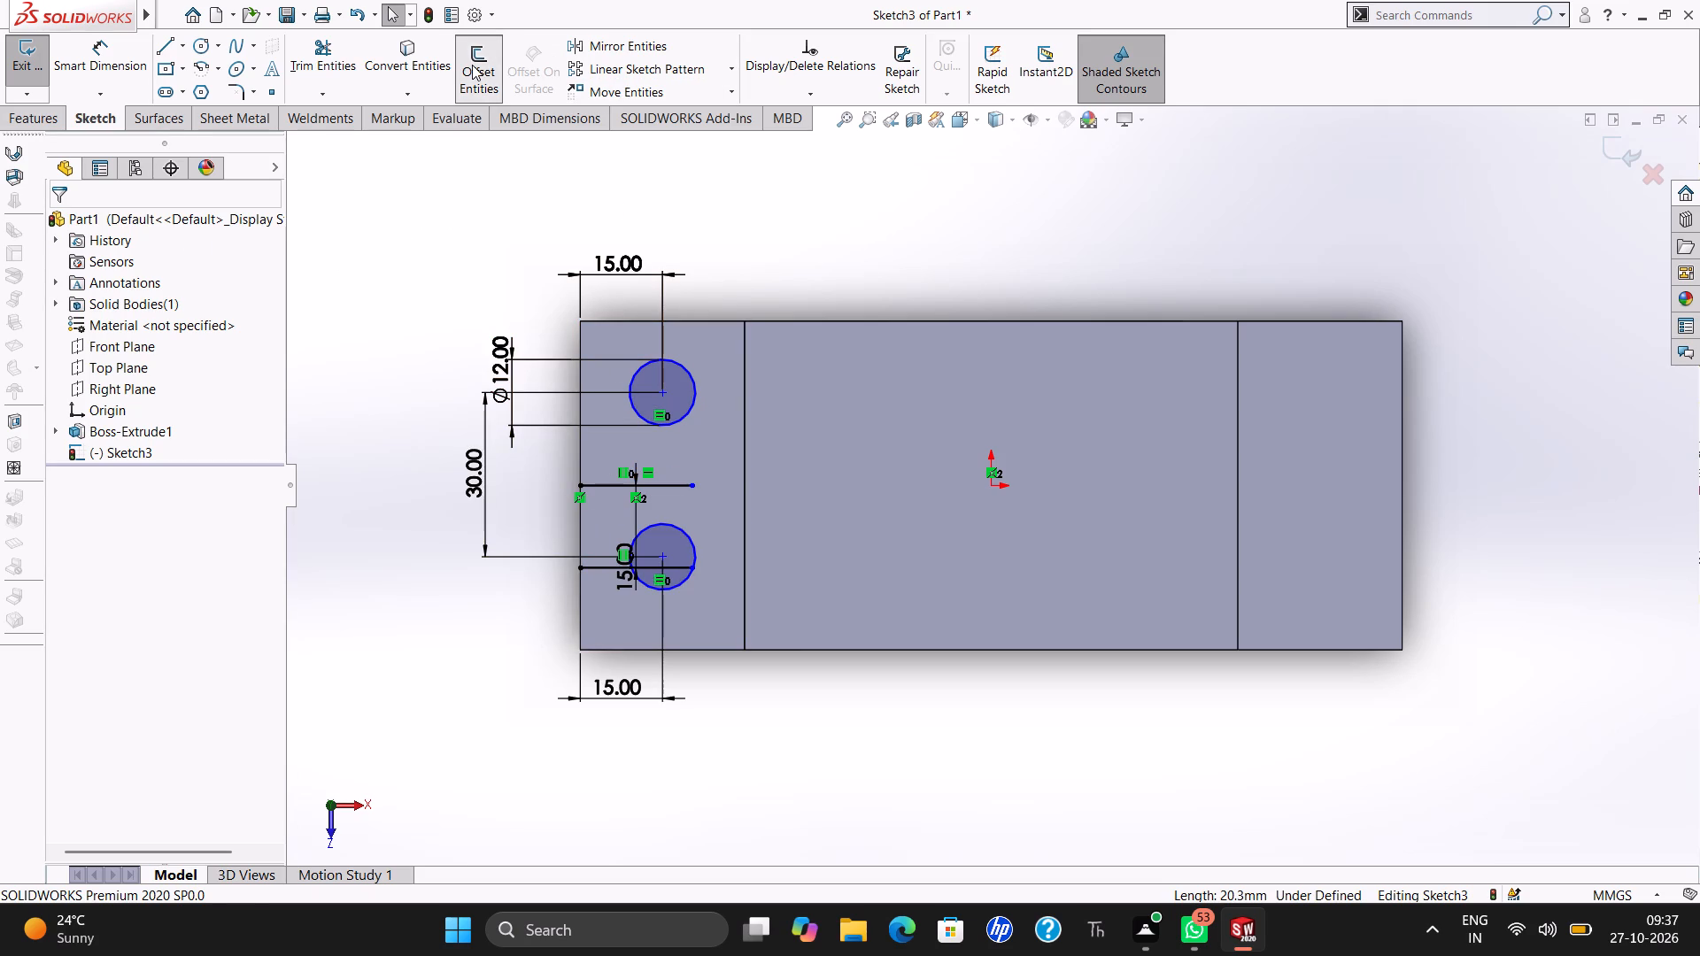
left_click(683, 486)
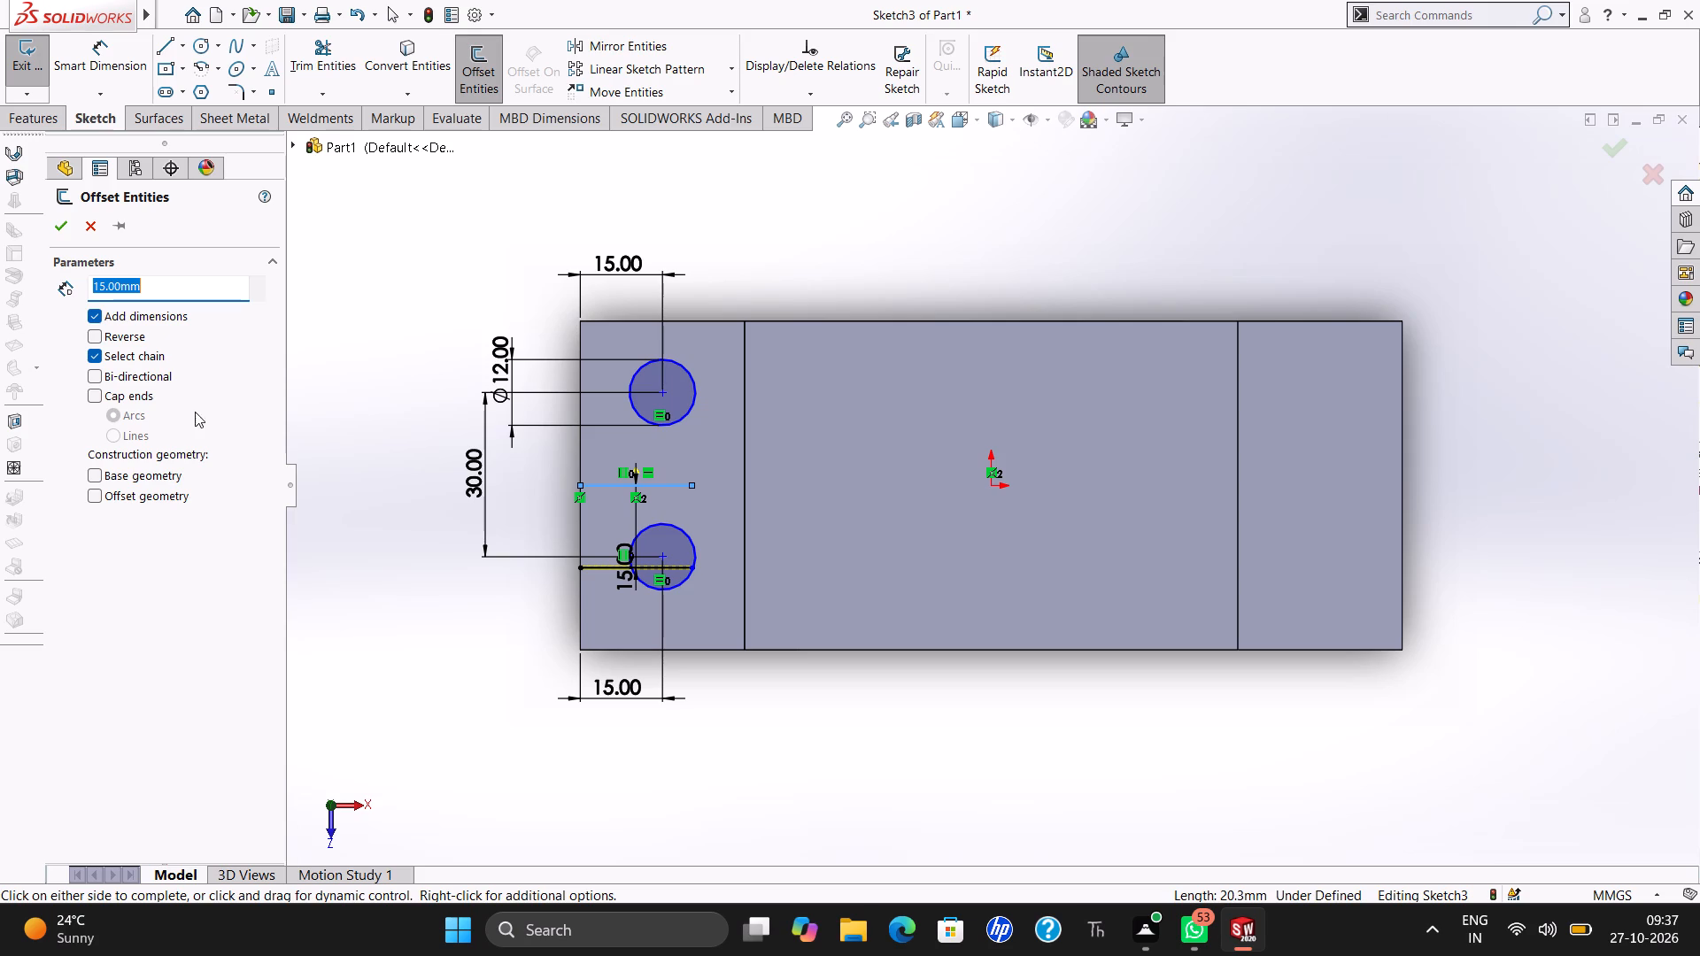
left_click(101, 336)
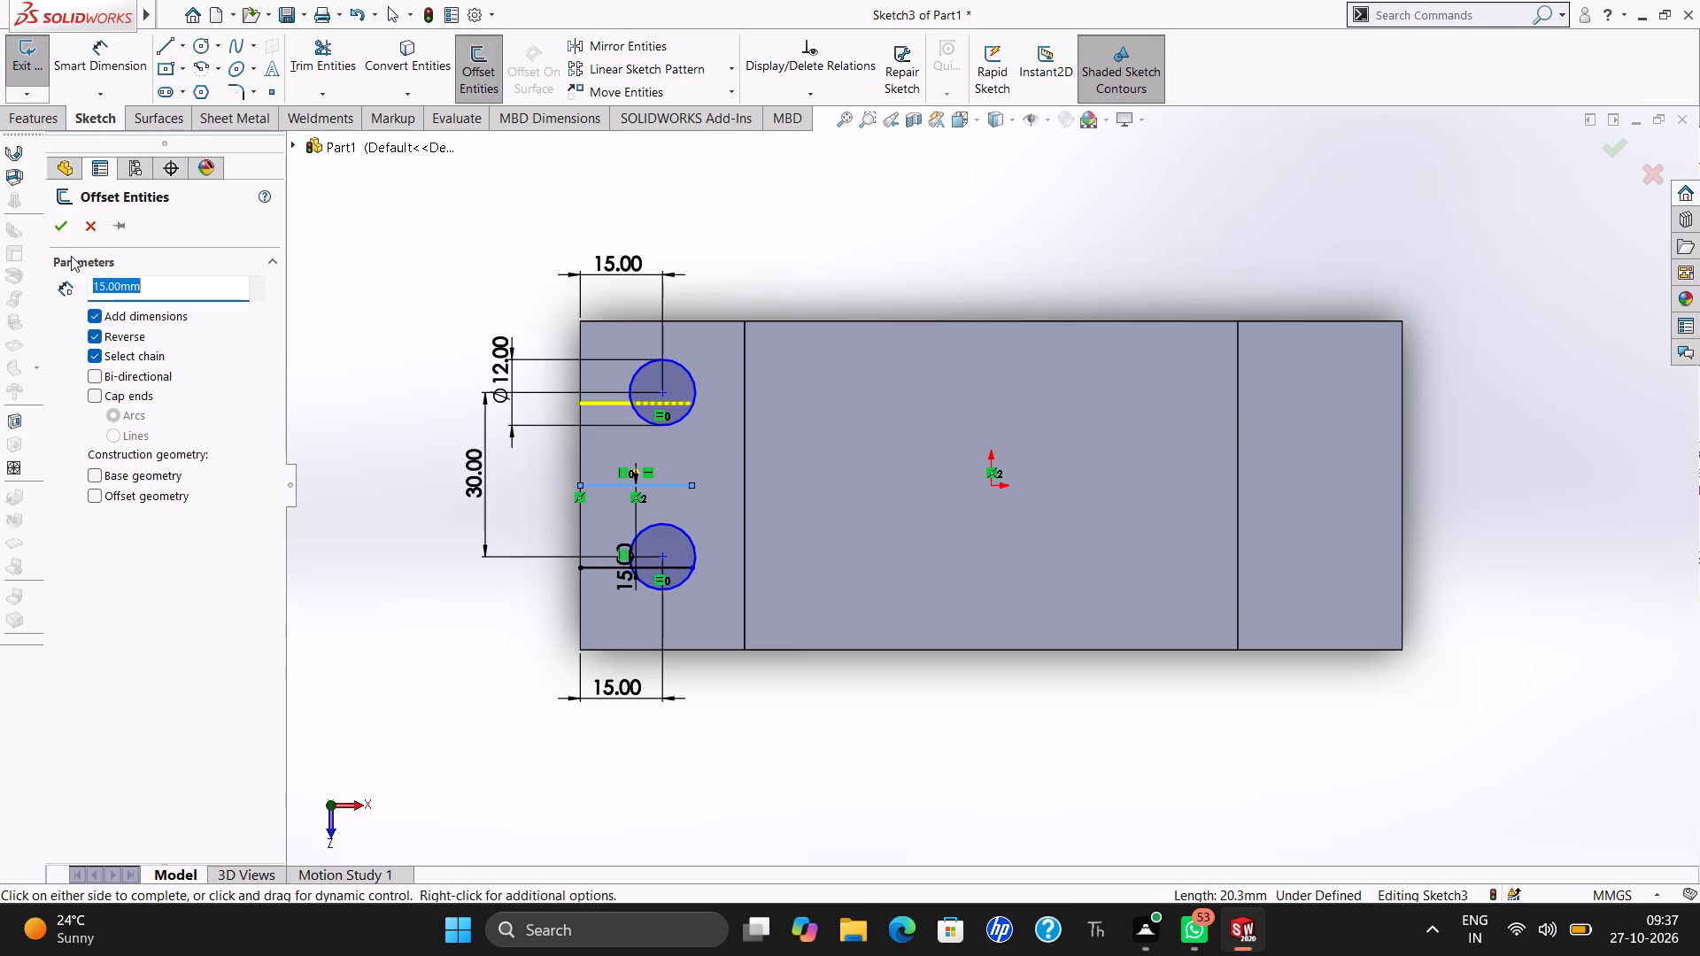
left_click(55, 232)
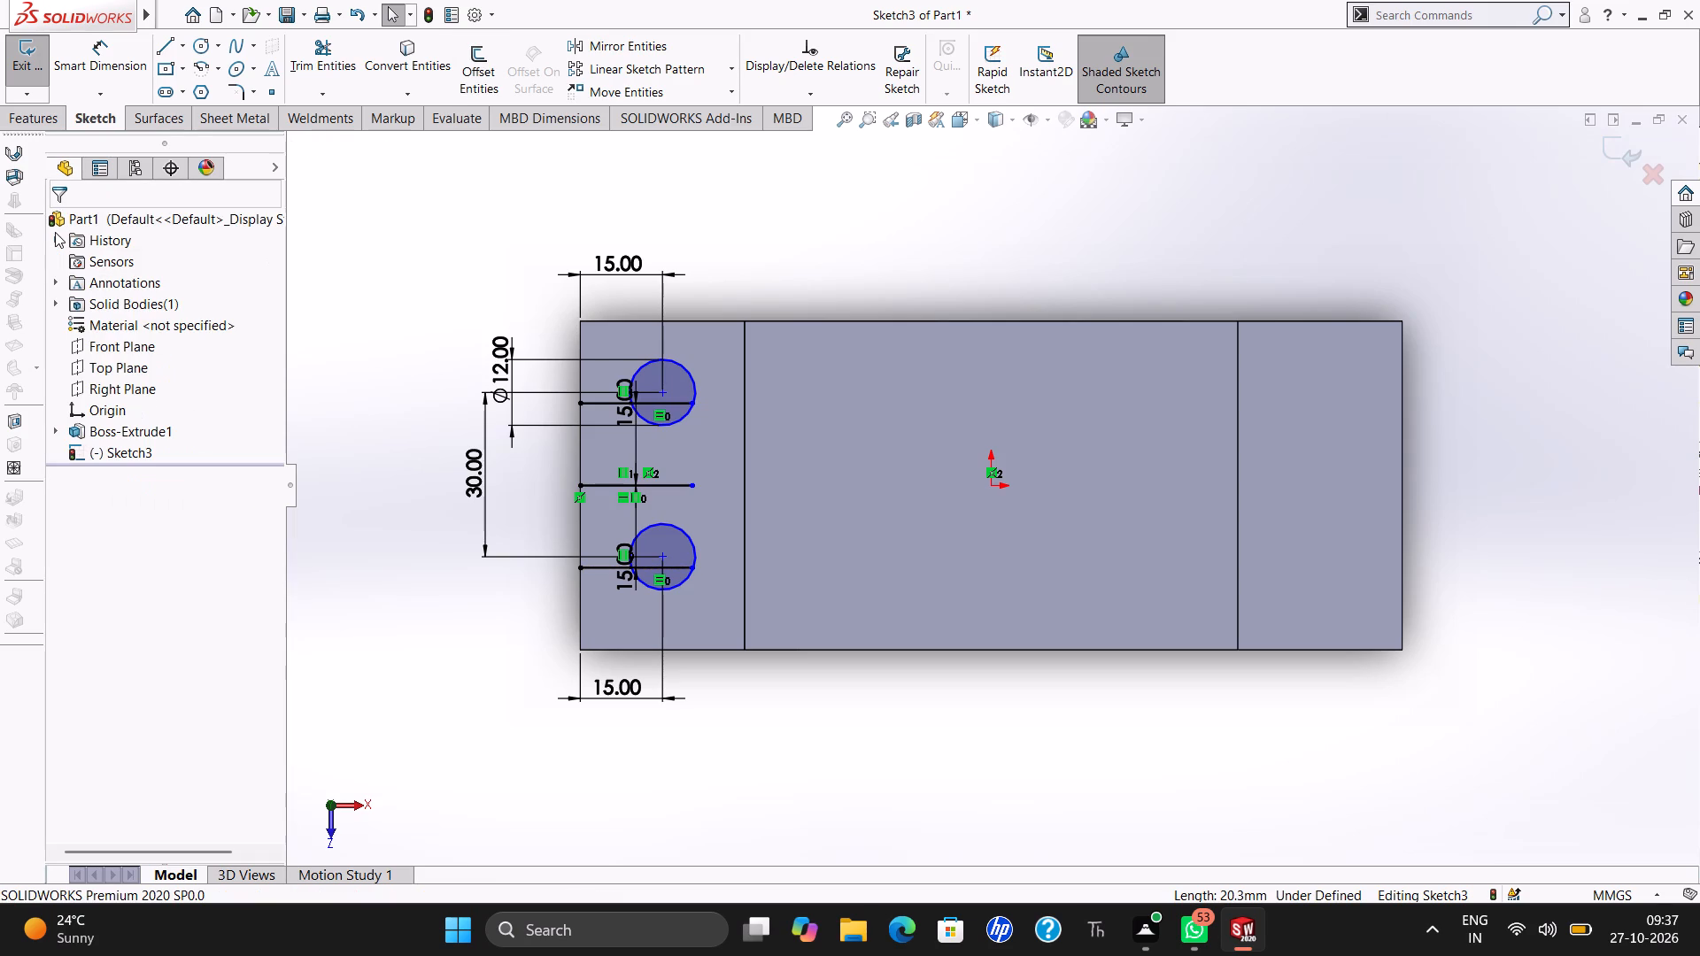
key("Escape")
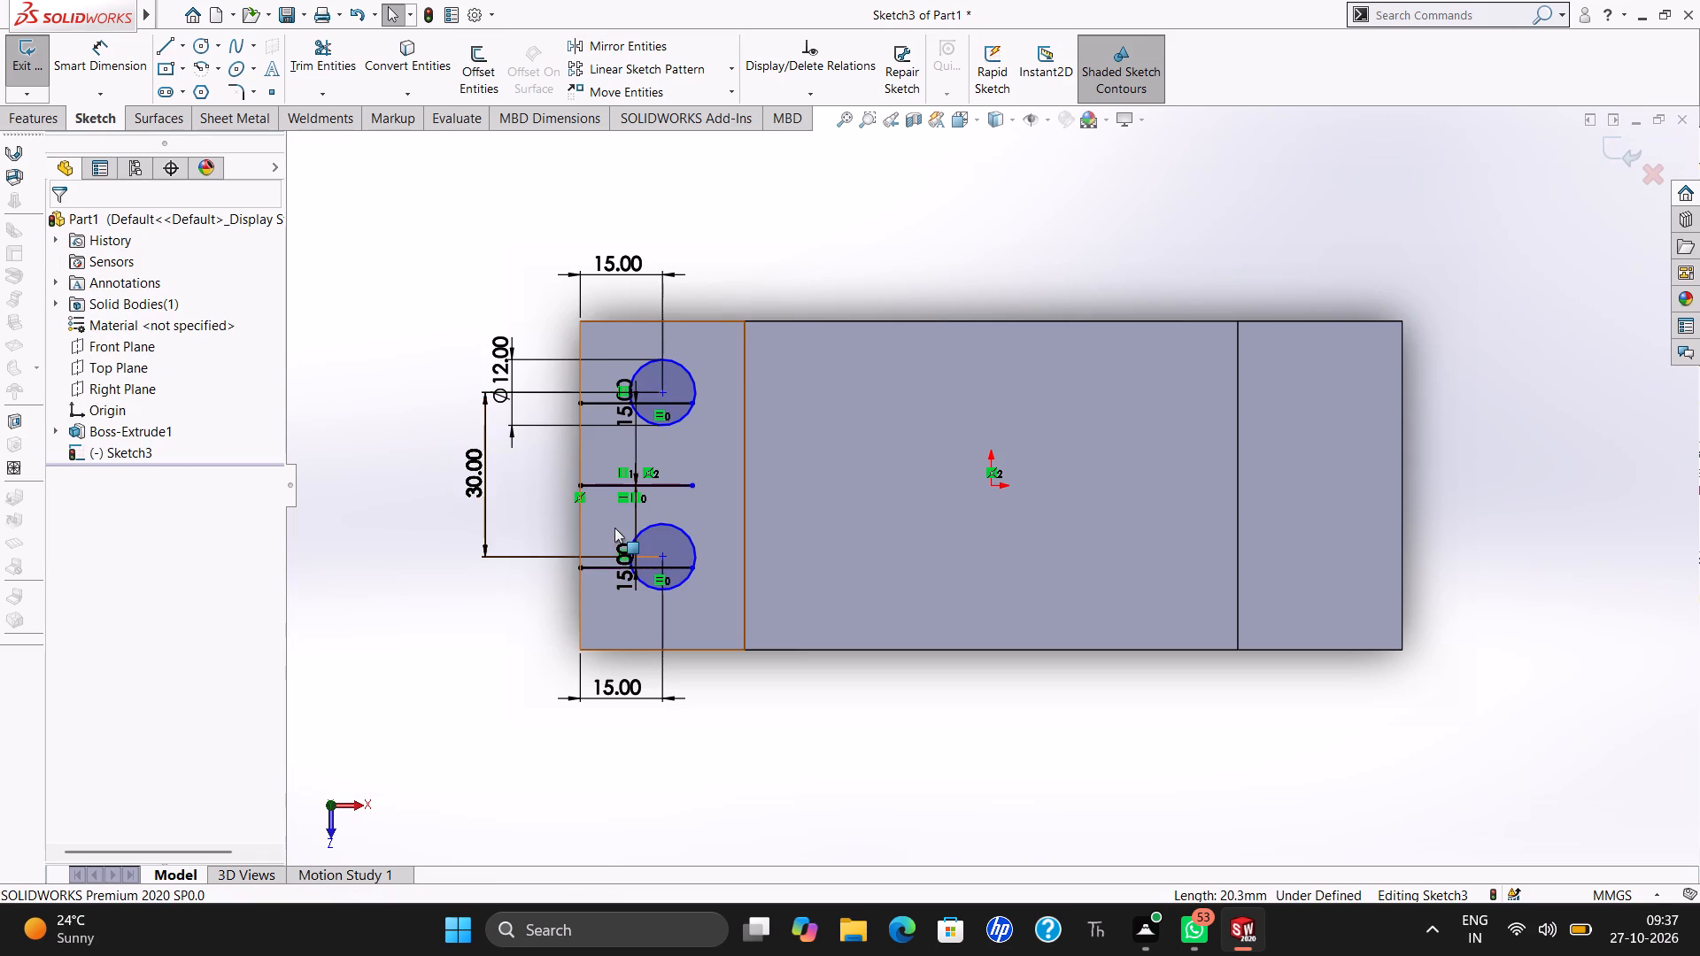
Move the lower circle from its centre point onto the lower offset line, keeping its relations.
left_click_drag(606, 512, 742, 599)
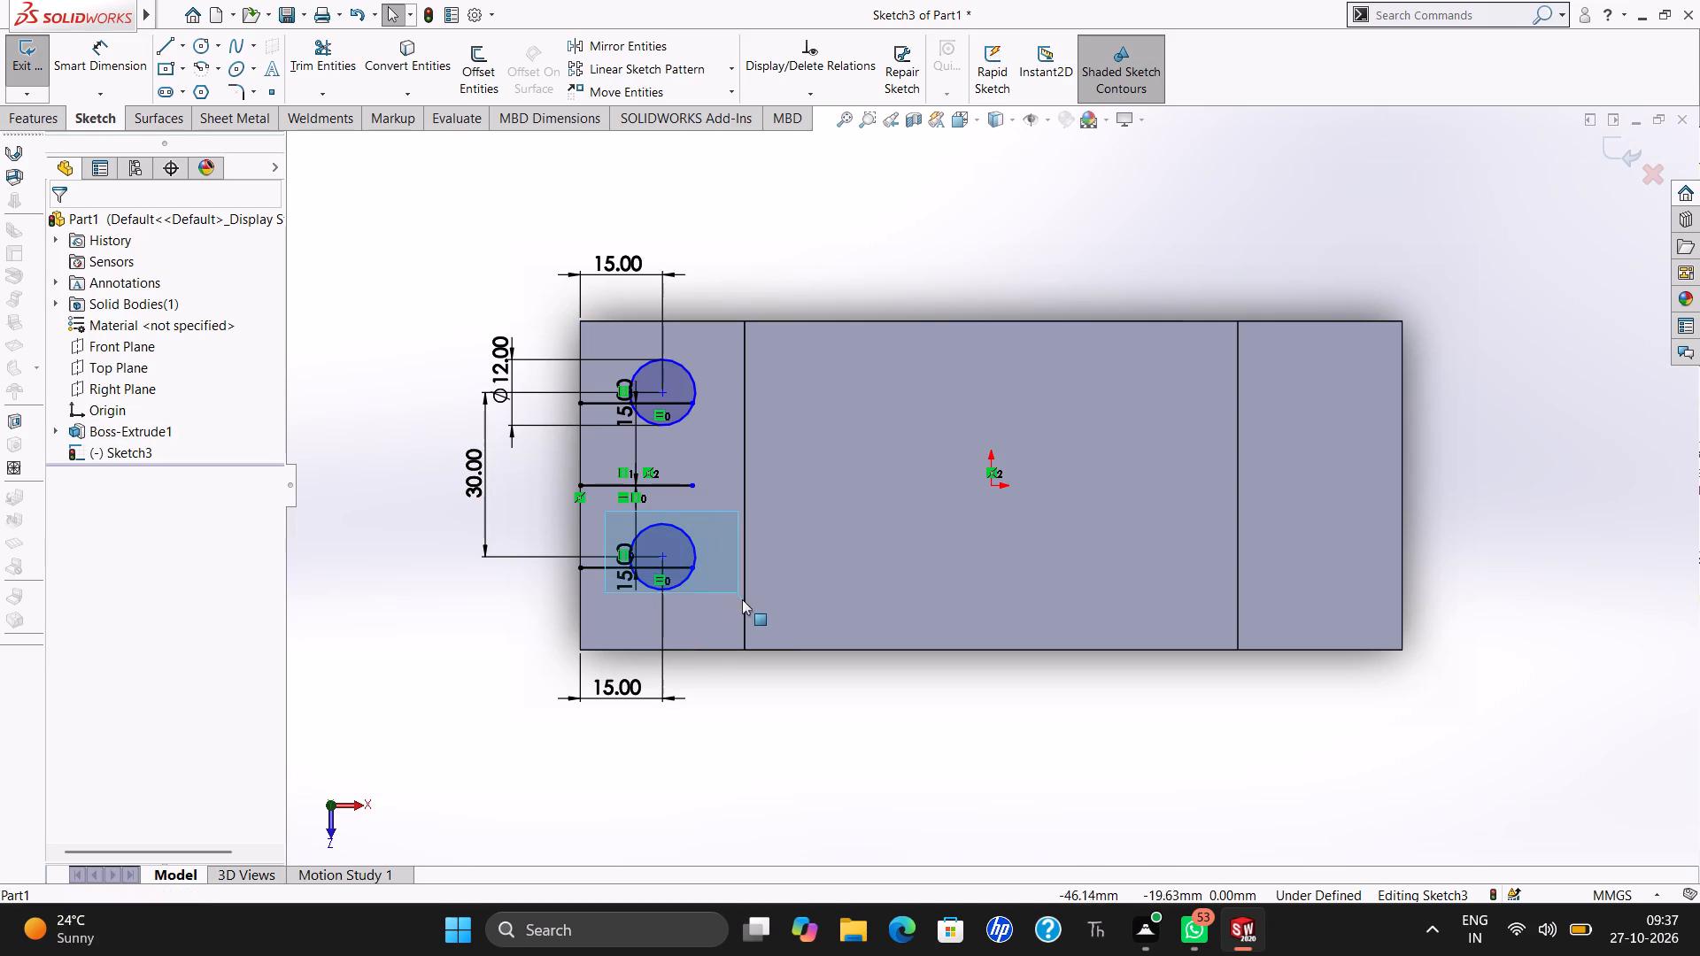
left_click_drag(742, 599, 745, 603)
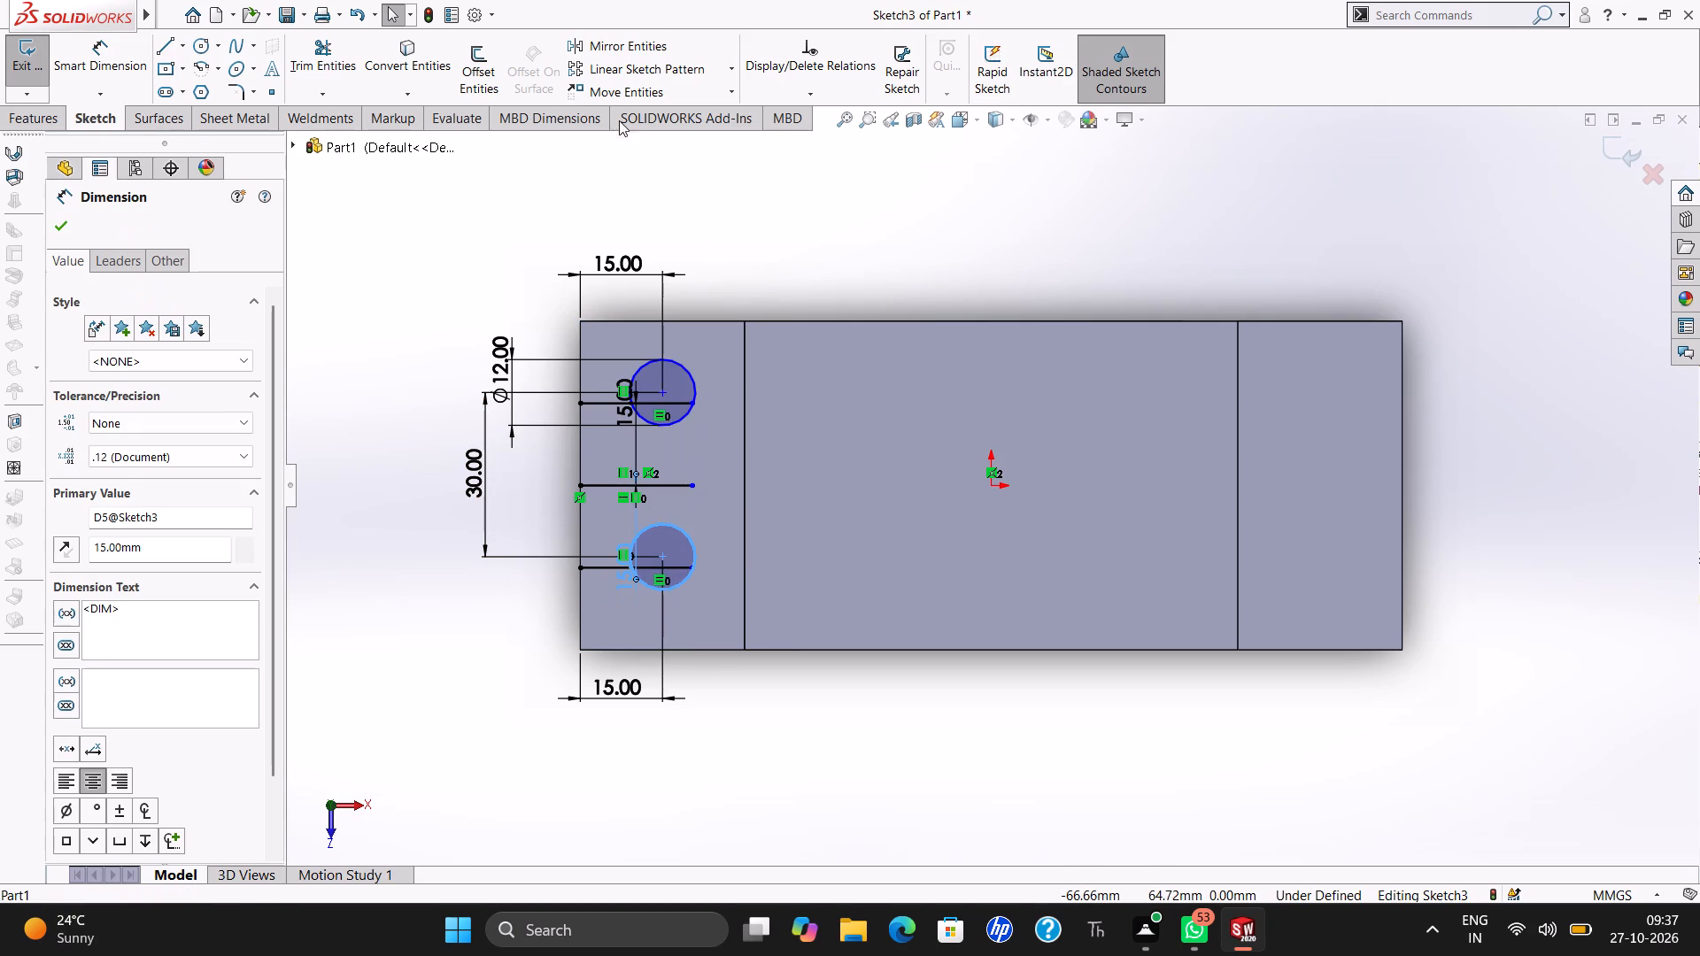
left_click(614, 95)
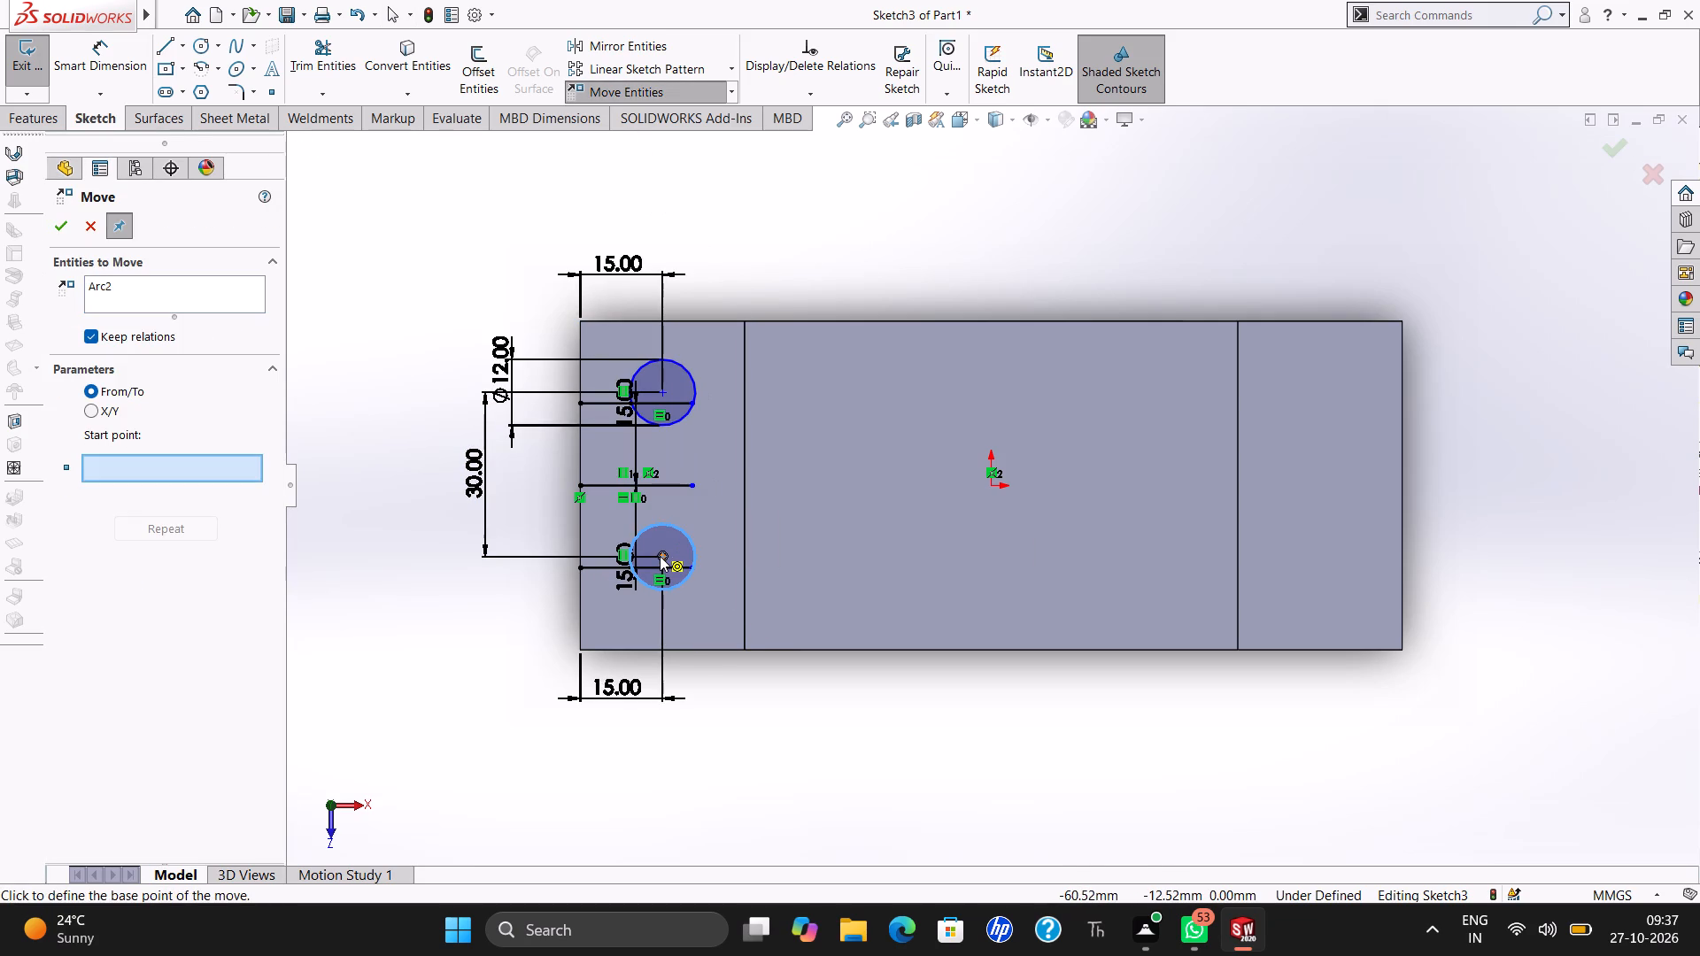
left_click_drag(660, 556, 660, 567)
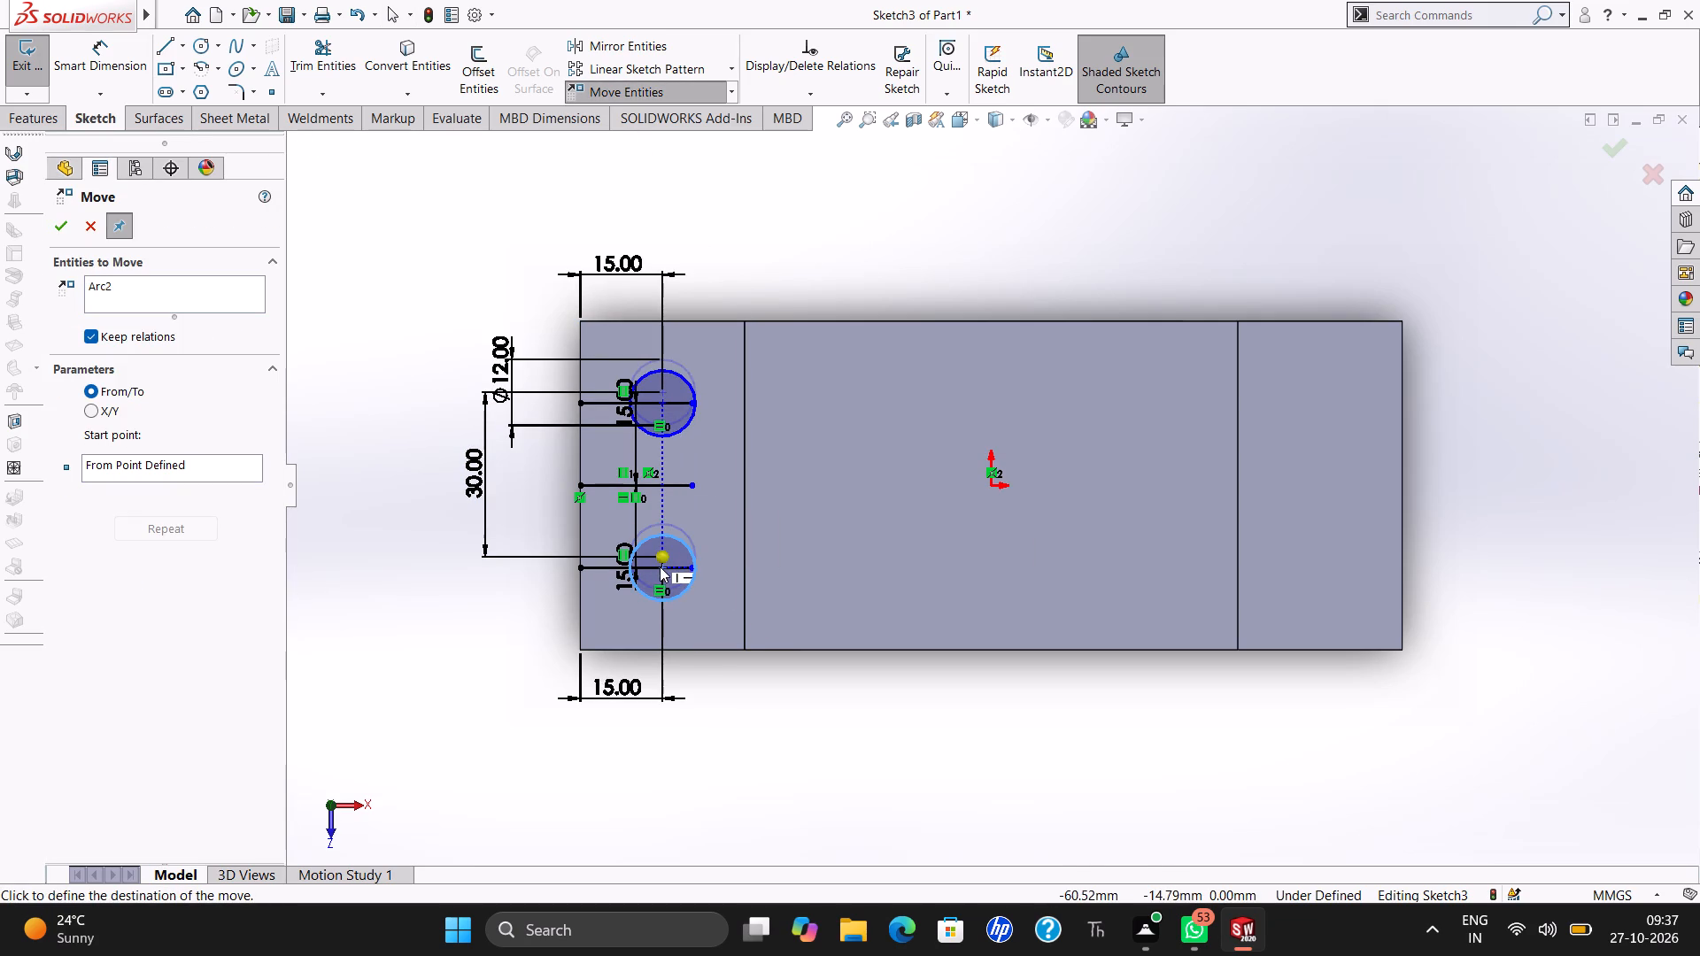
left_click_drag(660, 567, 660, 564)
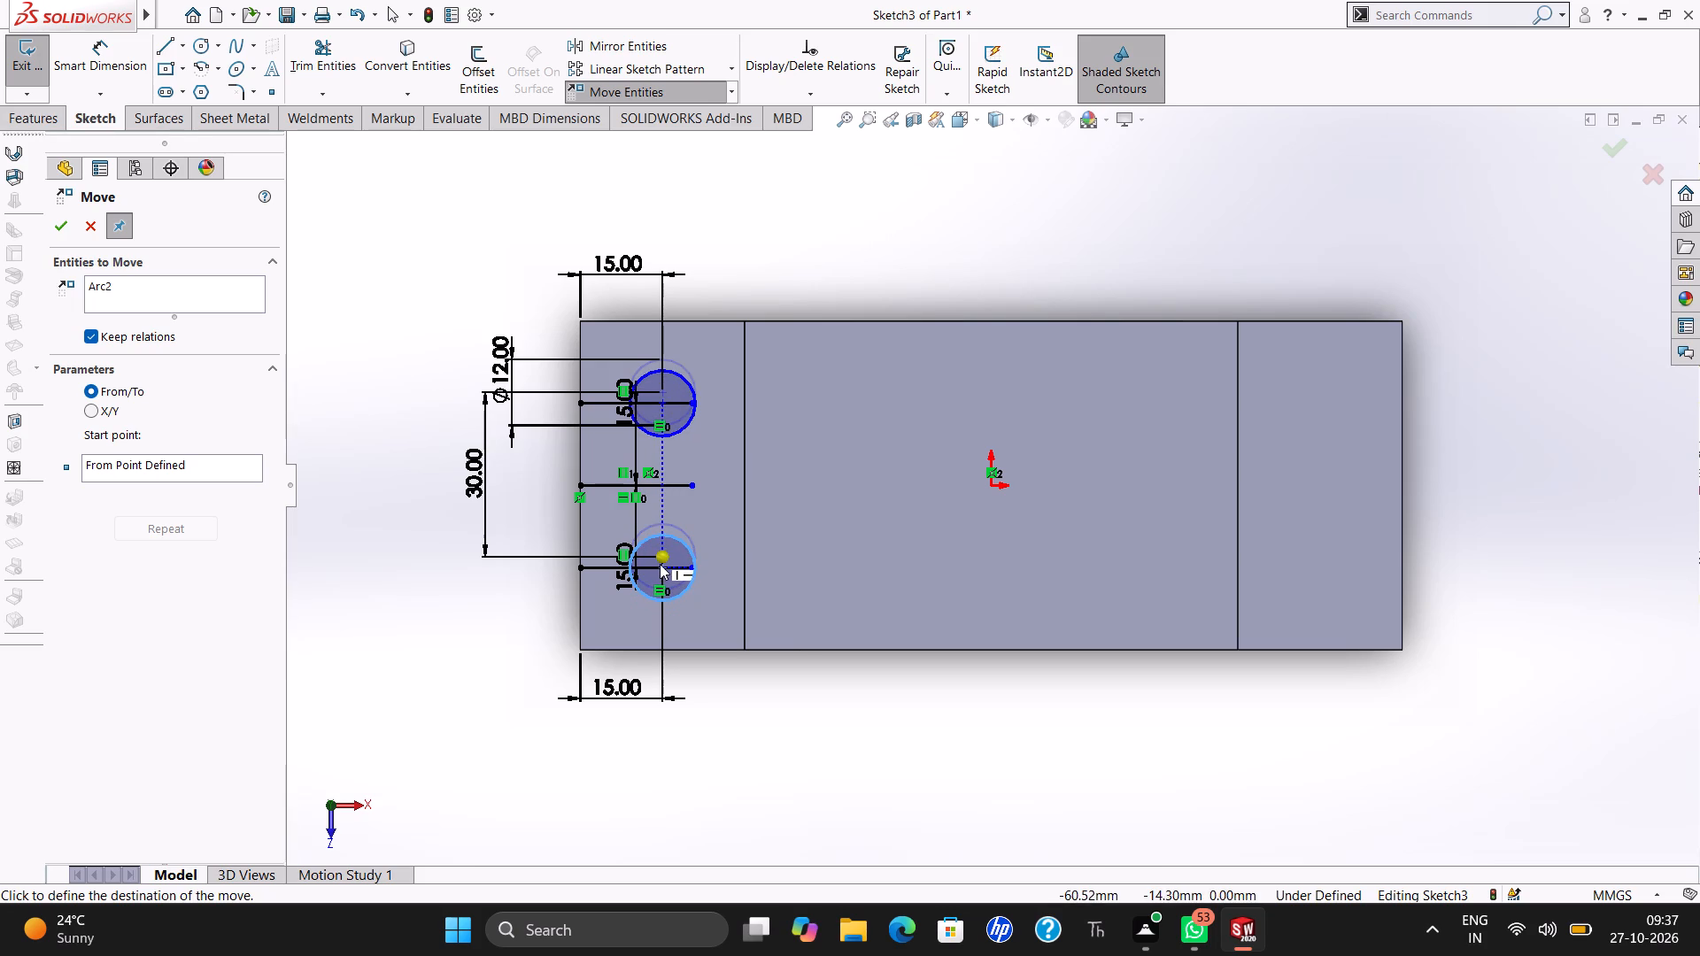
left_click(660, 564)
key("Escape")
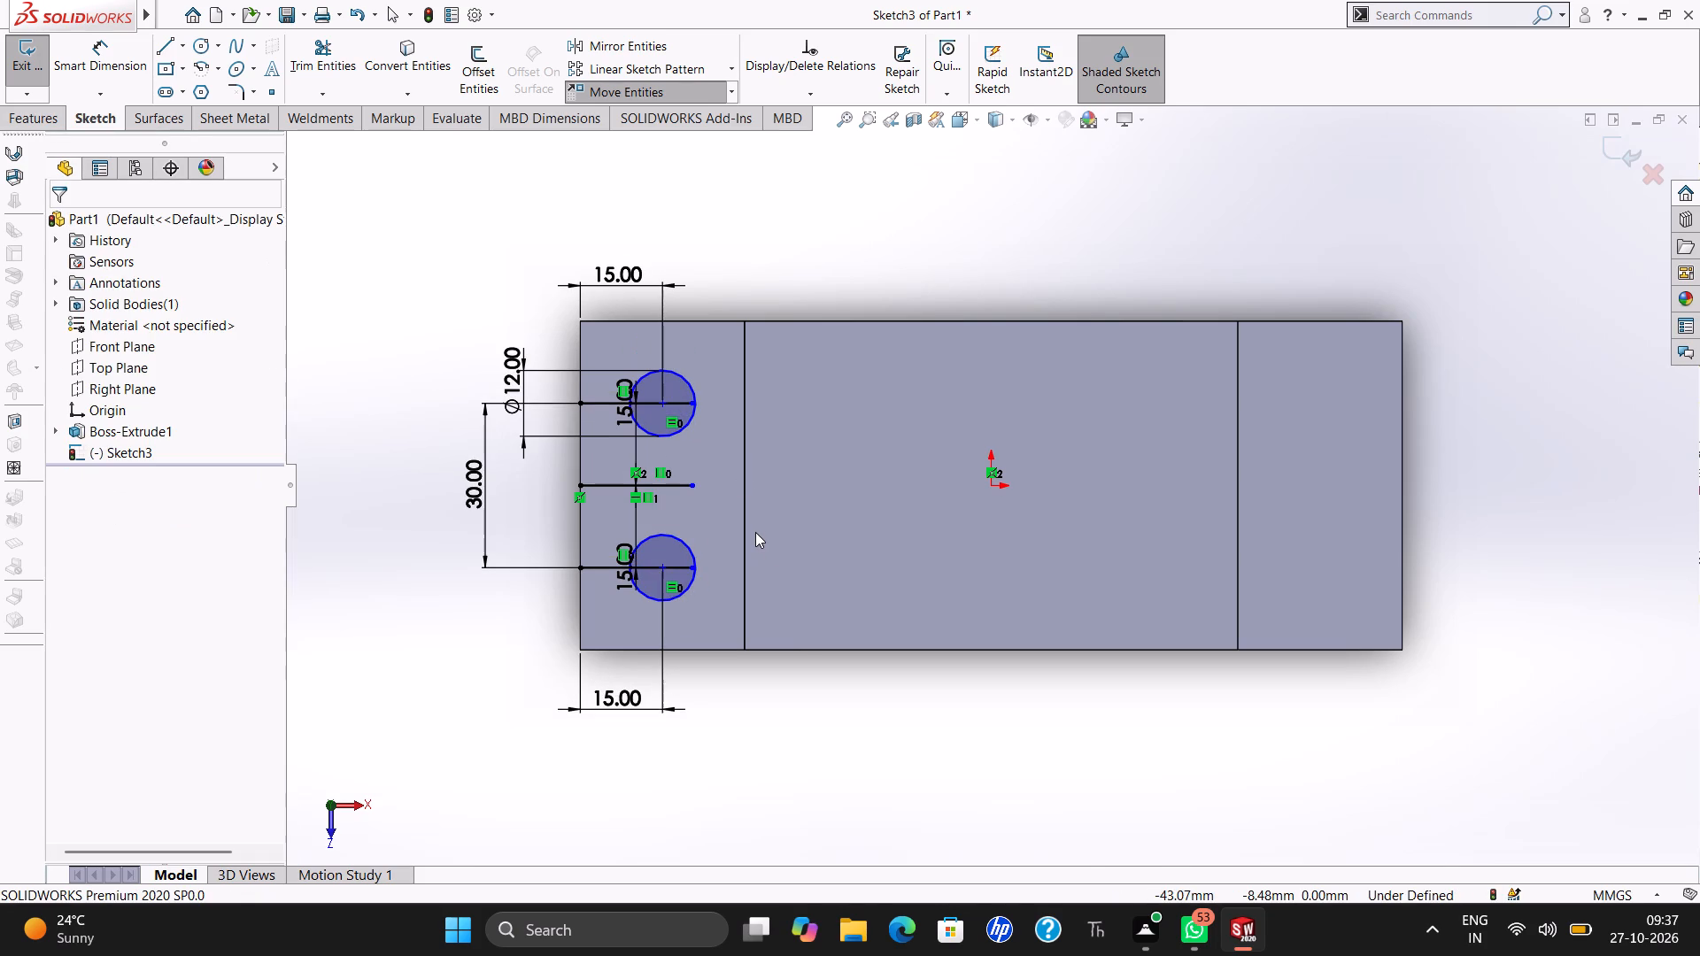
key("Escape")
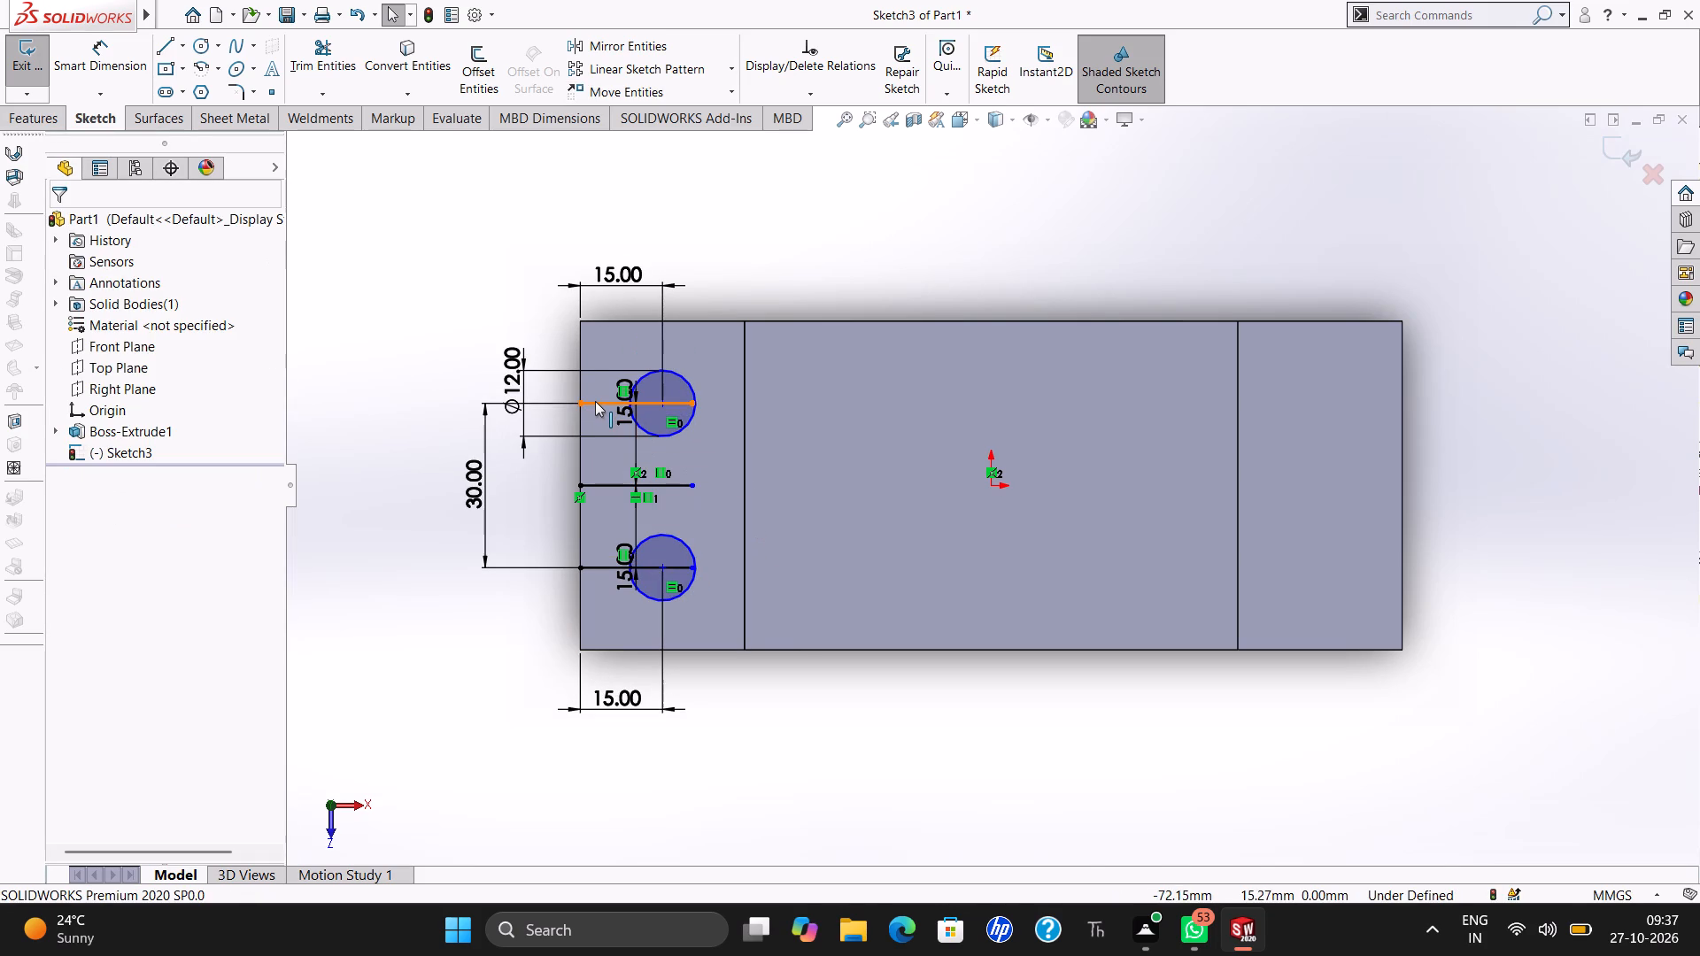
Delete the two offset lines and the horizontal midline from the left flange sketch.
left_click(595, 401)
right_click(595, 401)
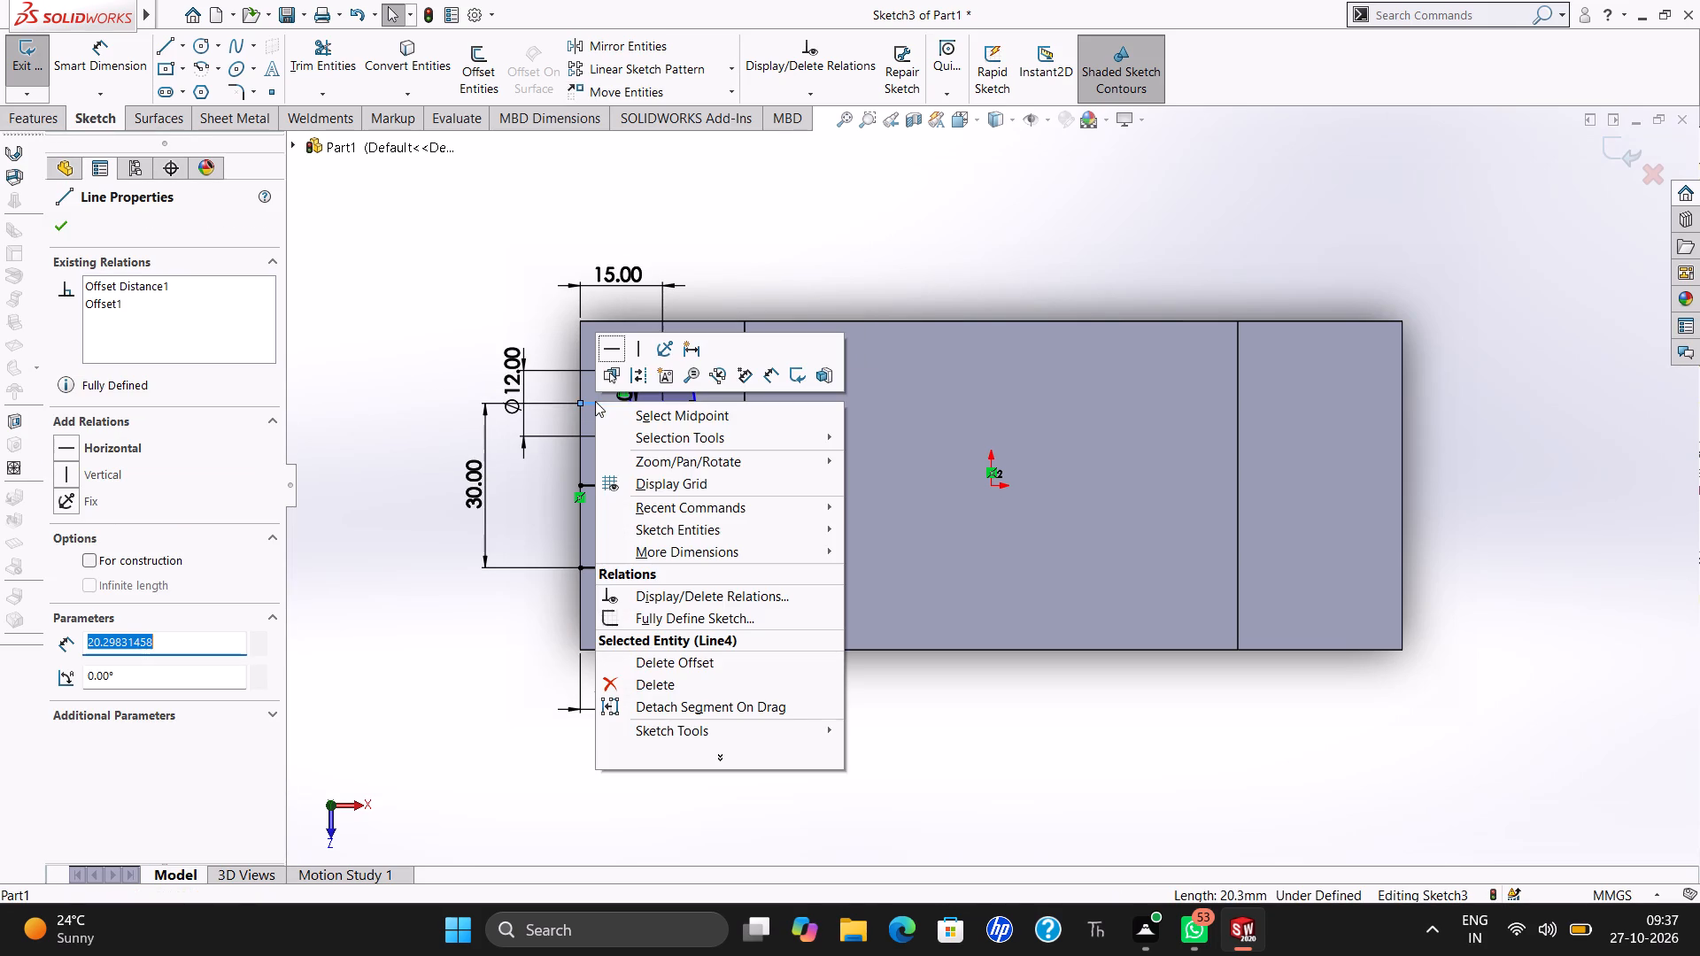
left_click(651, 682)
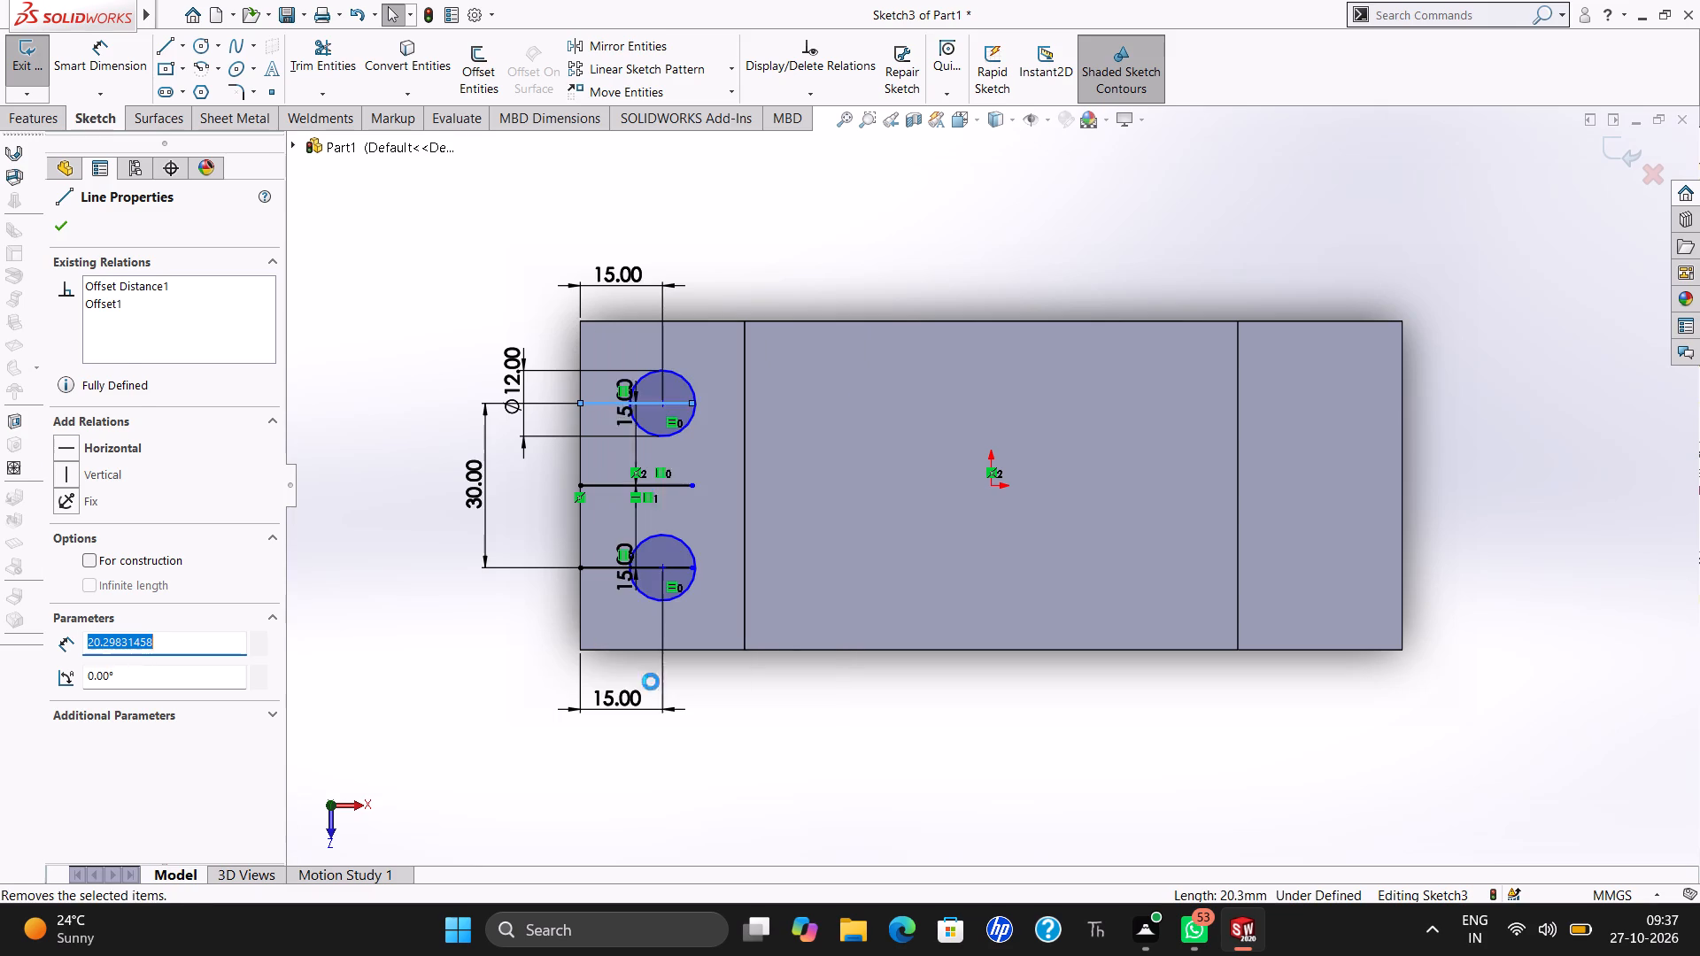
right_click(597, 567)
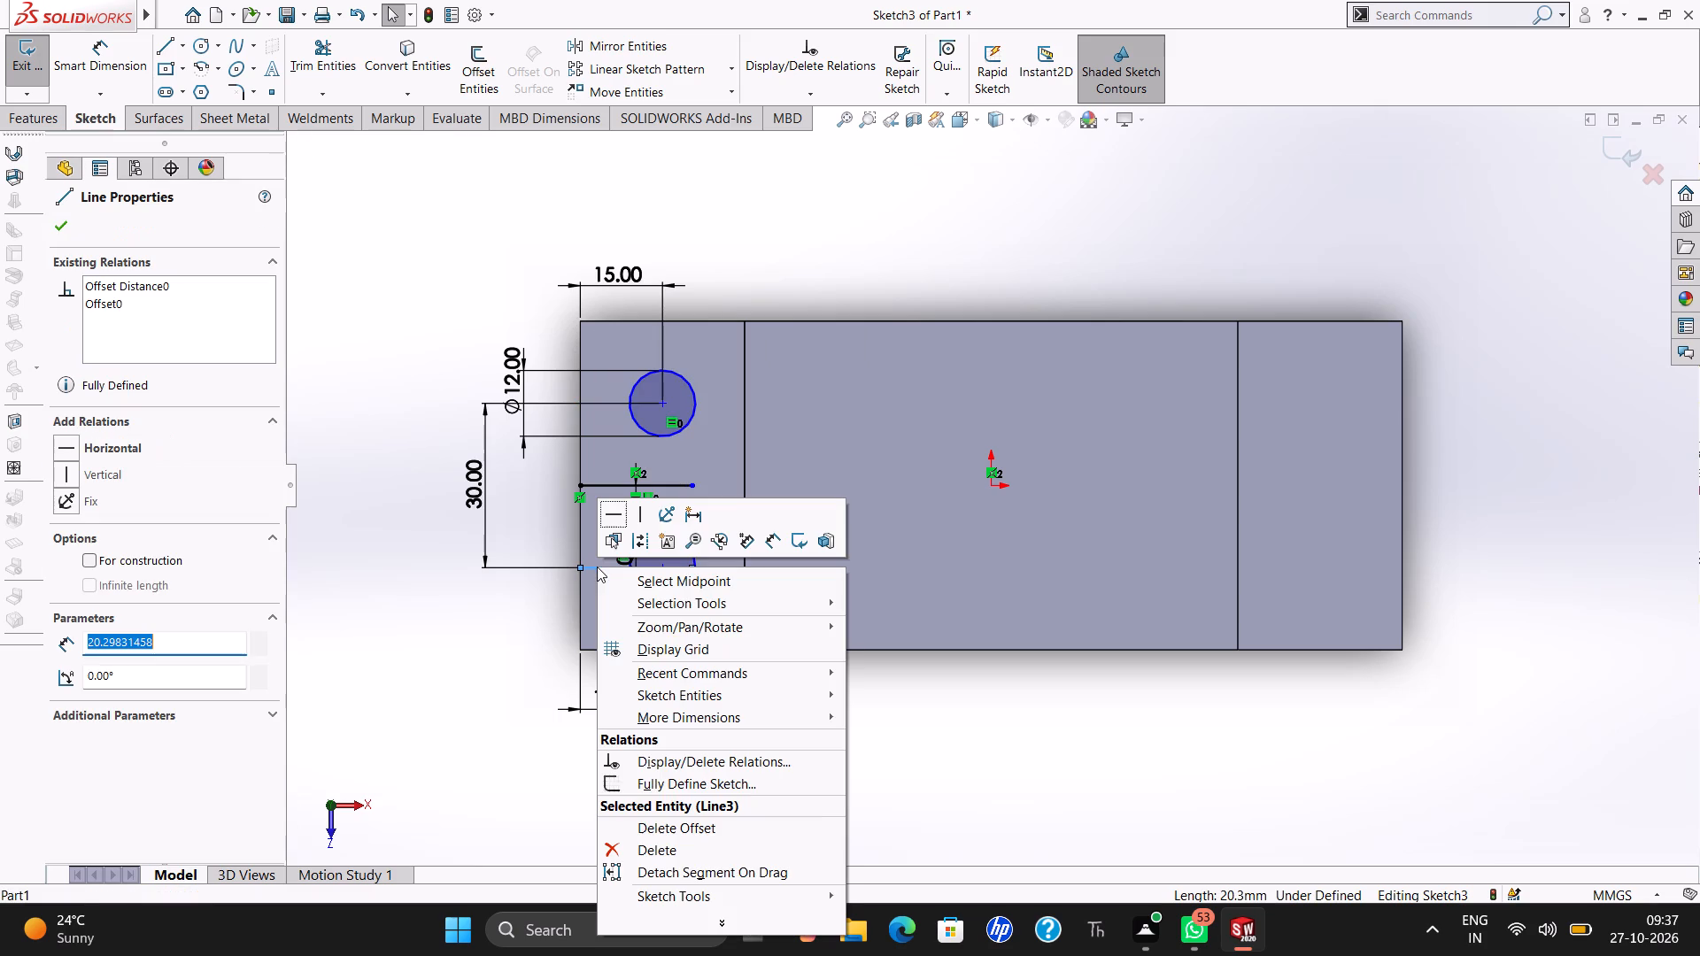
left_click(639, 859)
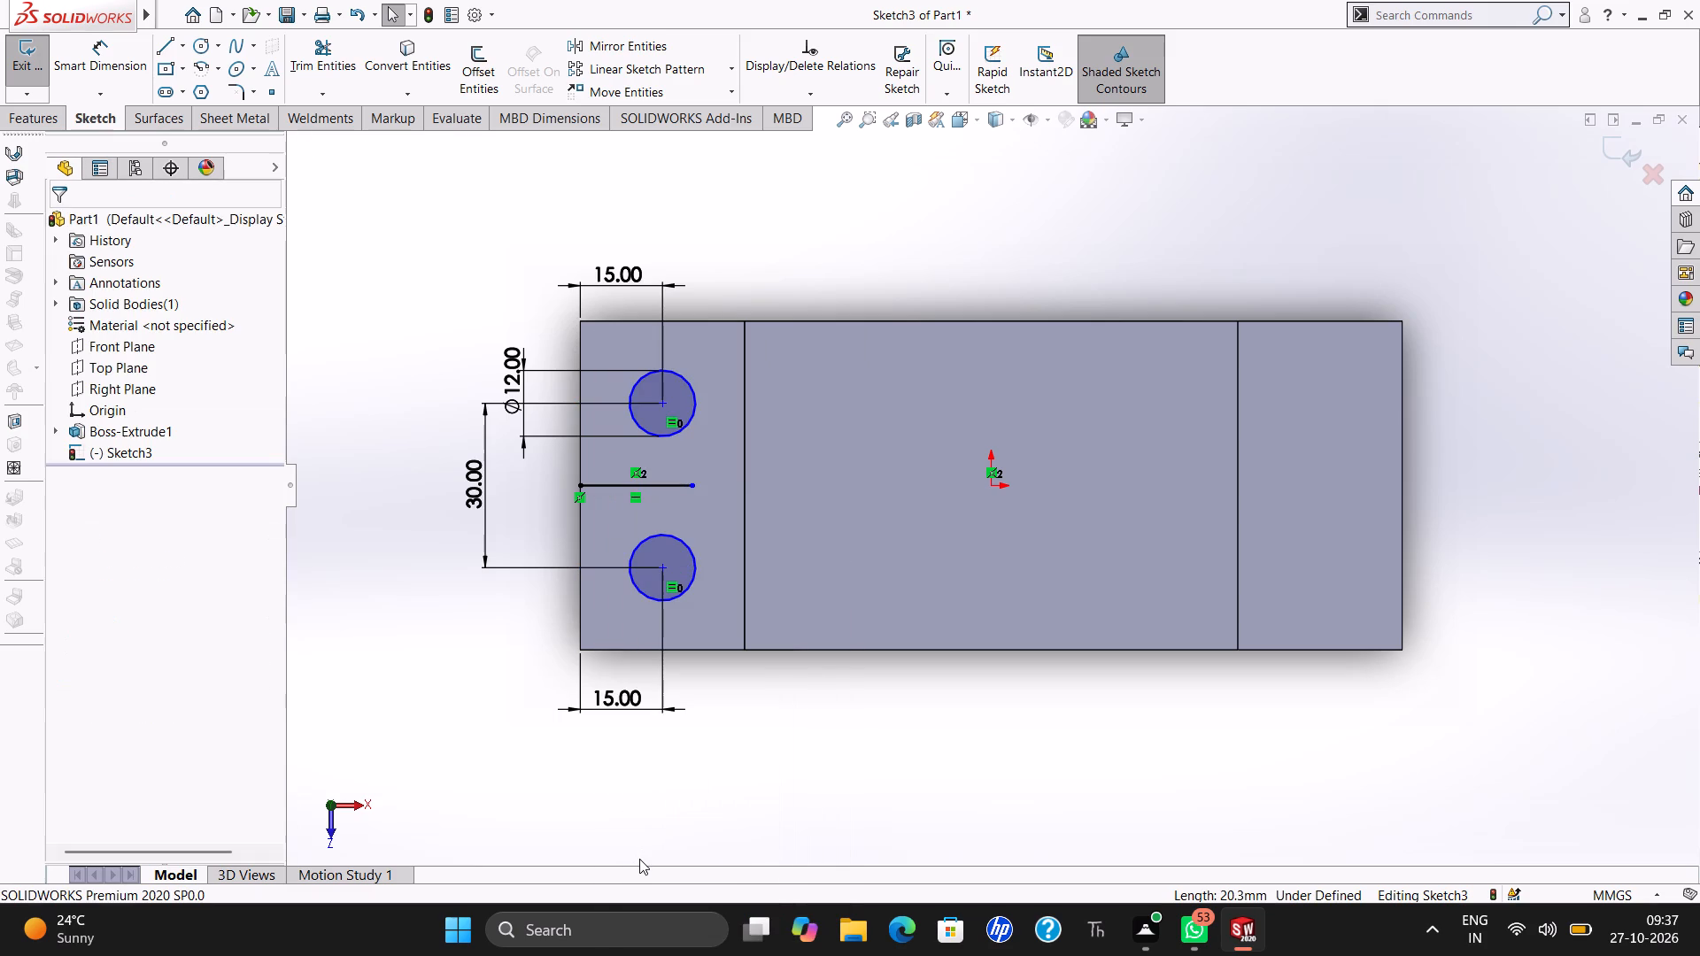
key("Escape")
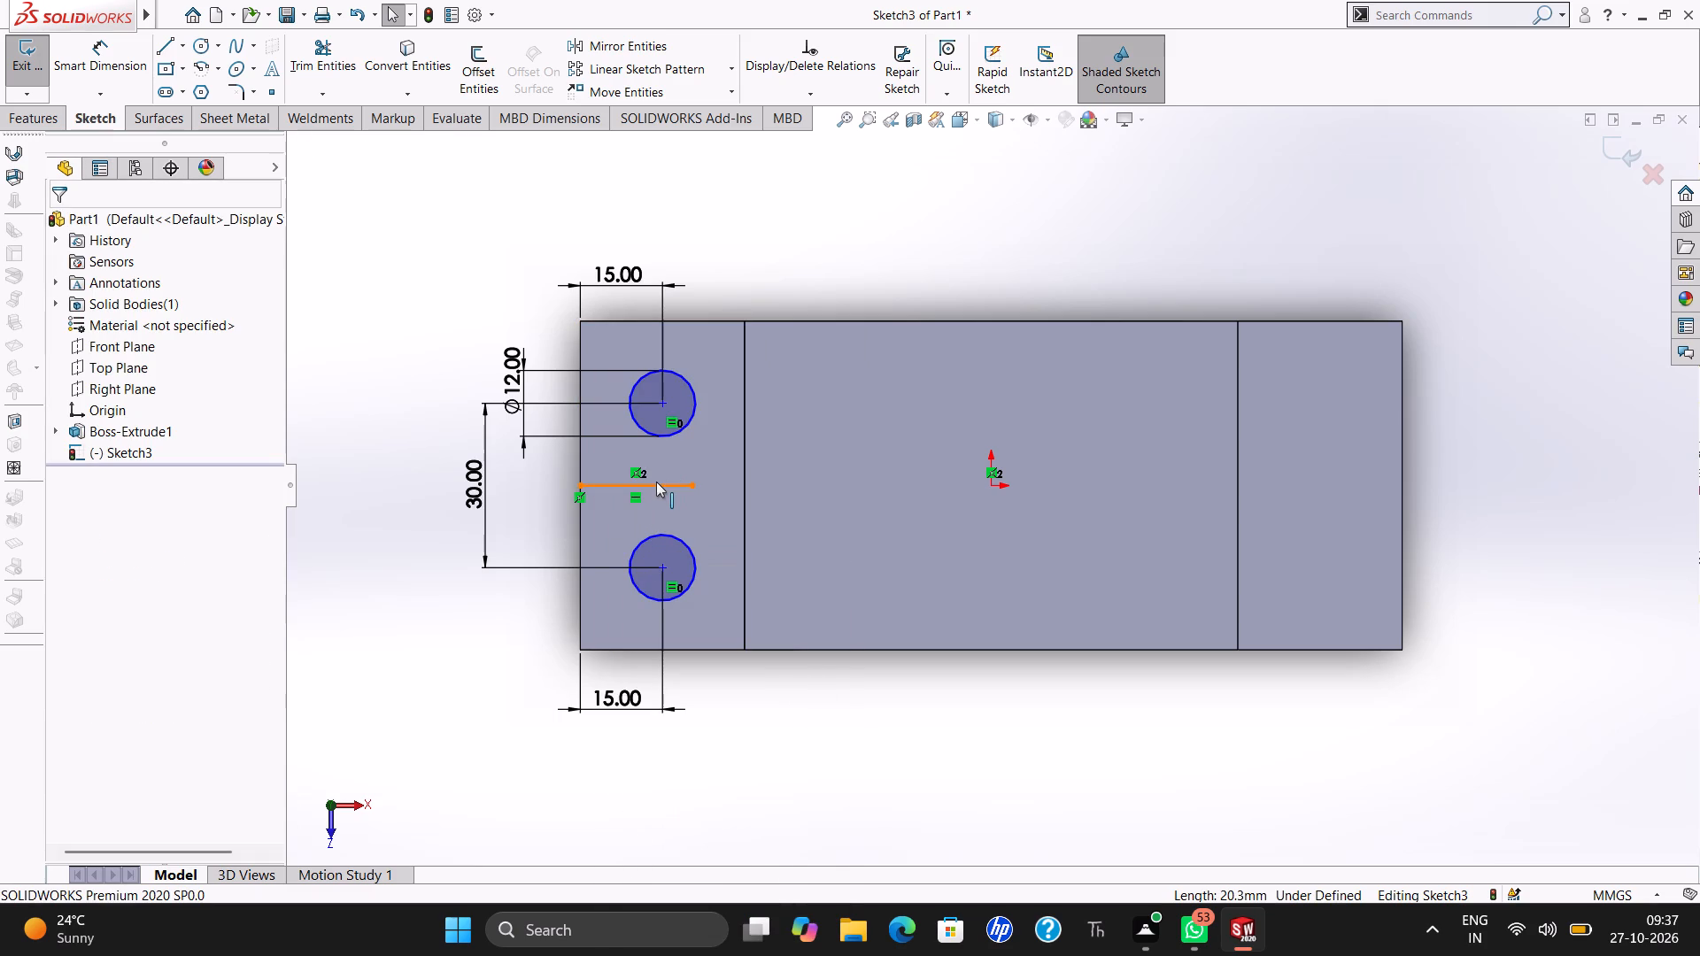
right_click(656, 482)
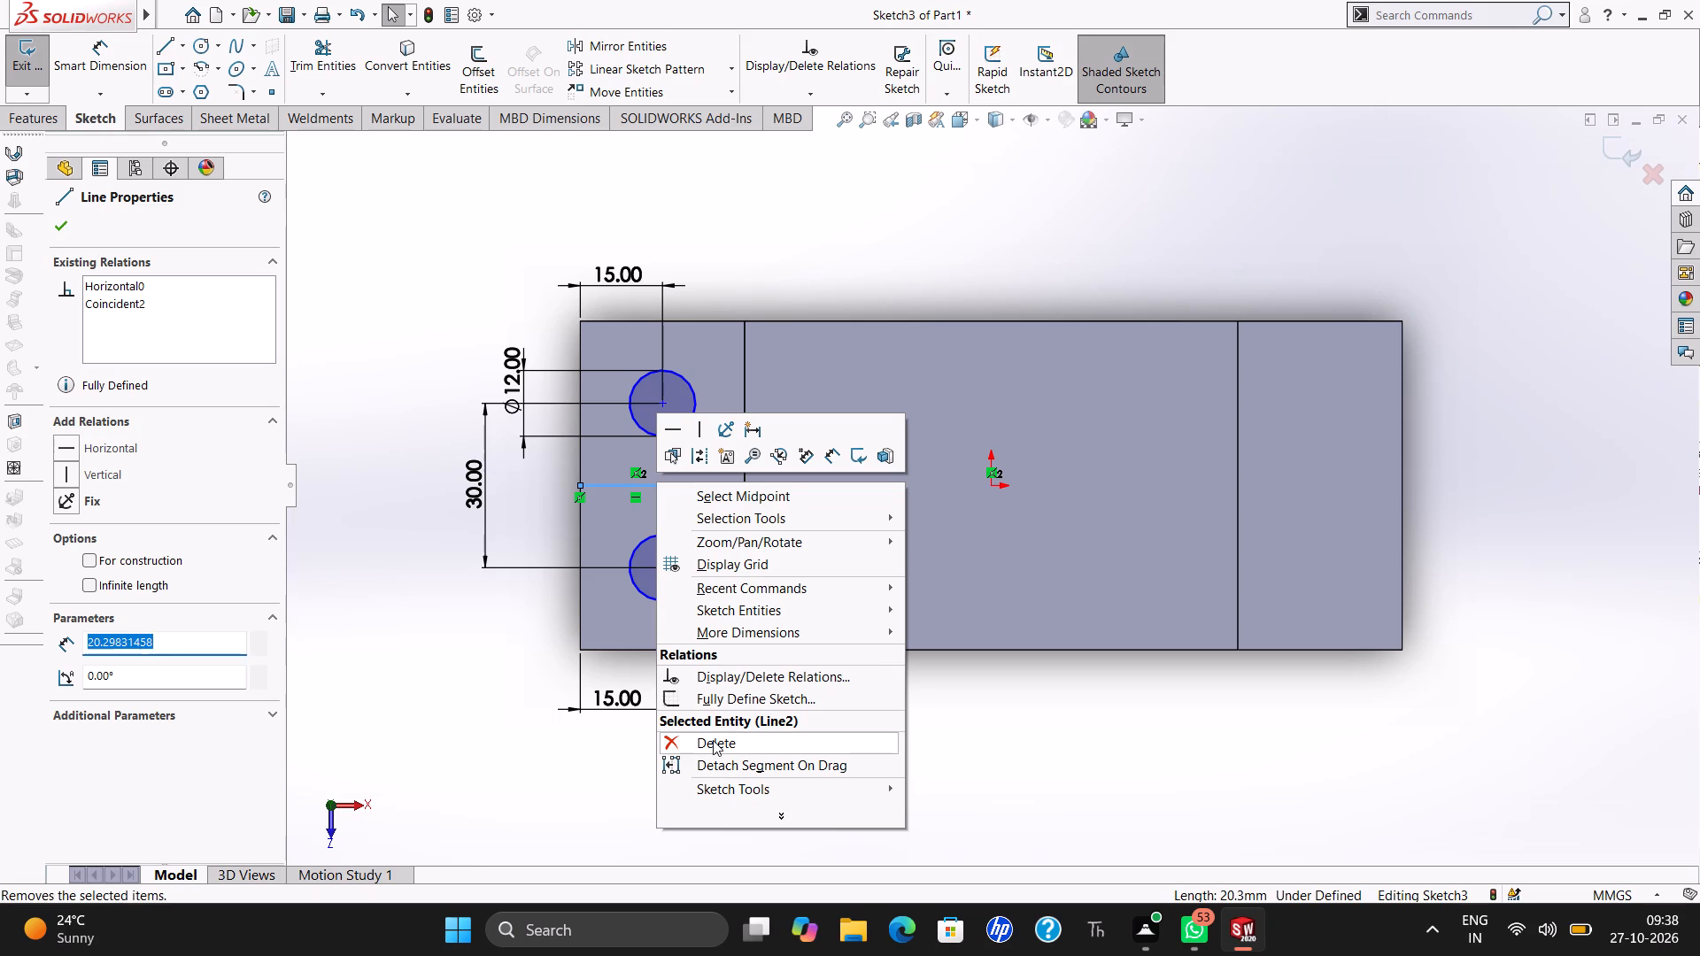
left_click(712, 738)
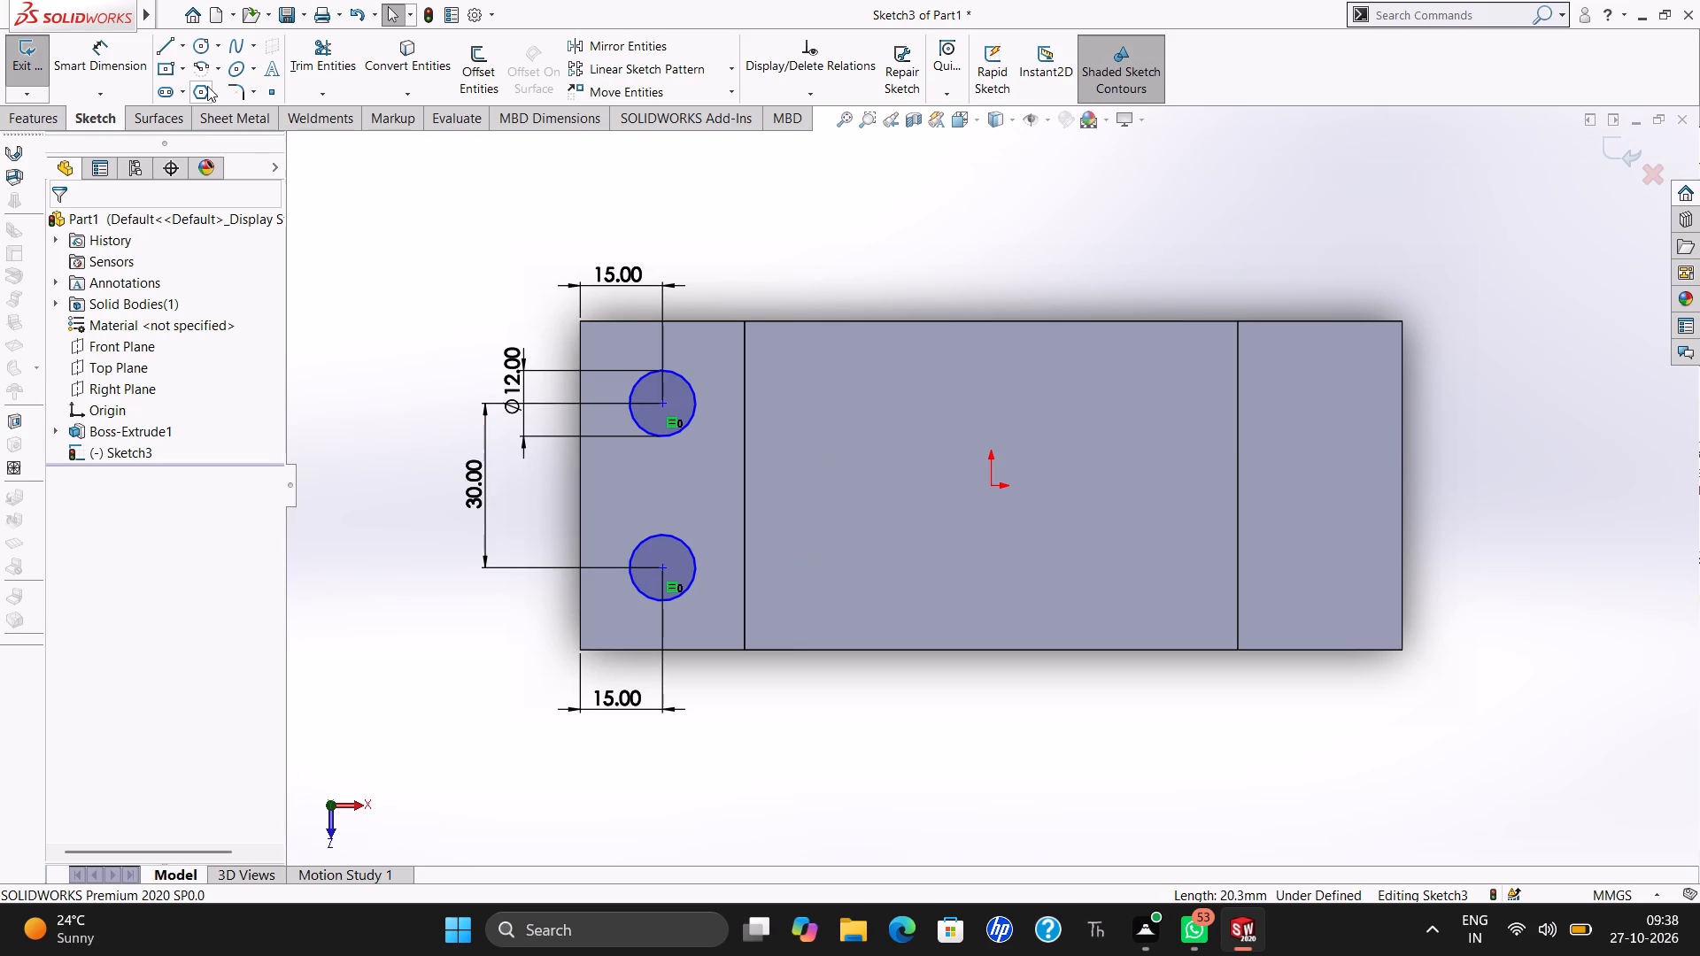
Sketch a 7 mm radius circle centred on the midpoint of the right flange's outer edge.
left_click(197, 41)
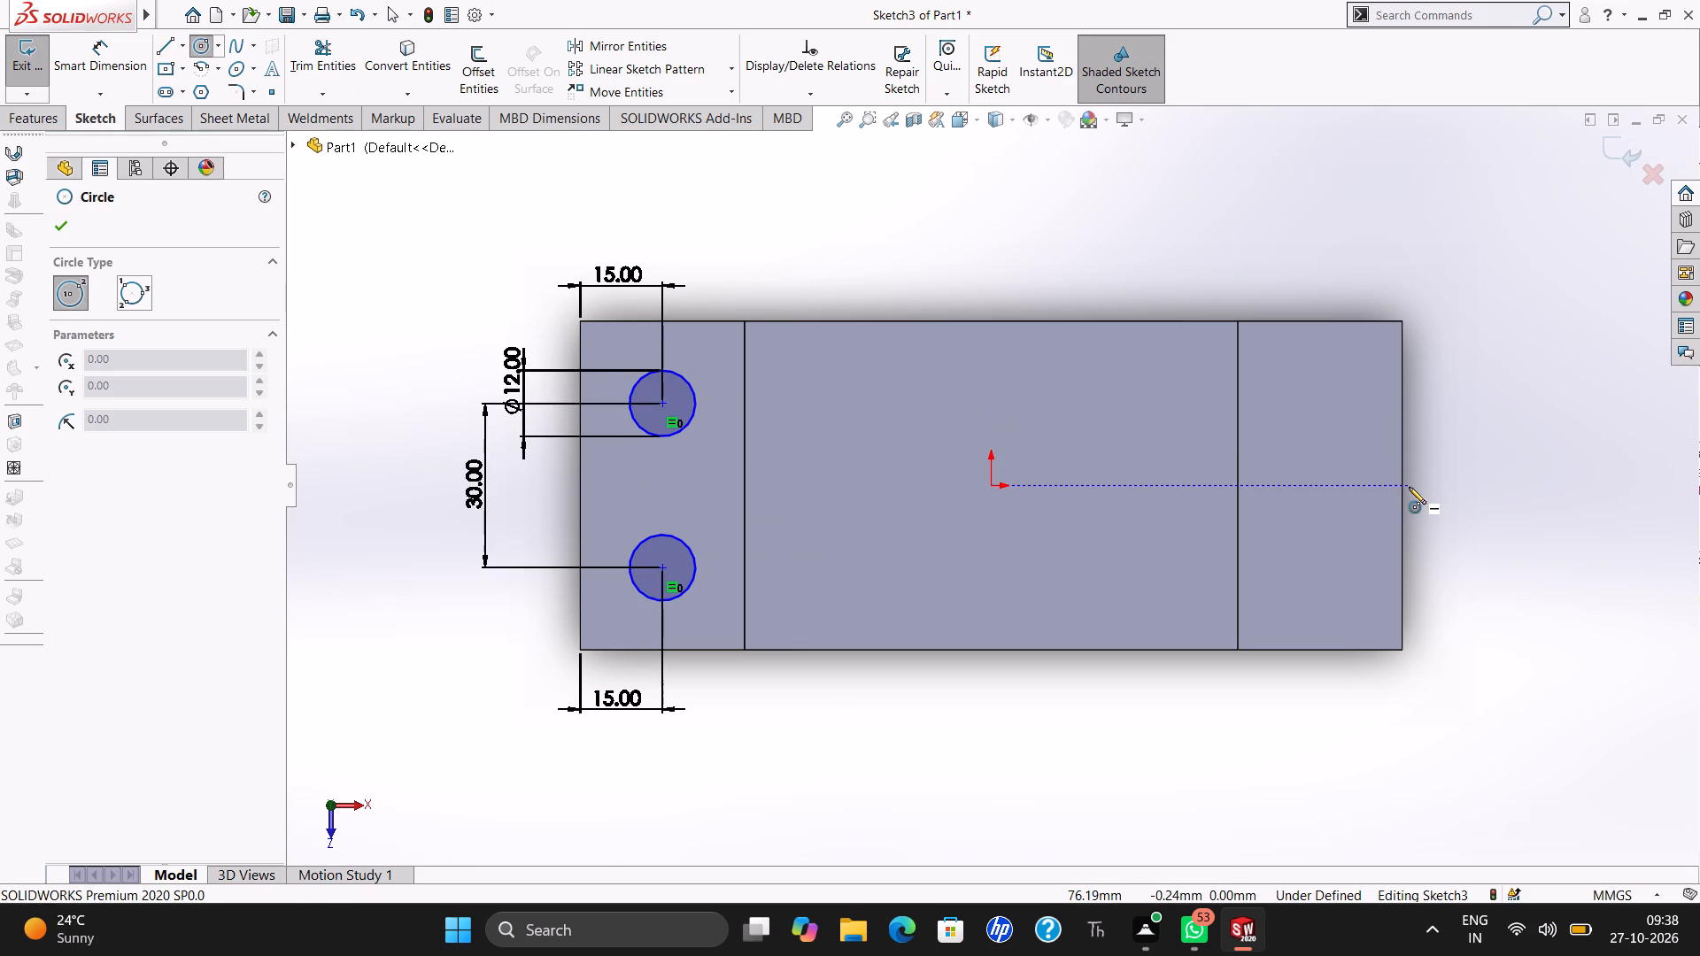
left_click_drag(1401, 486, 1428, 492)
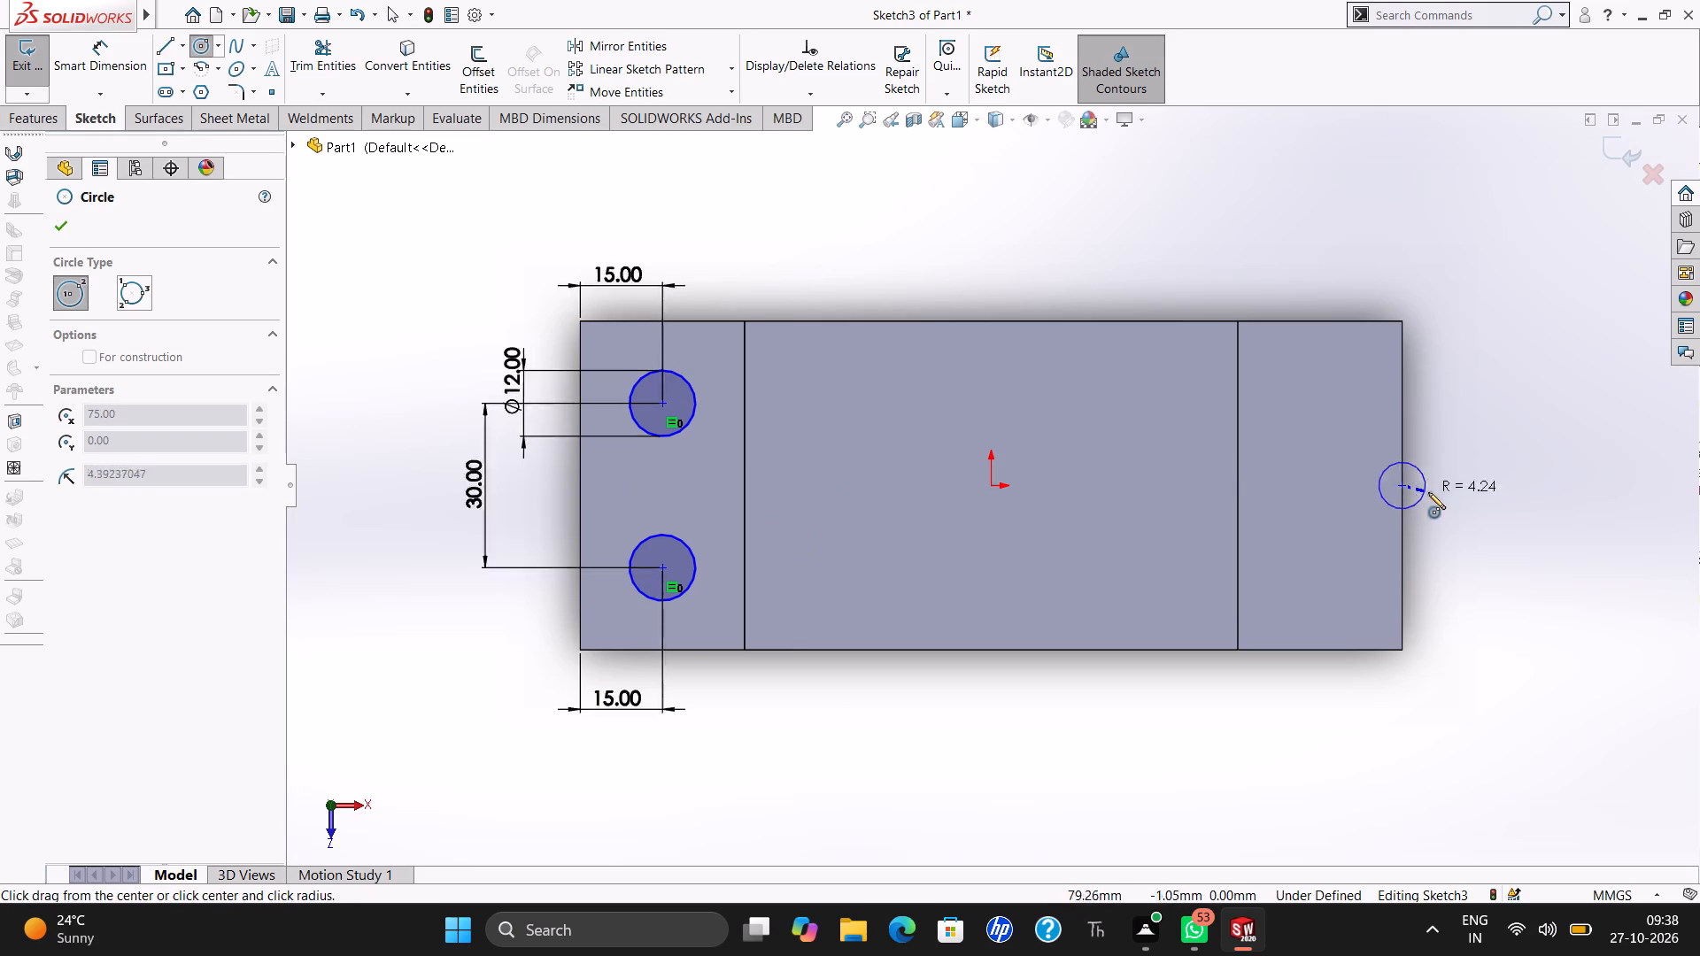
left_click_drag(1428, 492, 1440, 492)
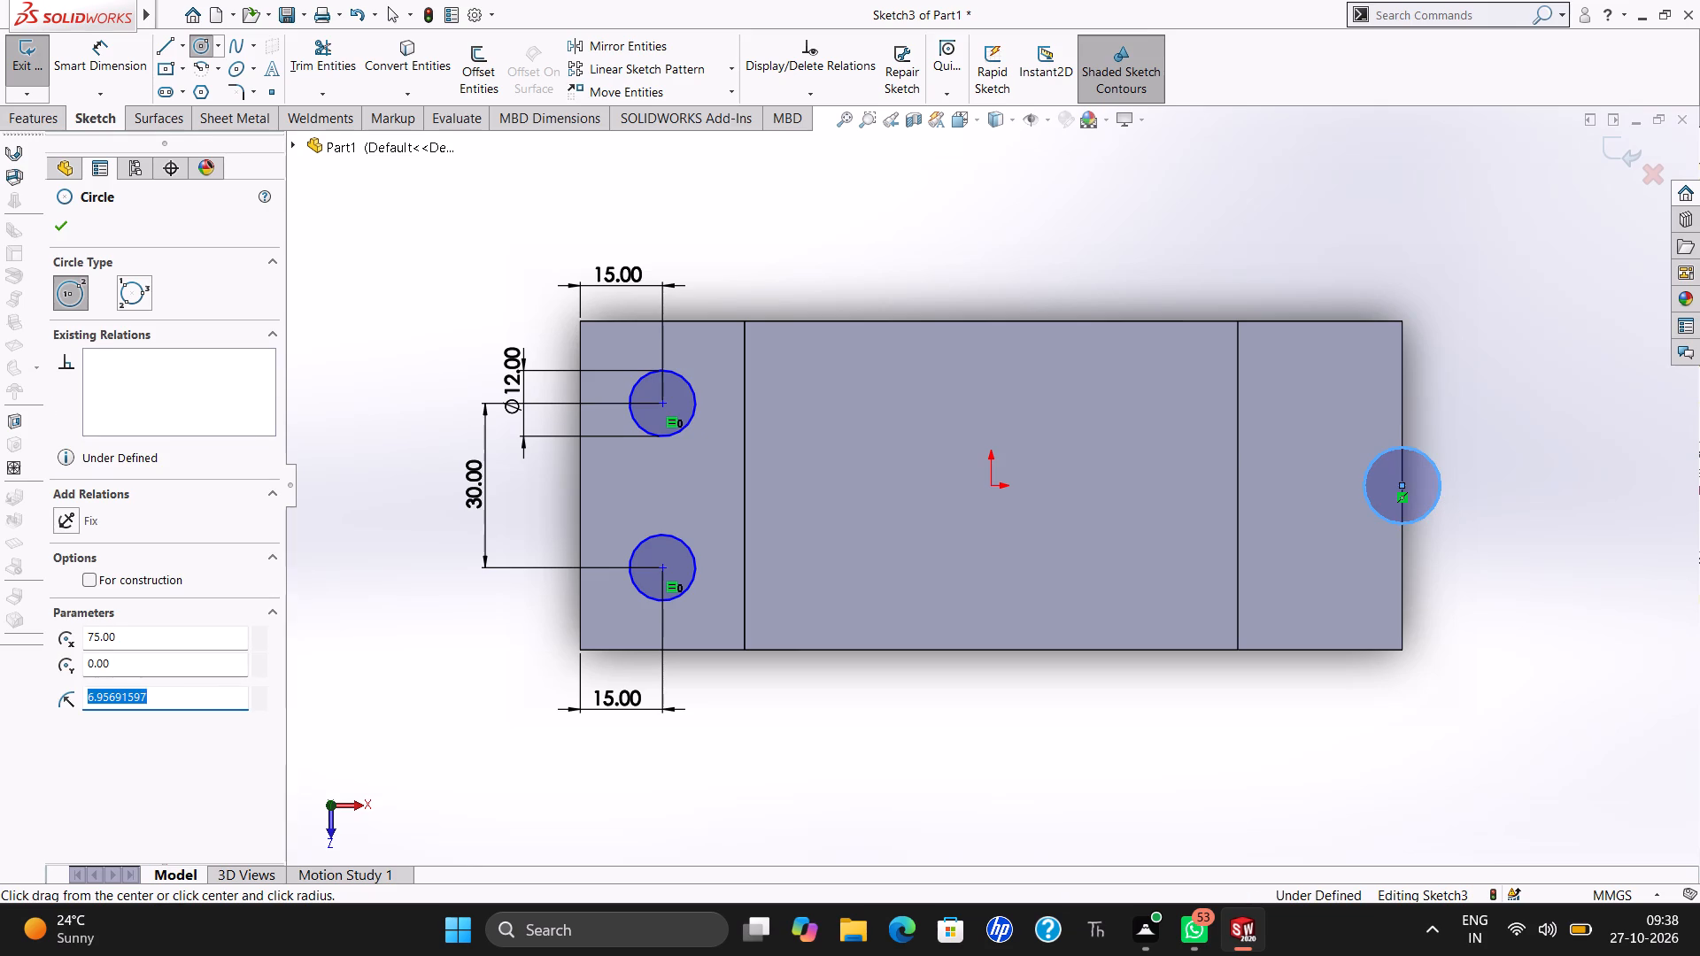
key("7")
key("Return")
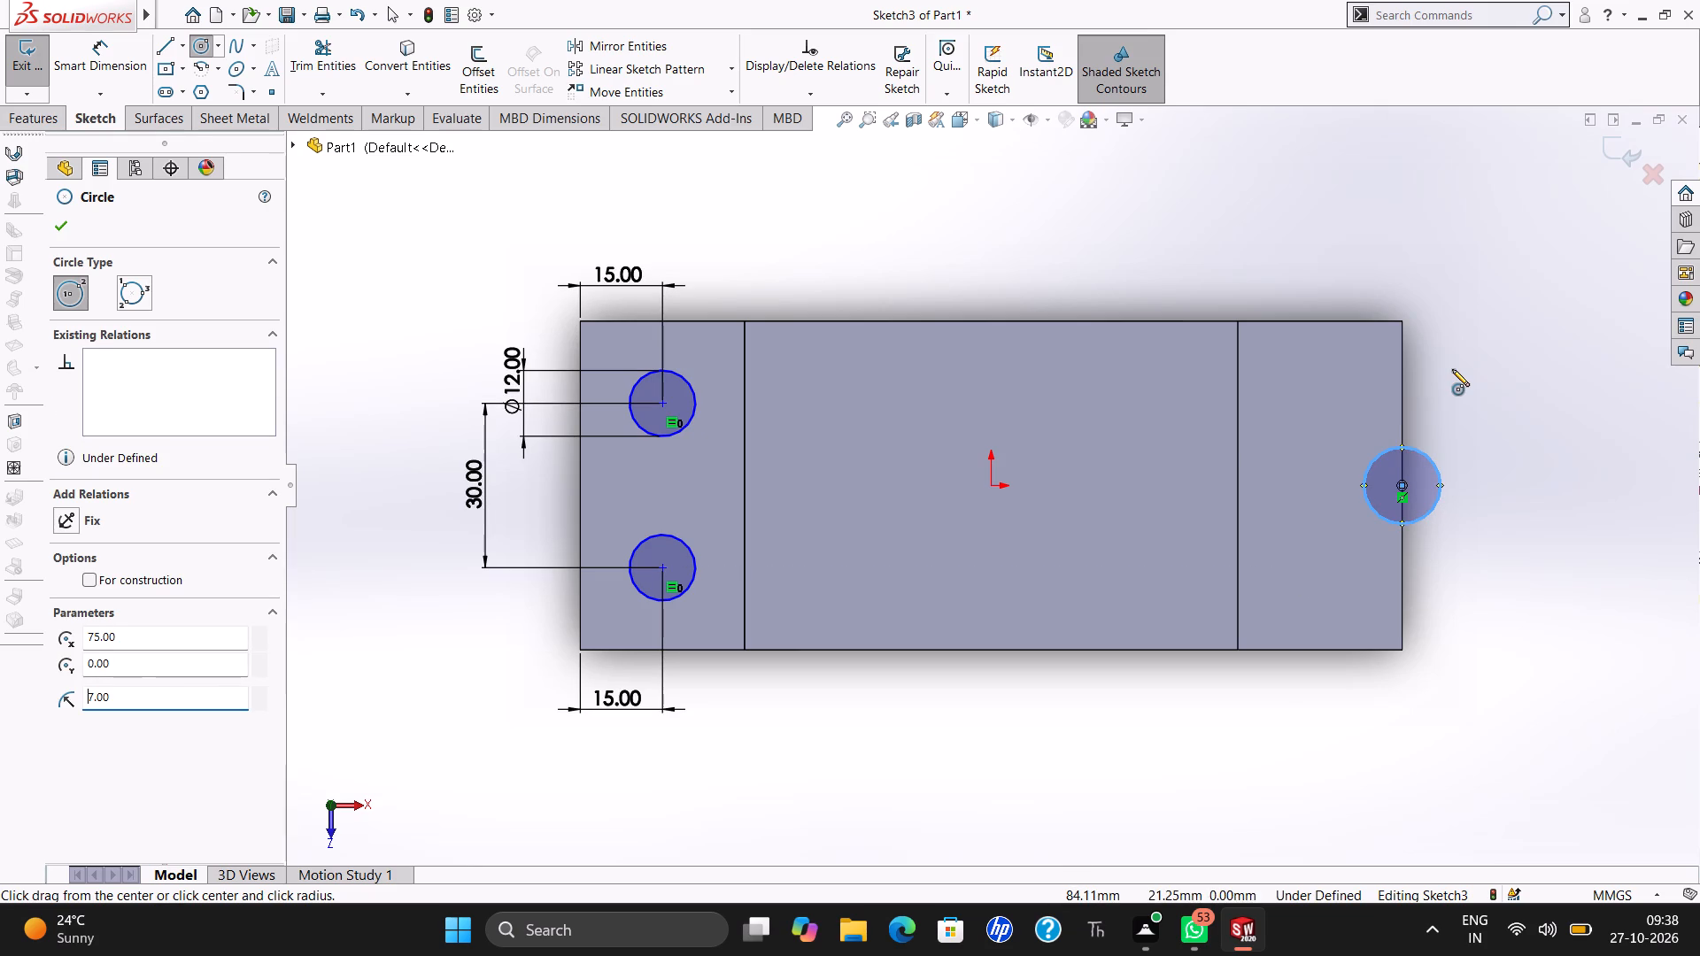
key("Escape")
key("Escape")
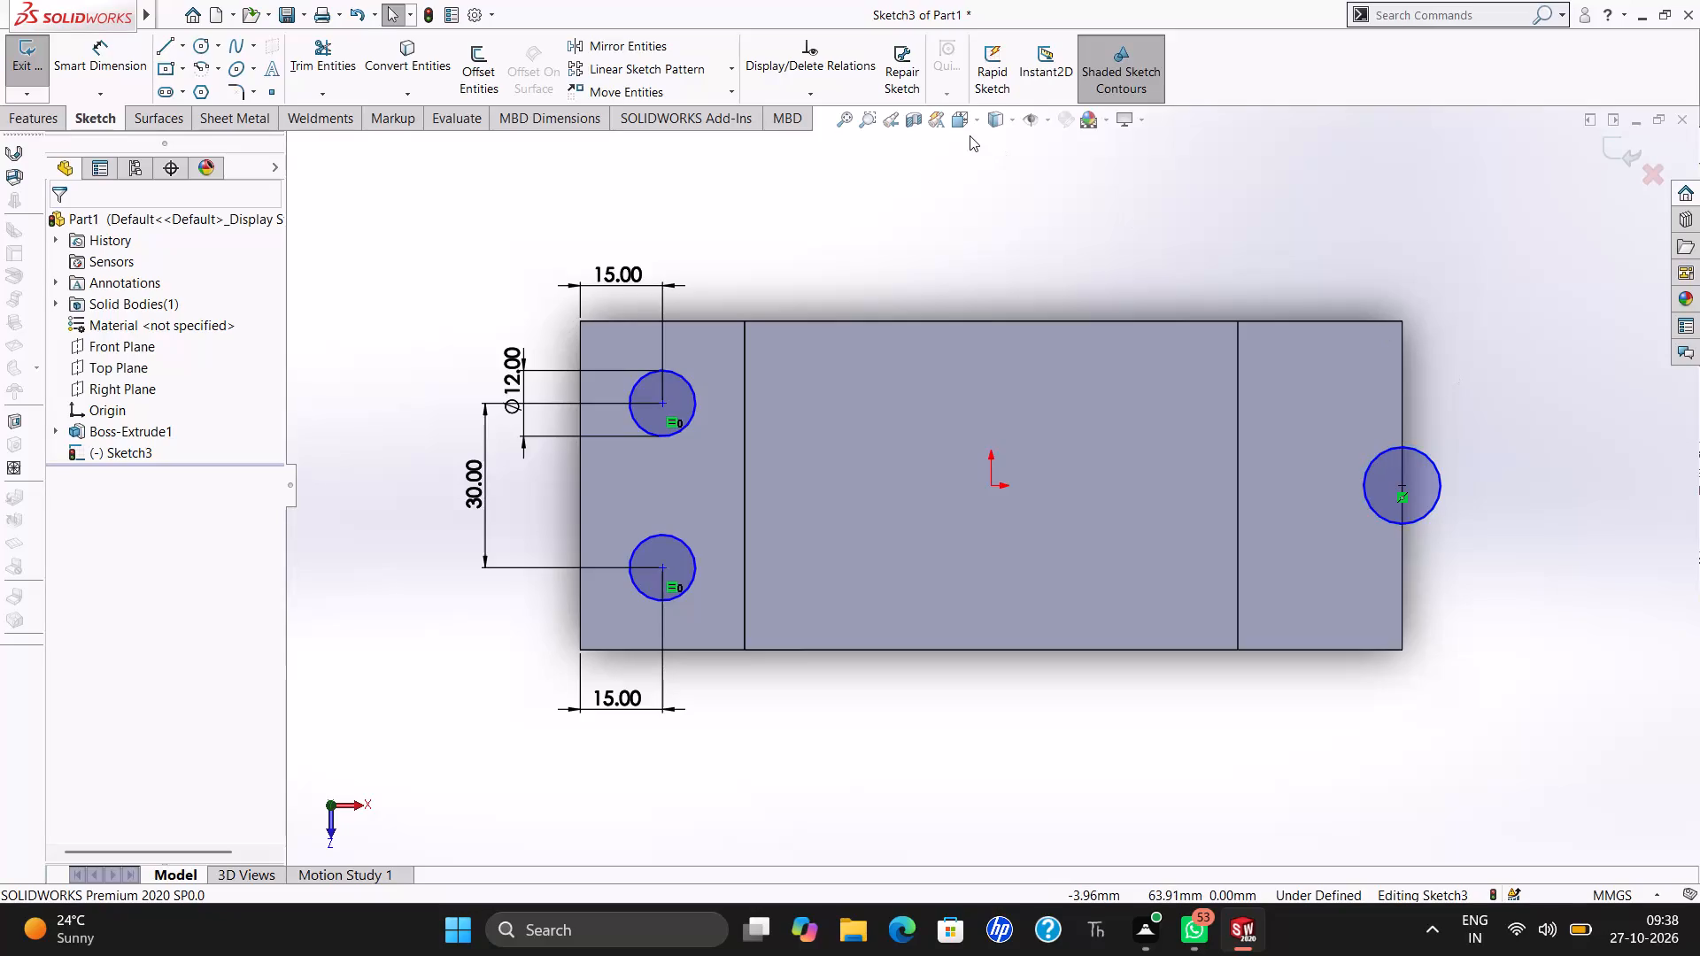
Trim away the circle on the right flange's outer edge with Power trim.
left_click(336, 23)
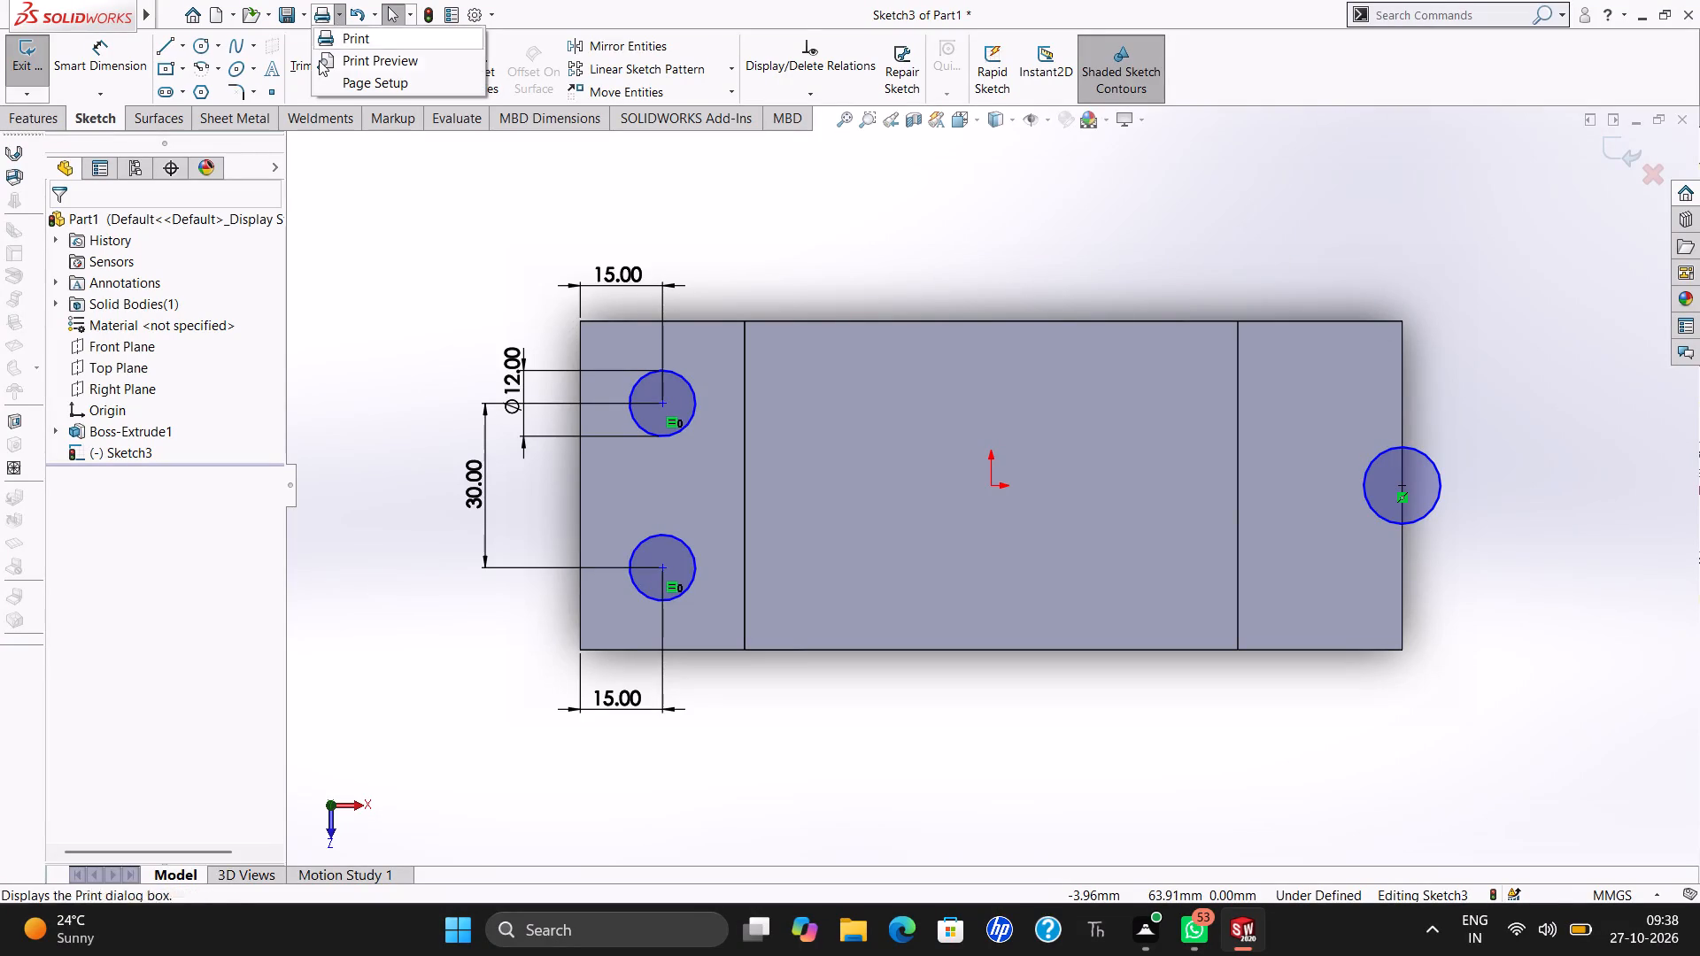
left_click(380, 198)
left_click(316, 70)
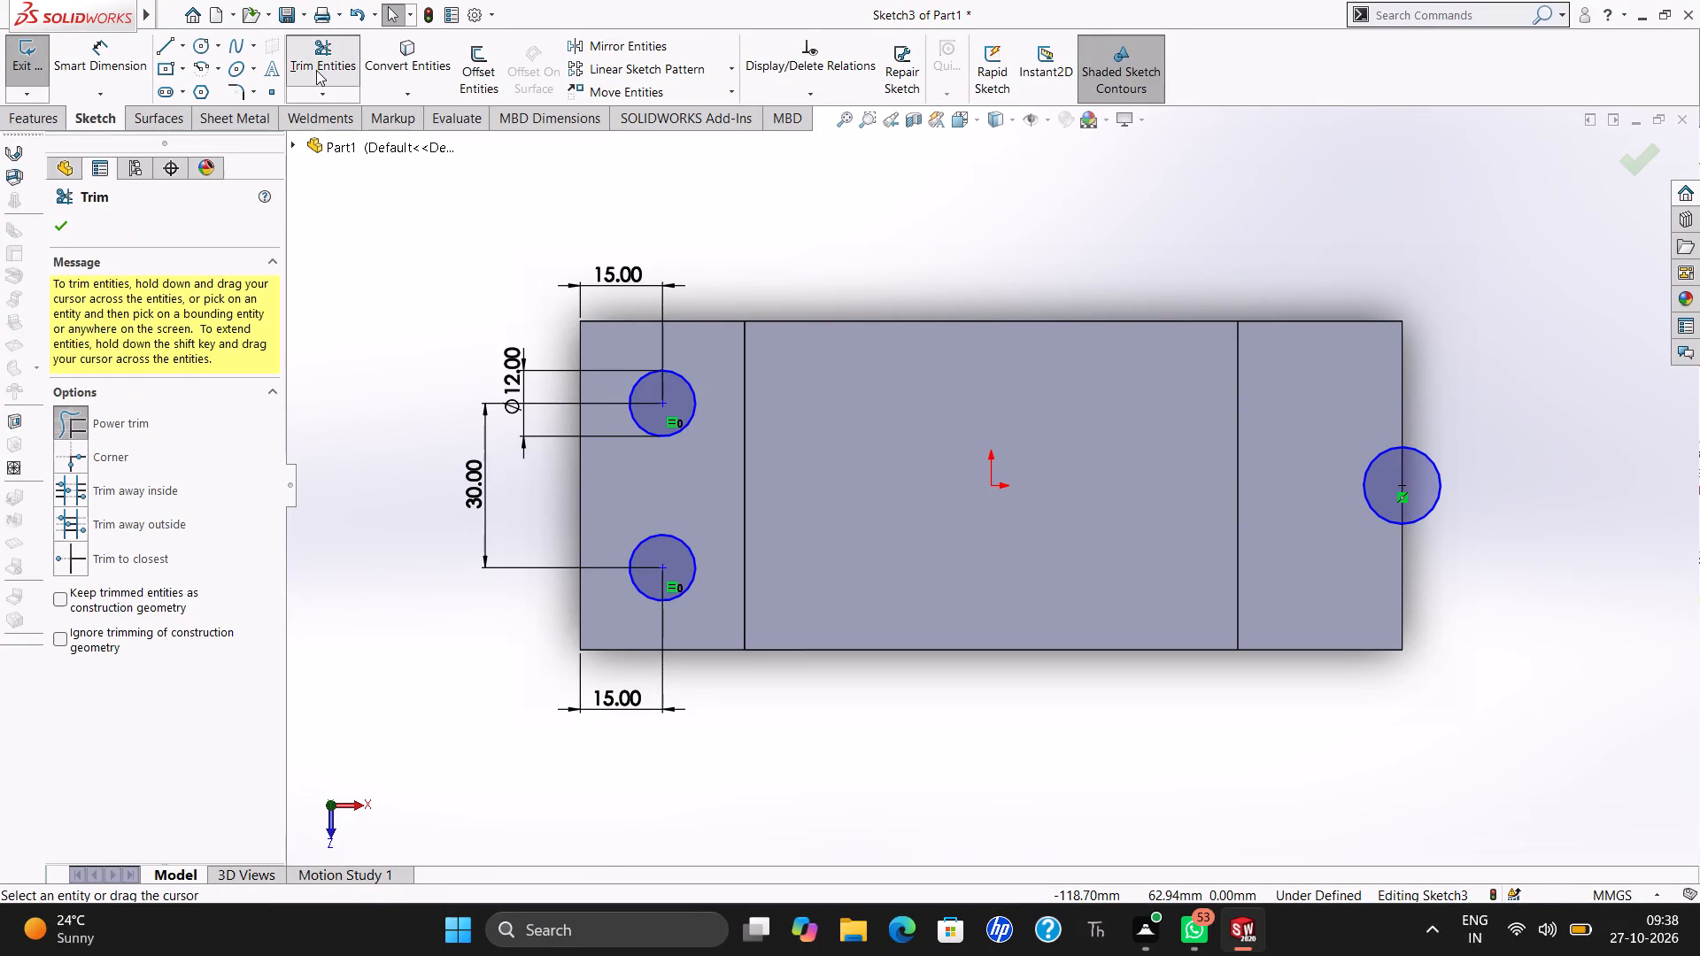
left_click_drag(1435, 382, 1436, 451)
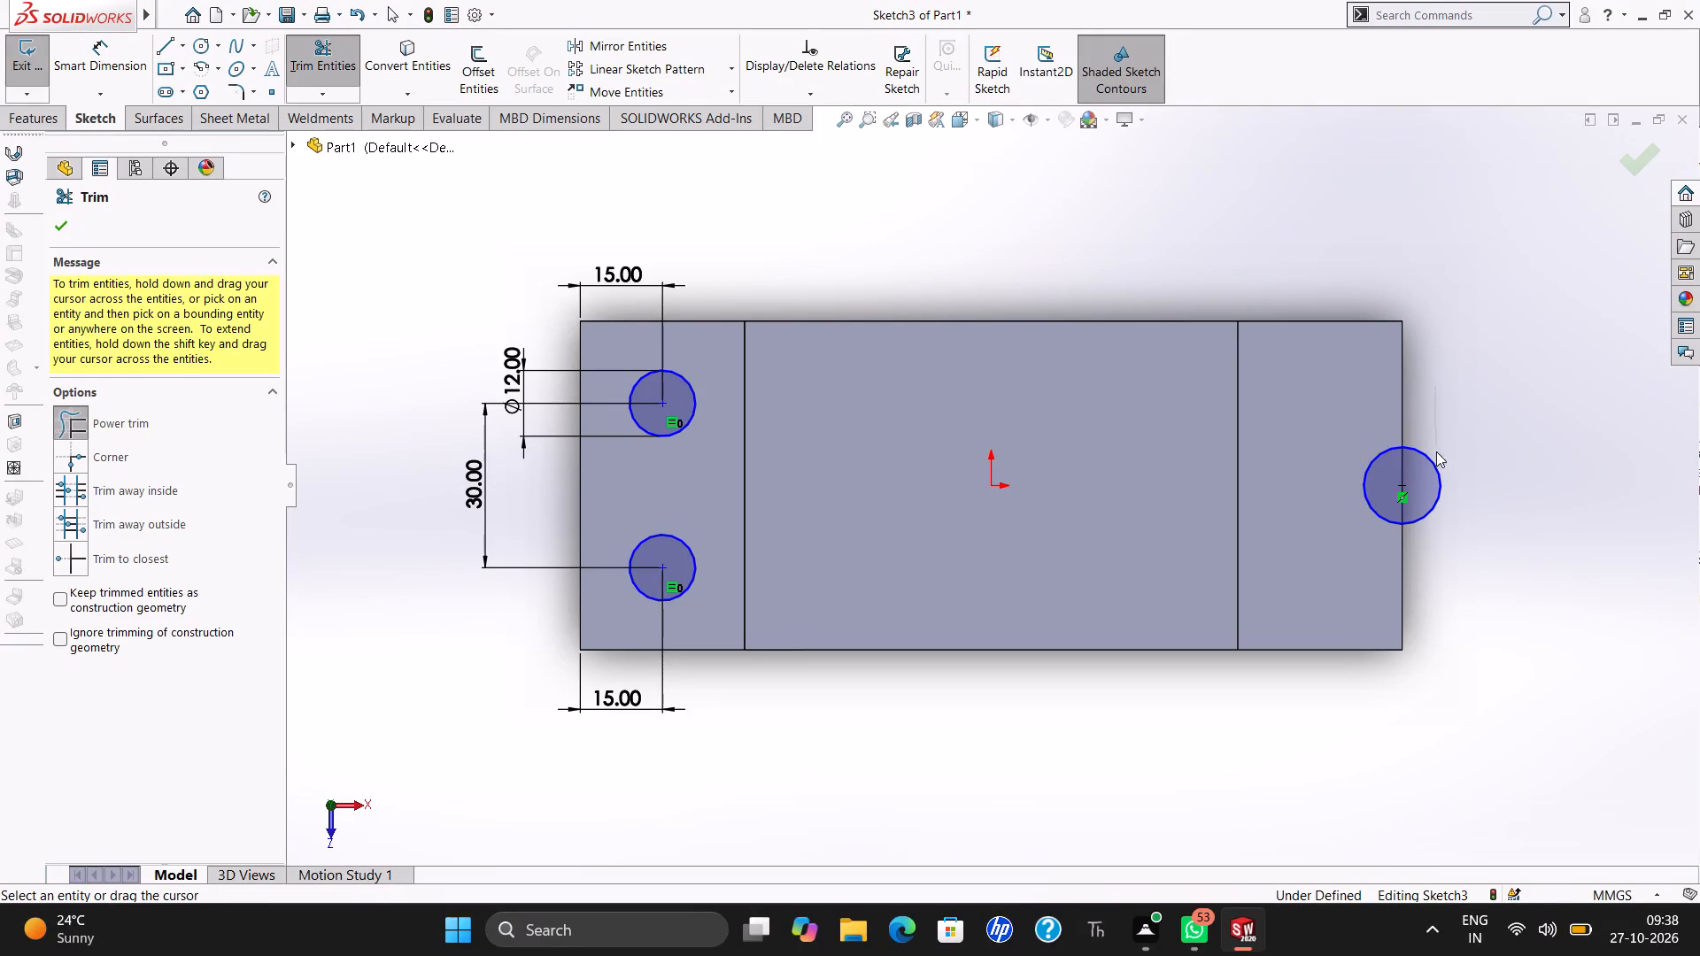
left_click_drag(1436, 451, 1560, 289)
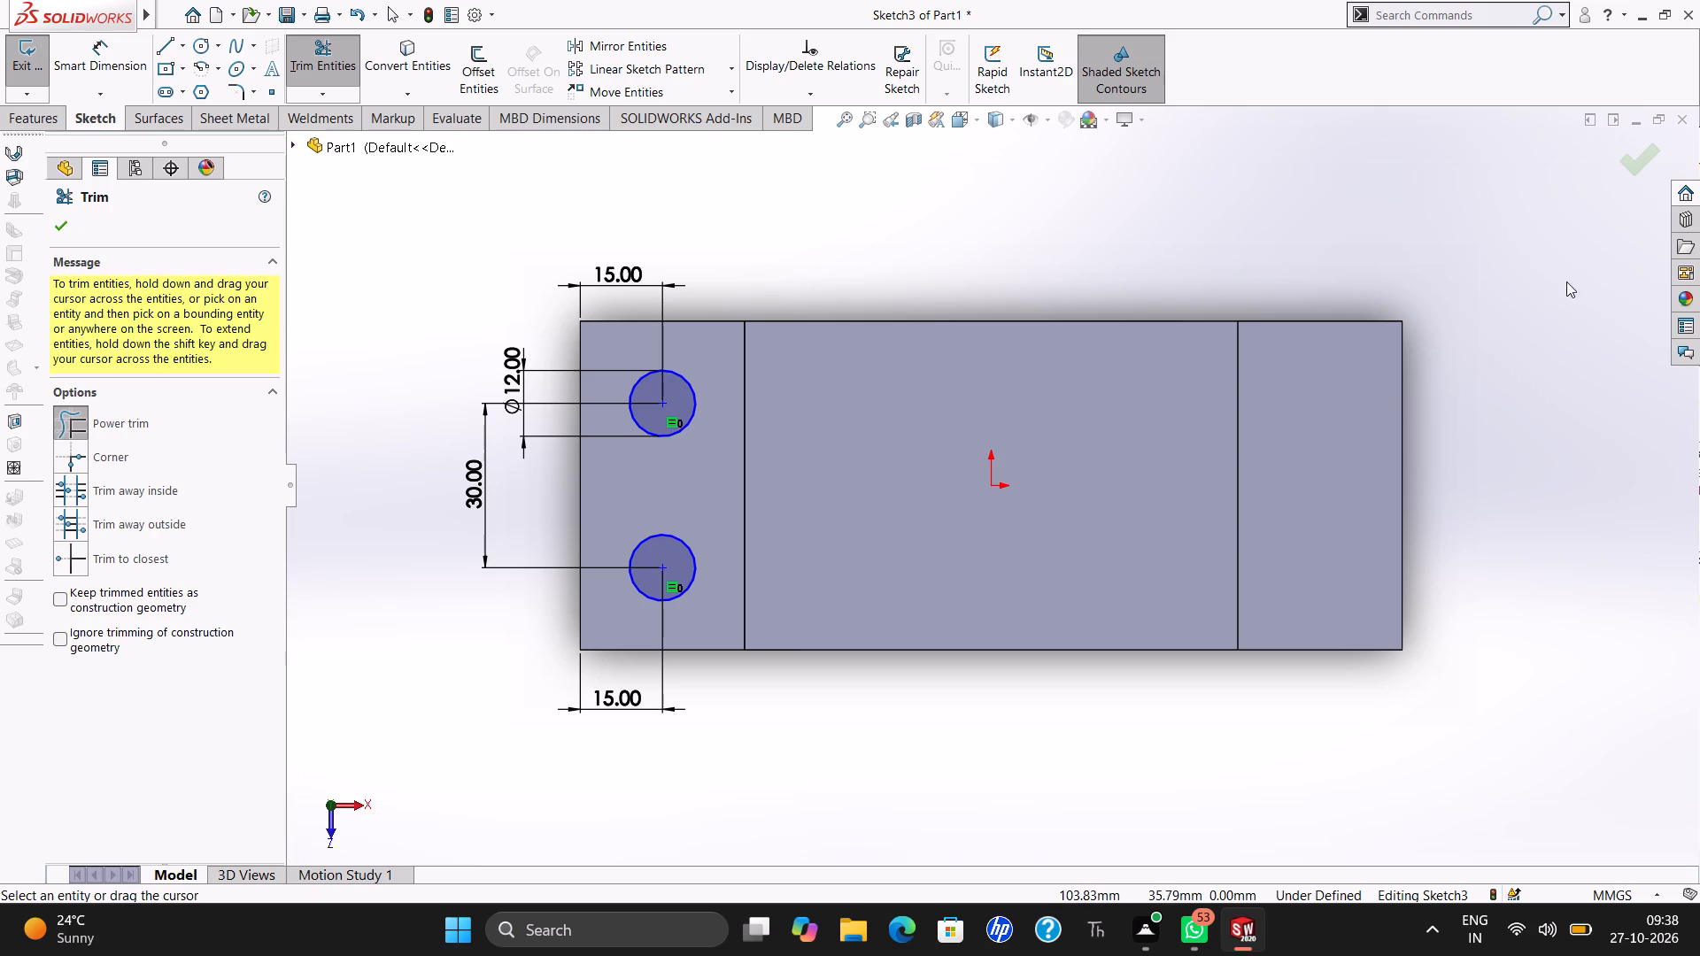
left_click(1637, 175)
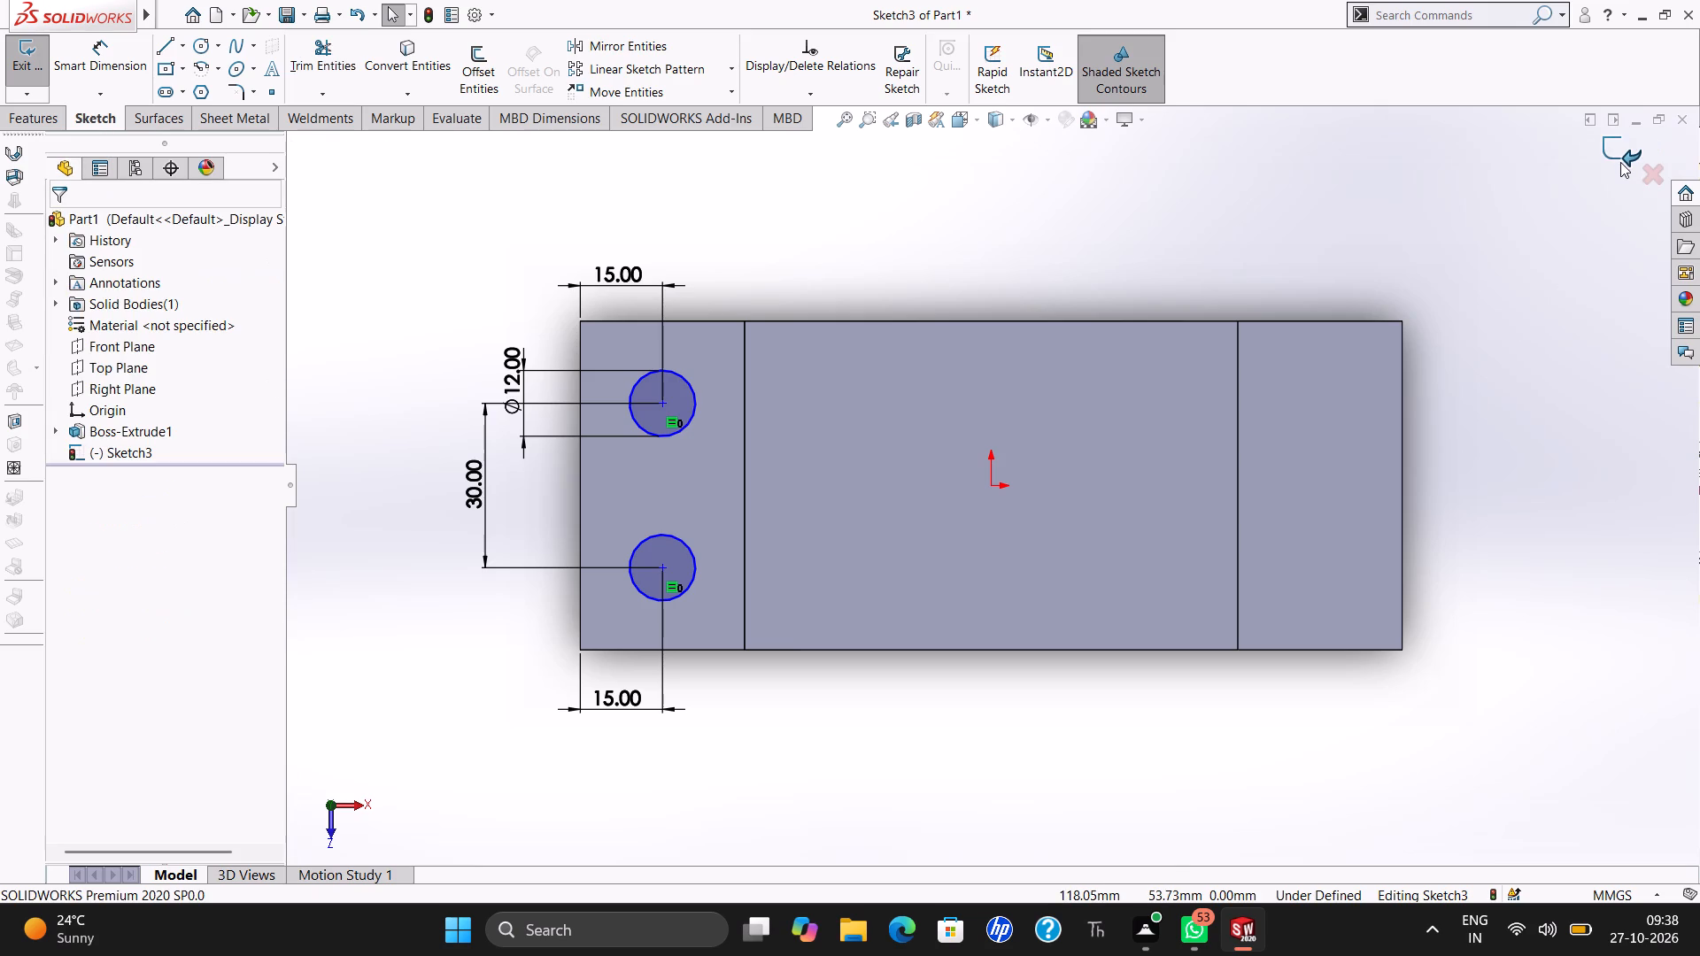
Exit the sketch and cut-extrude the two left flange circles with a 60 mm blind depth.
left_click(1620, 161)
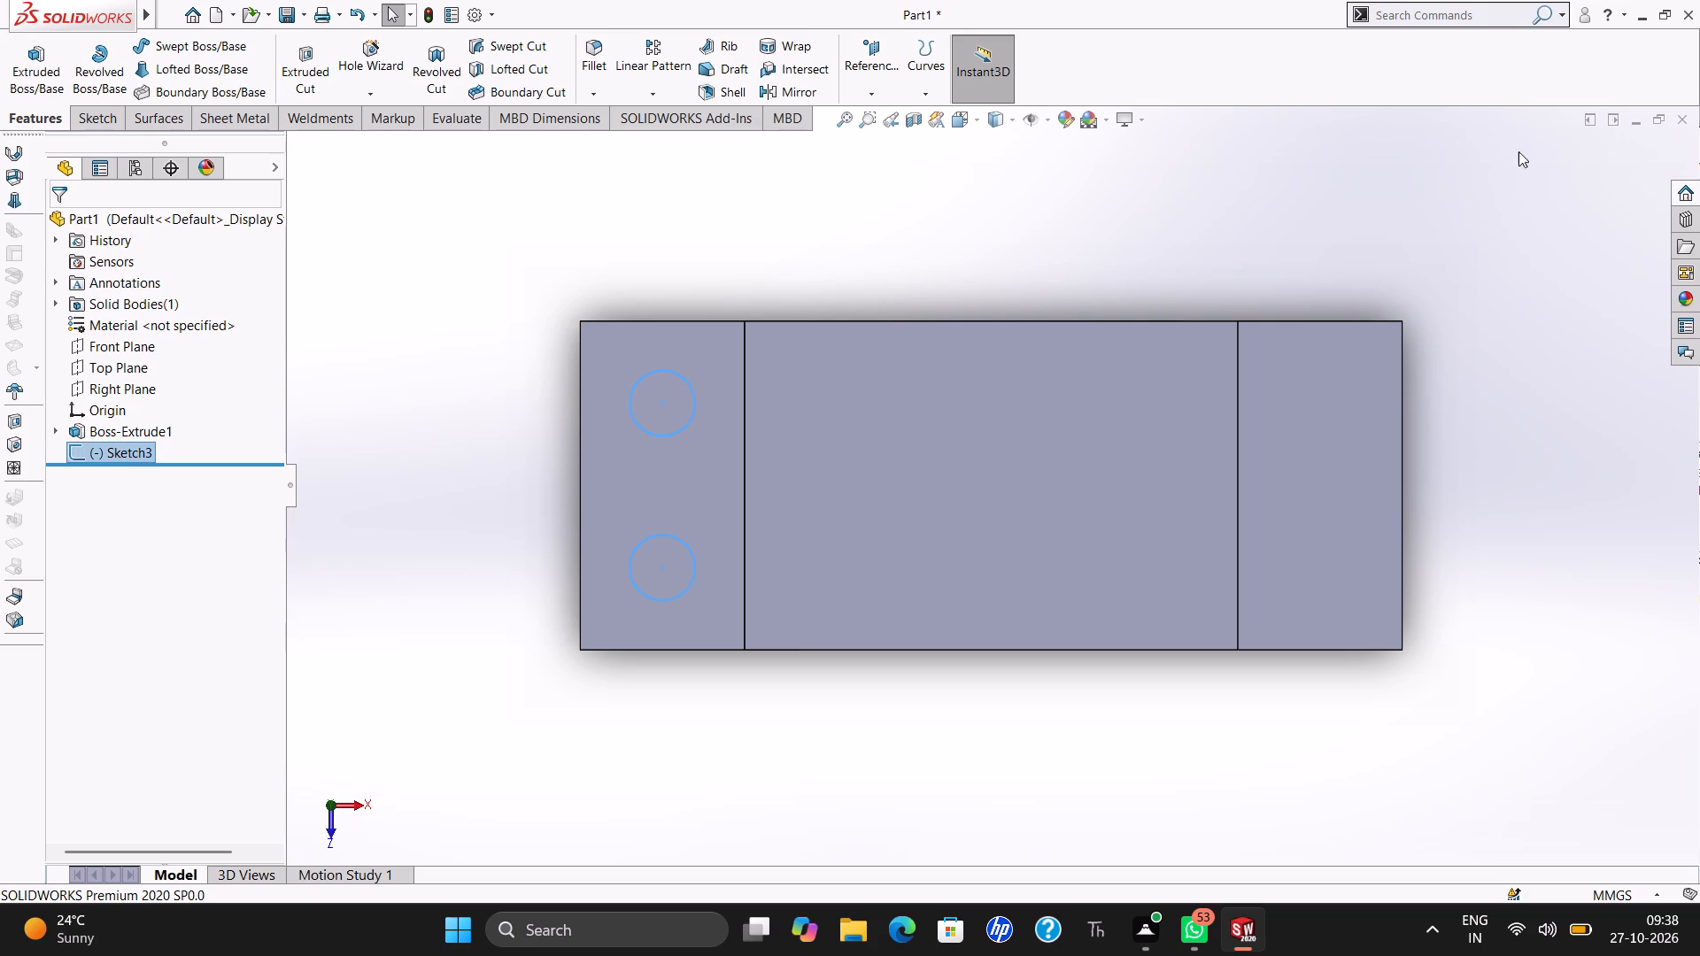
key("ctrl+7")
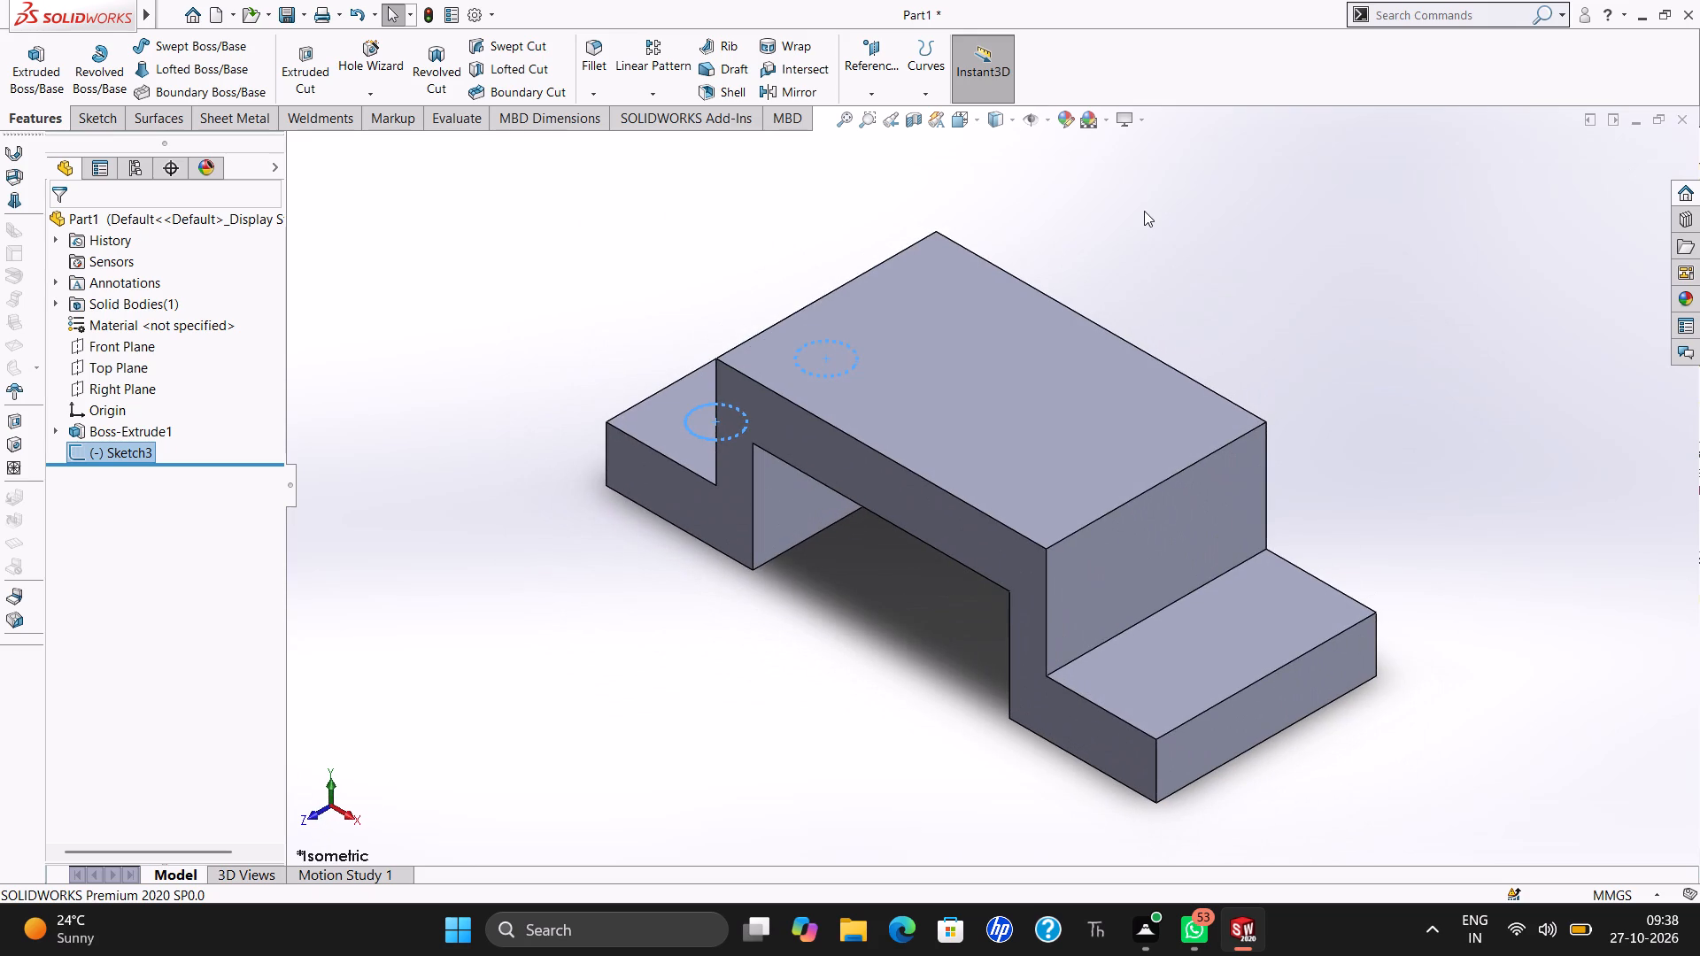
key("ctrl+6")
key("ctrl+5")
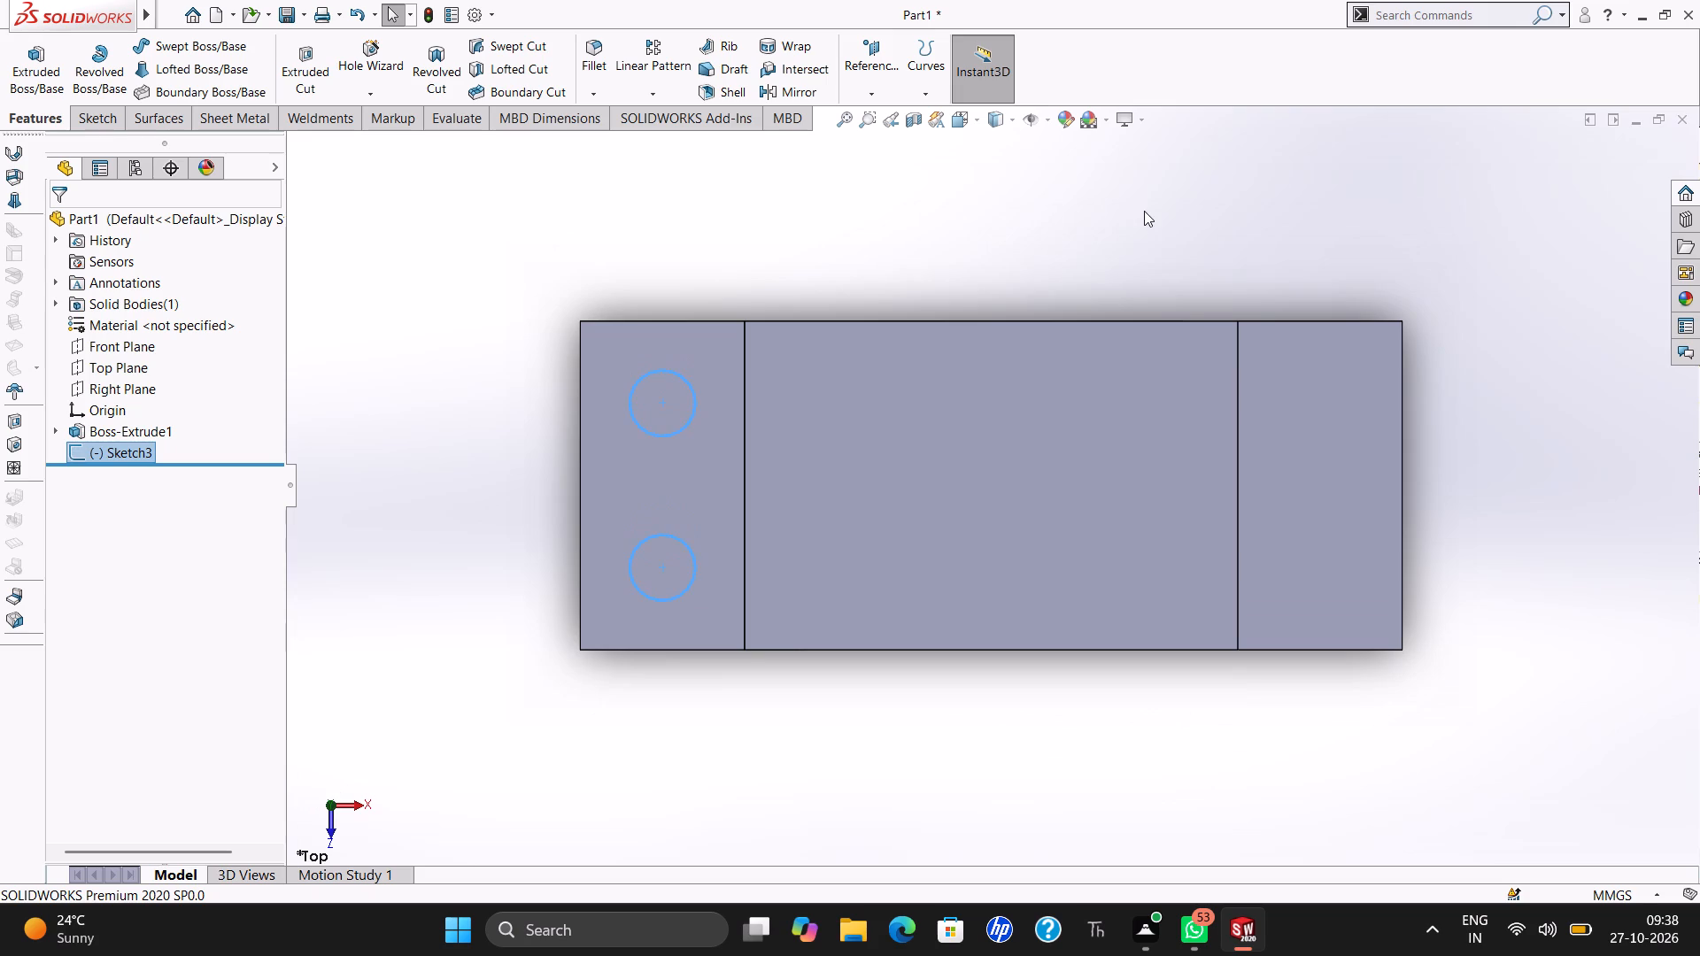
left_click(320, 70)
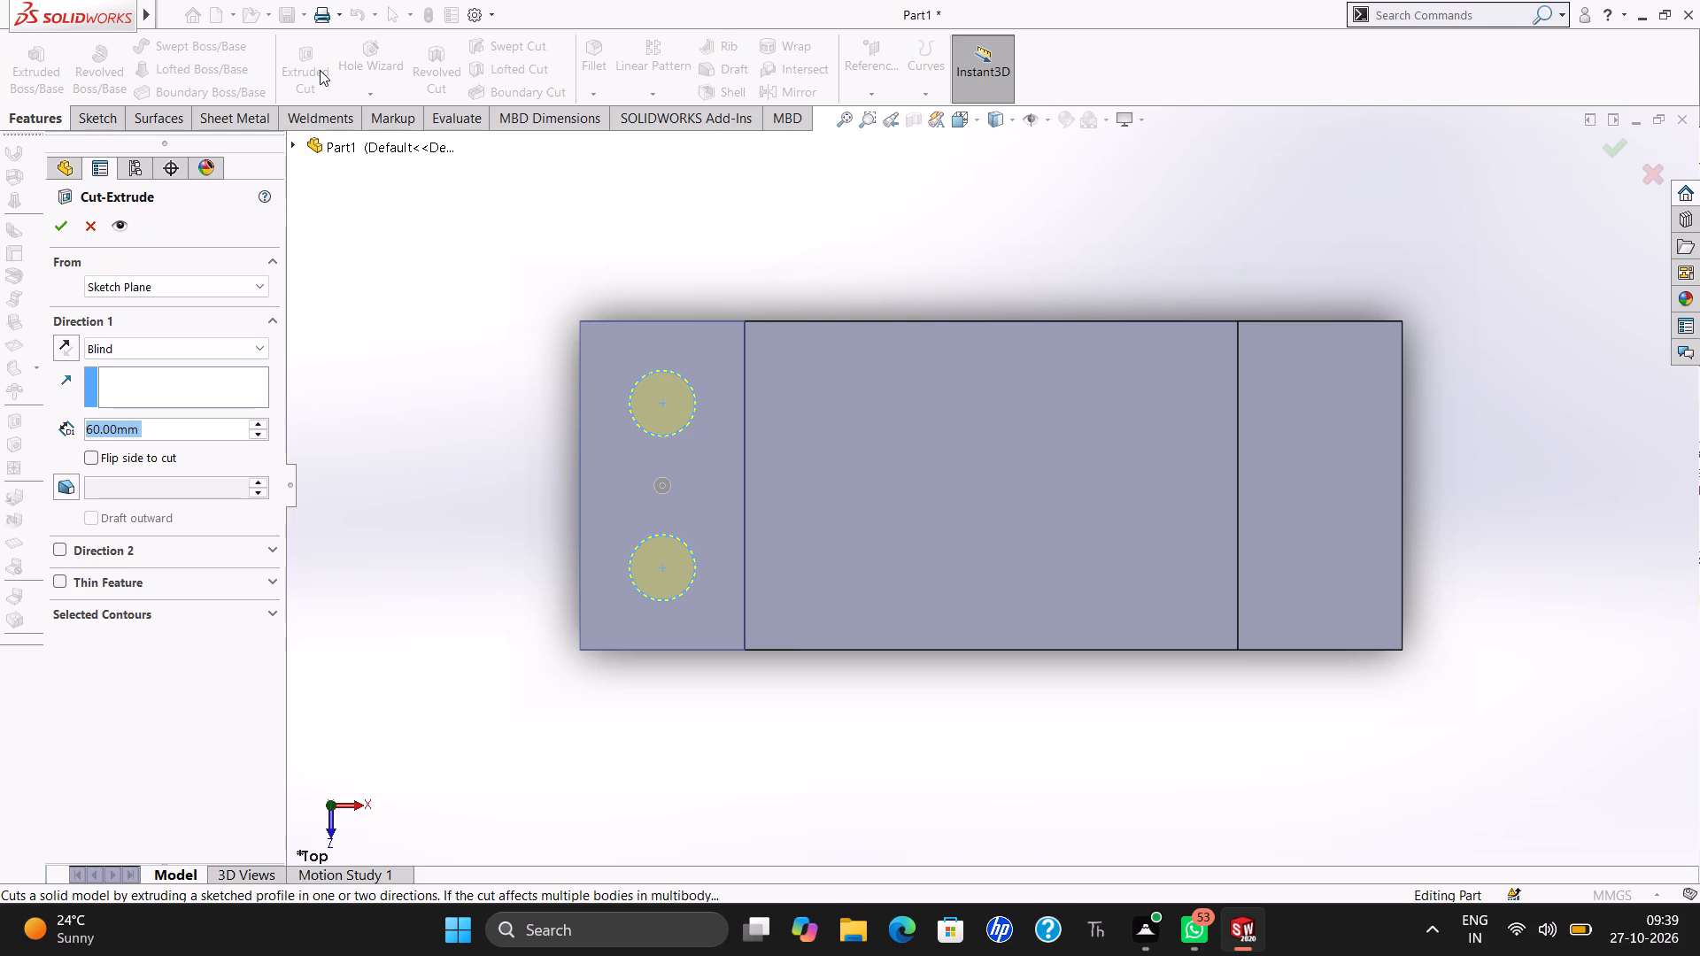
left_click(119, 348)
left_click(104, 412)
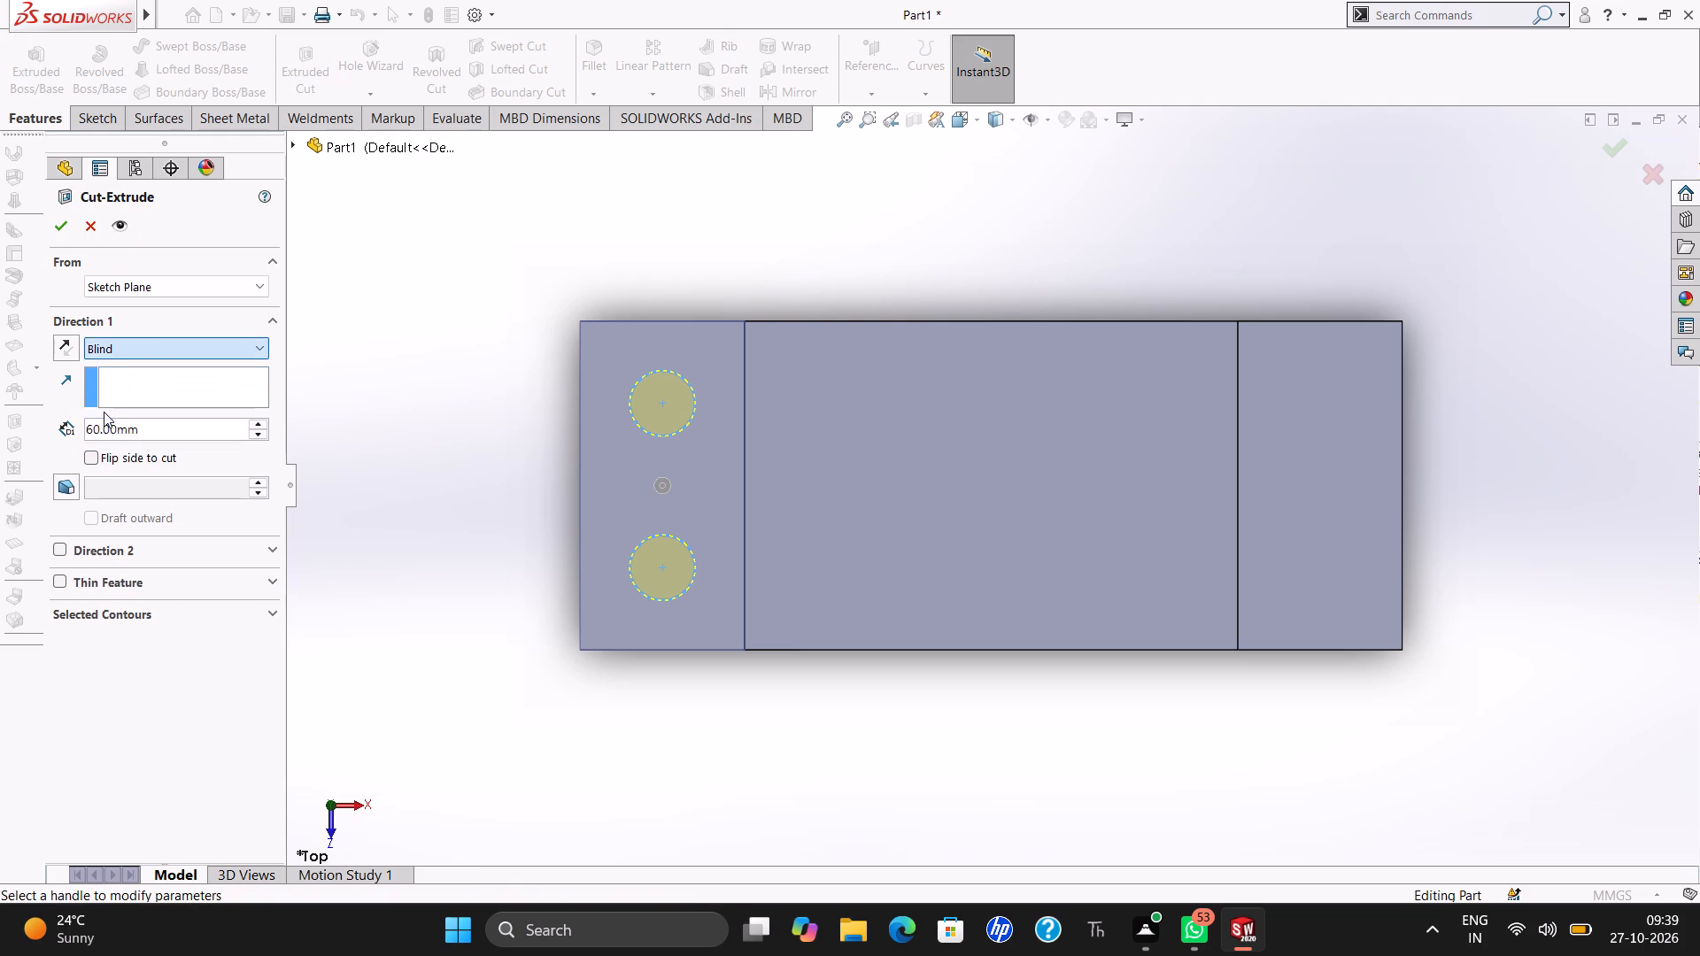
left_click(59, 235)
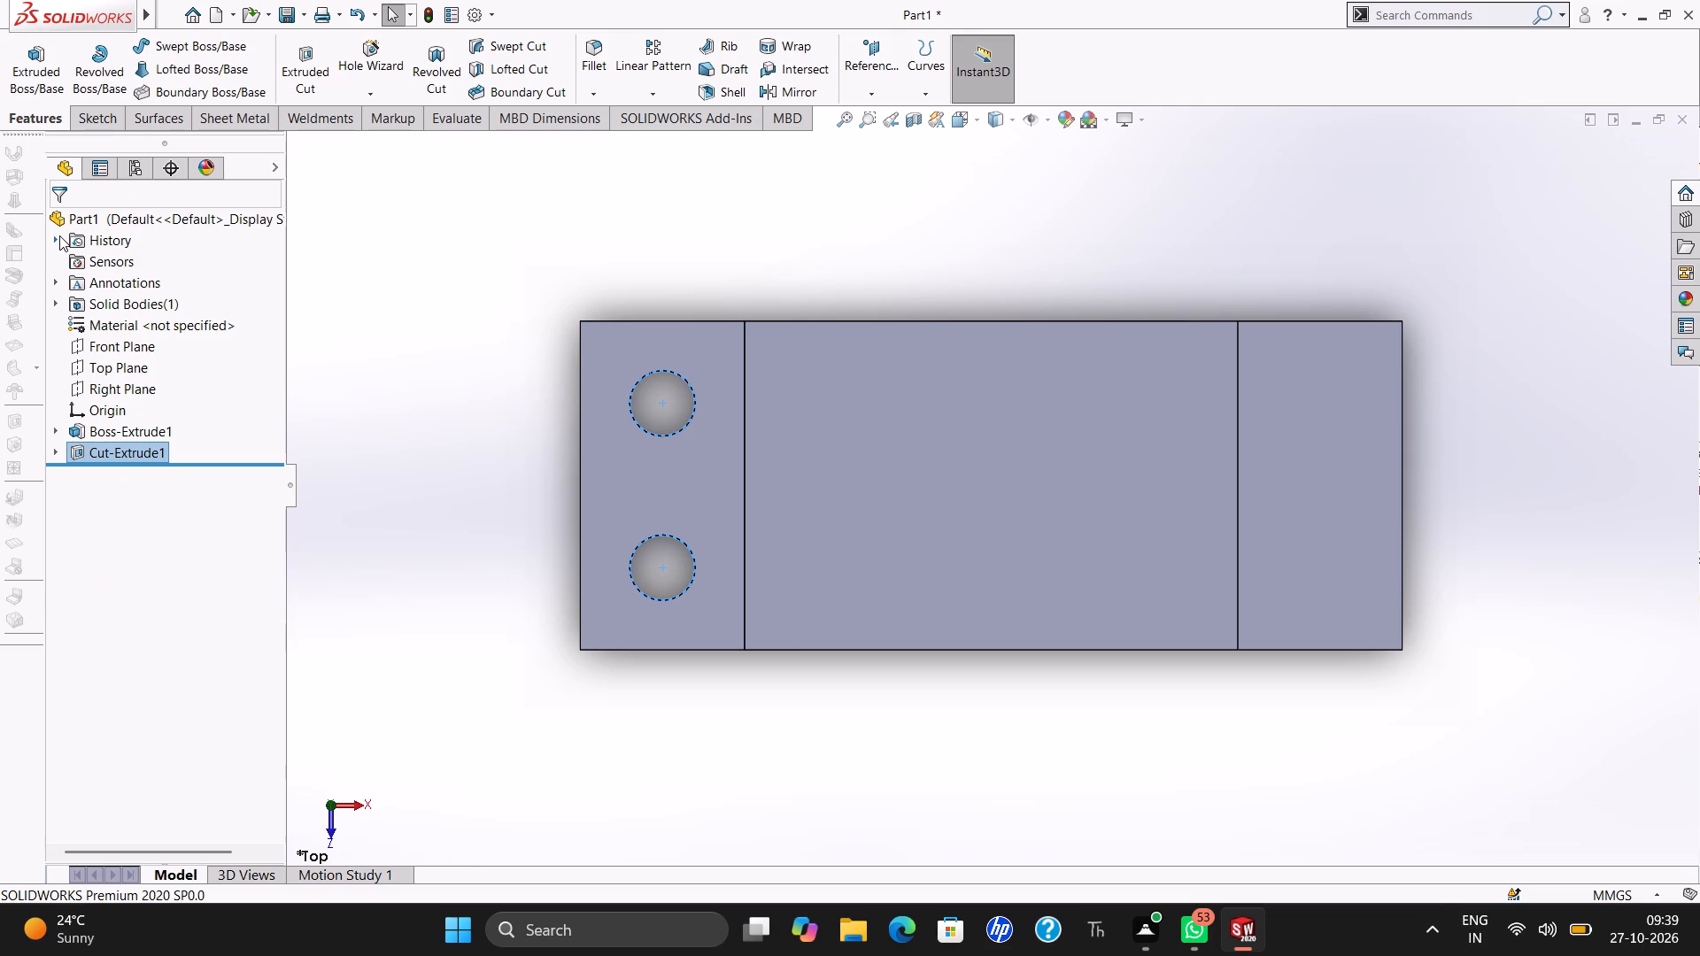
Start a sketch on the right flange's top face and draw a 7 mm radius circle centred on its outer edge's midpoint.
key("ctrl+7")
key("Escape")
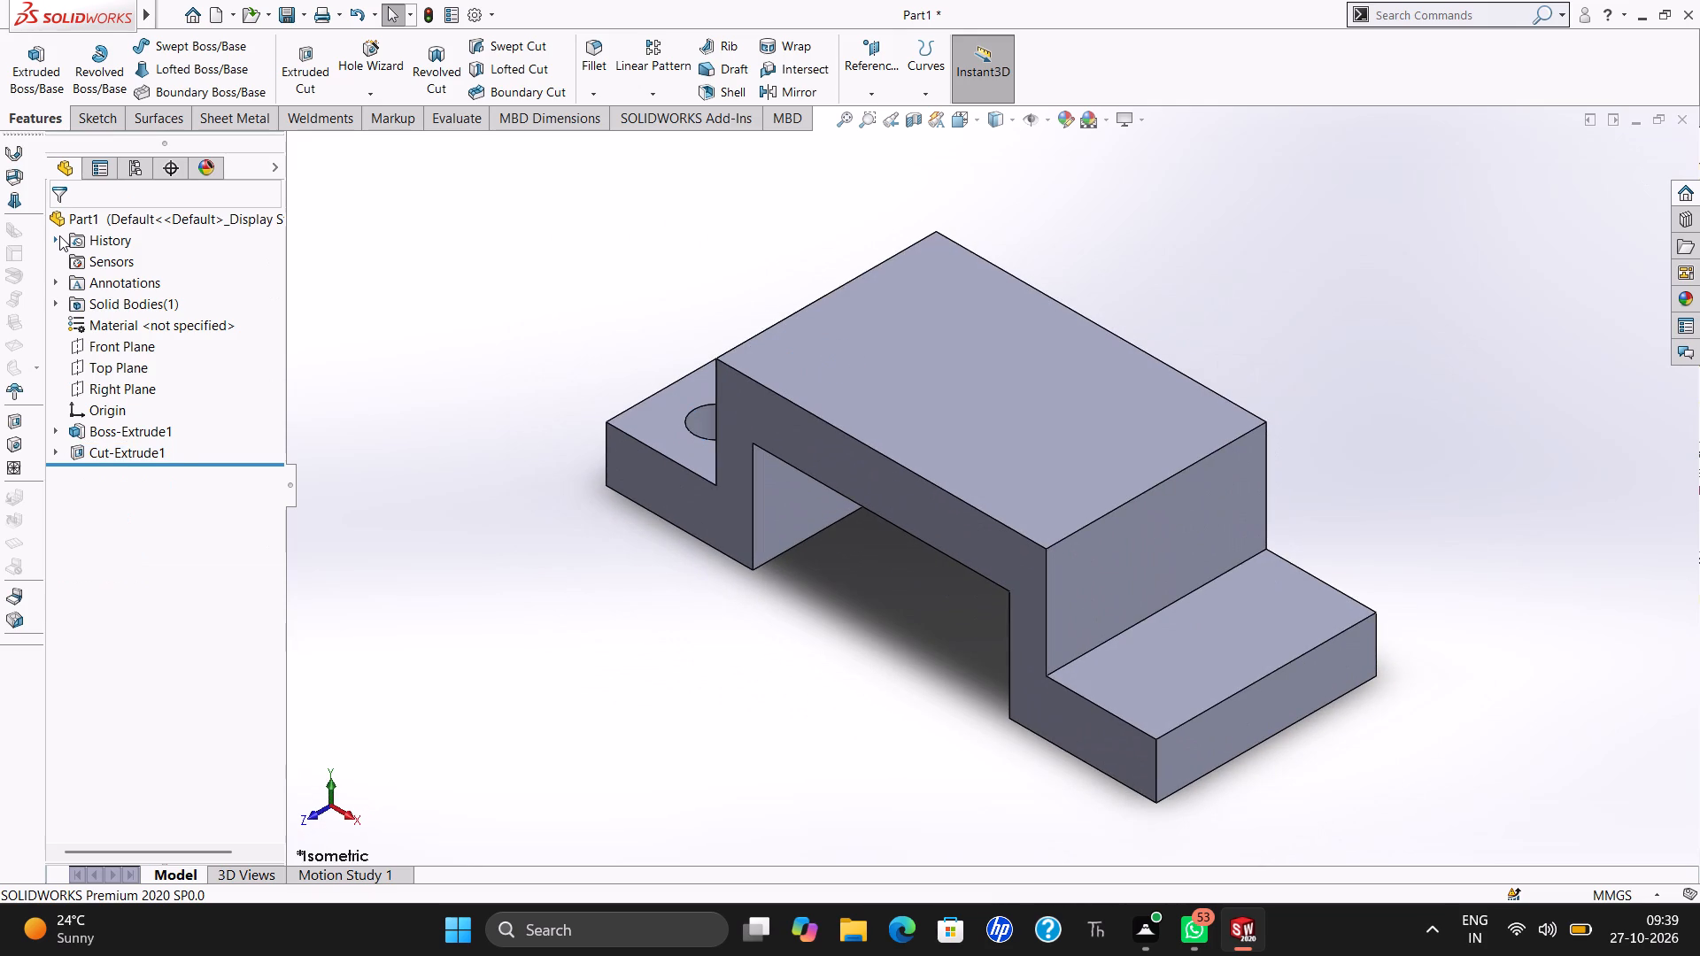
left_click(1170, 675)
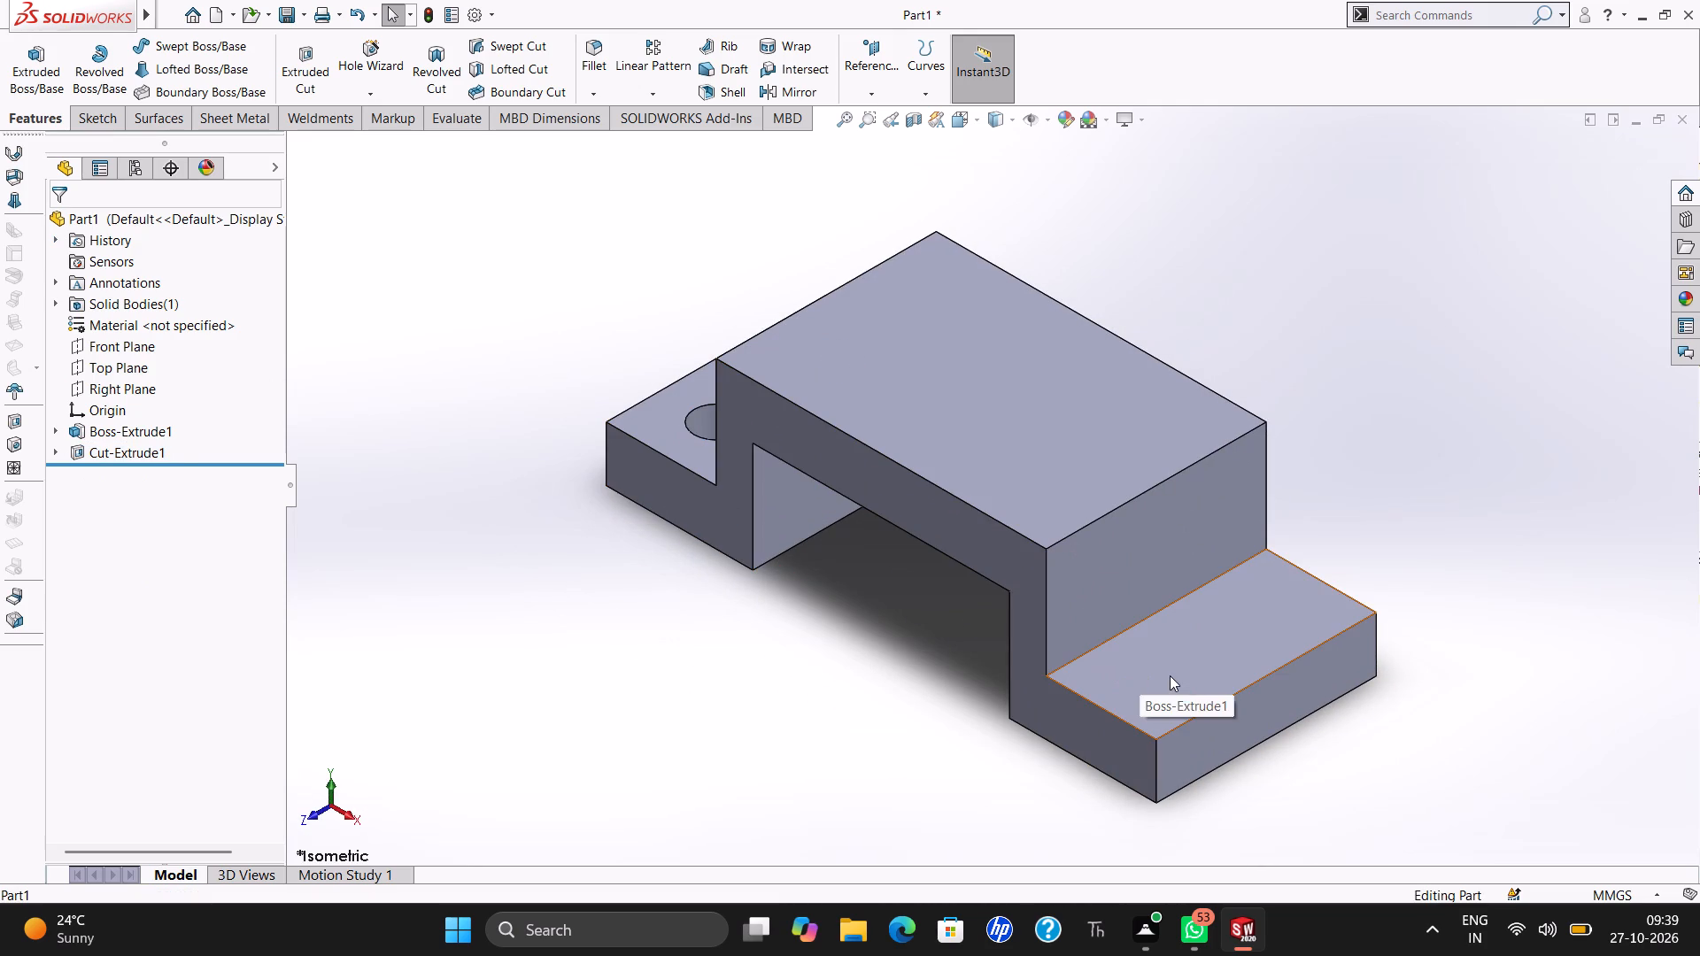
left_click(1242, 622)
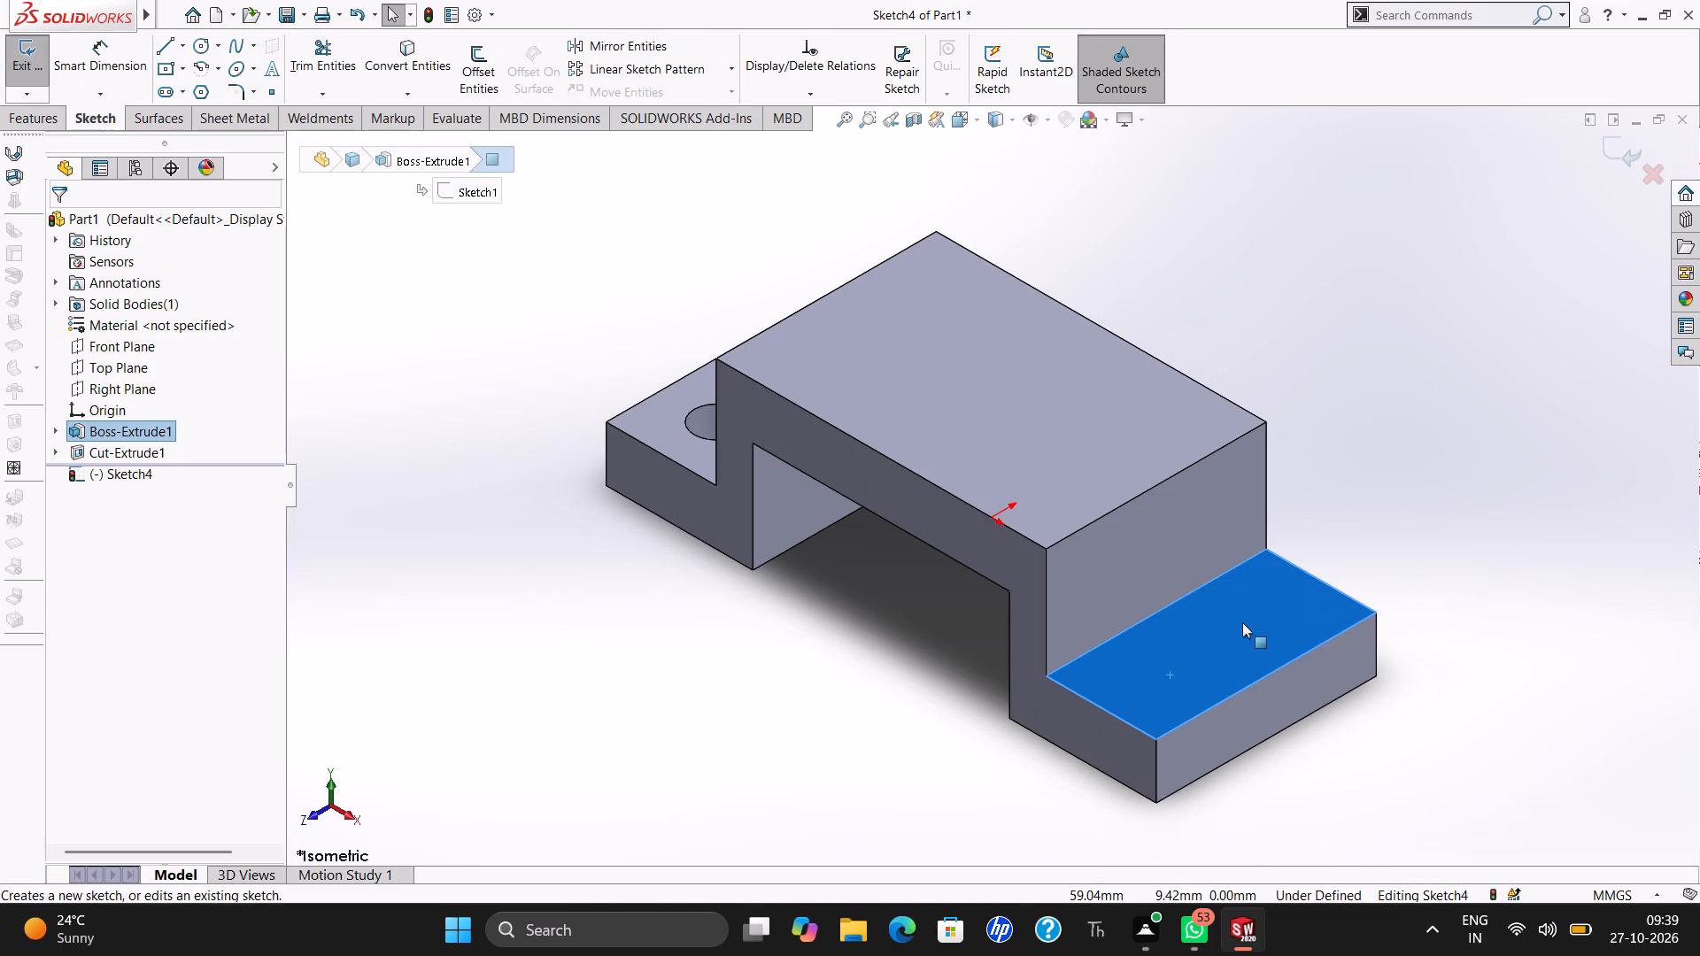
key("ctrl+8")
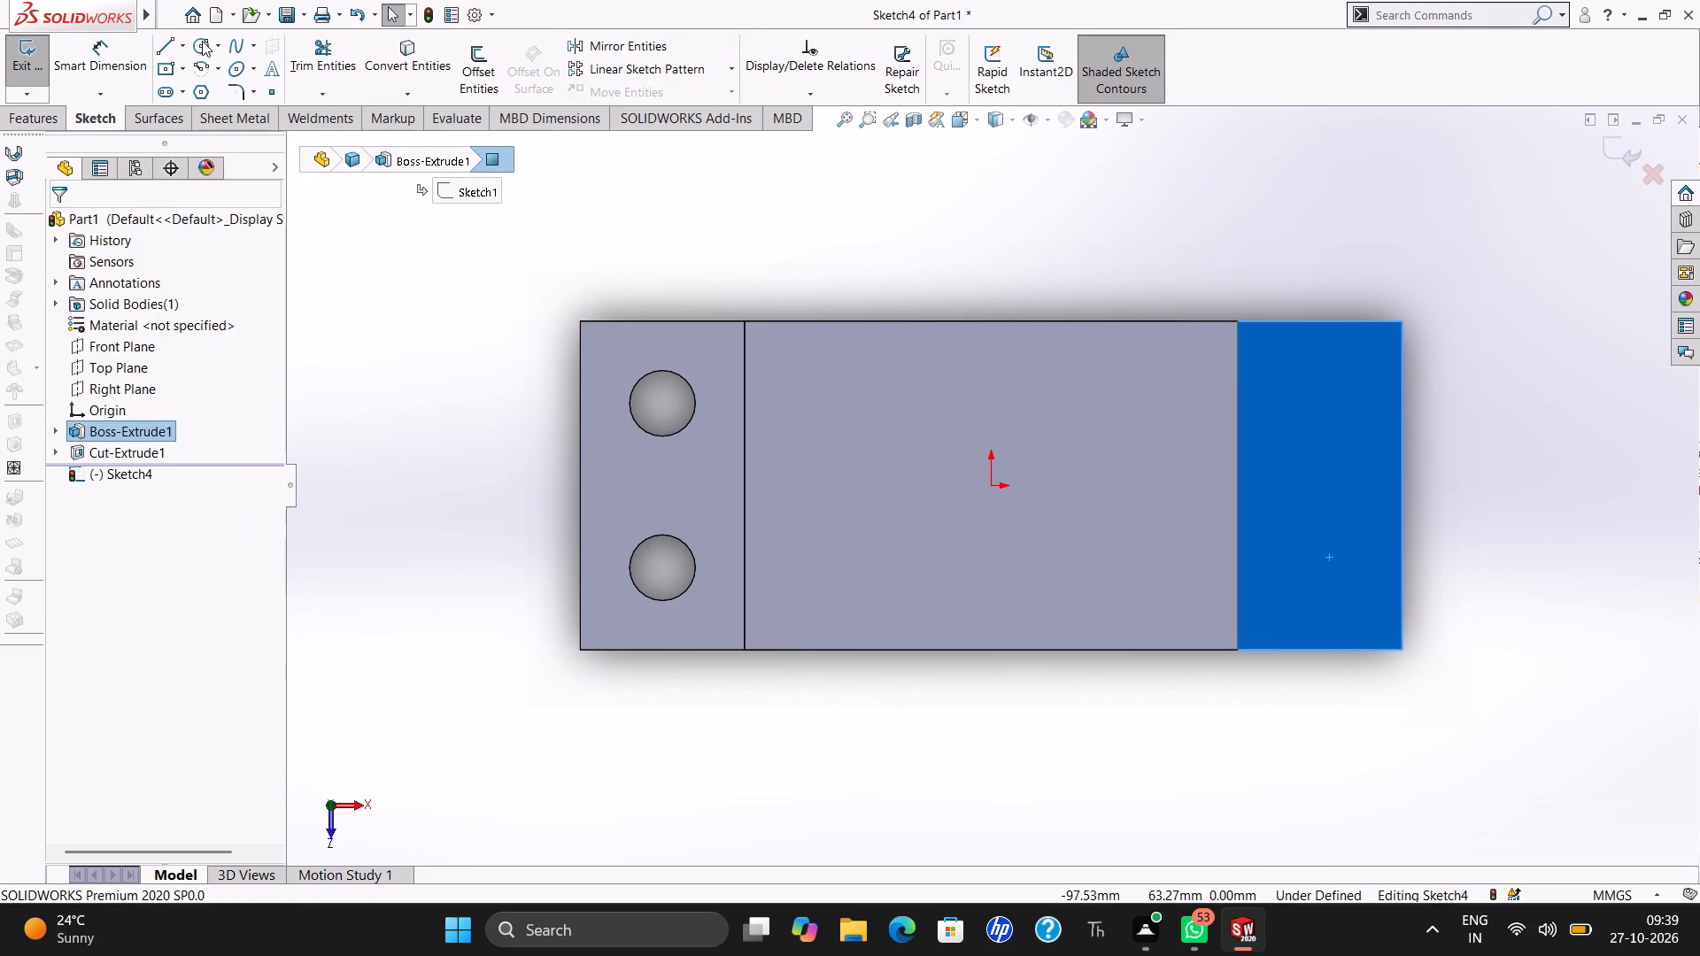
left_click(205, 50)
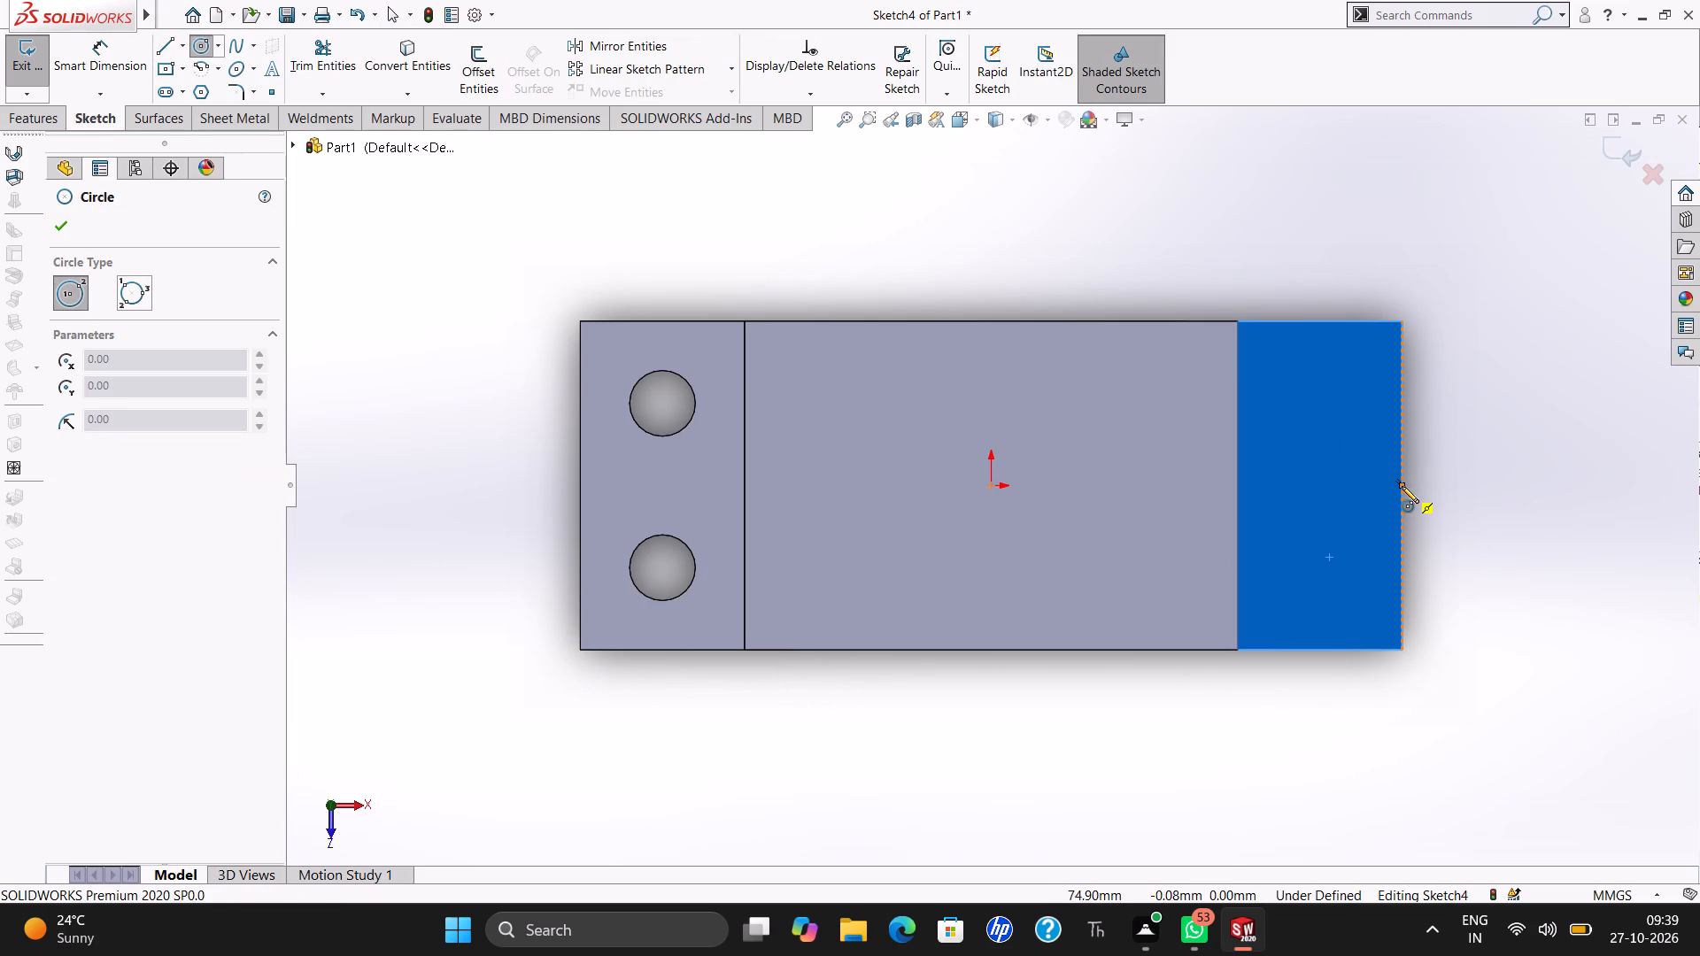
left_click(1402, 486)
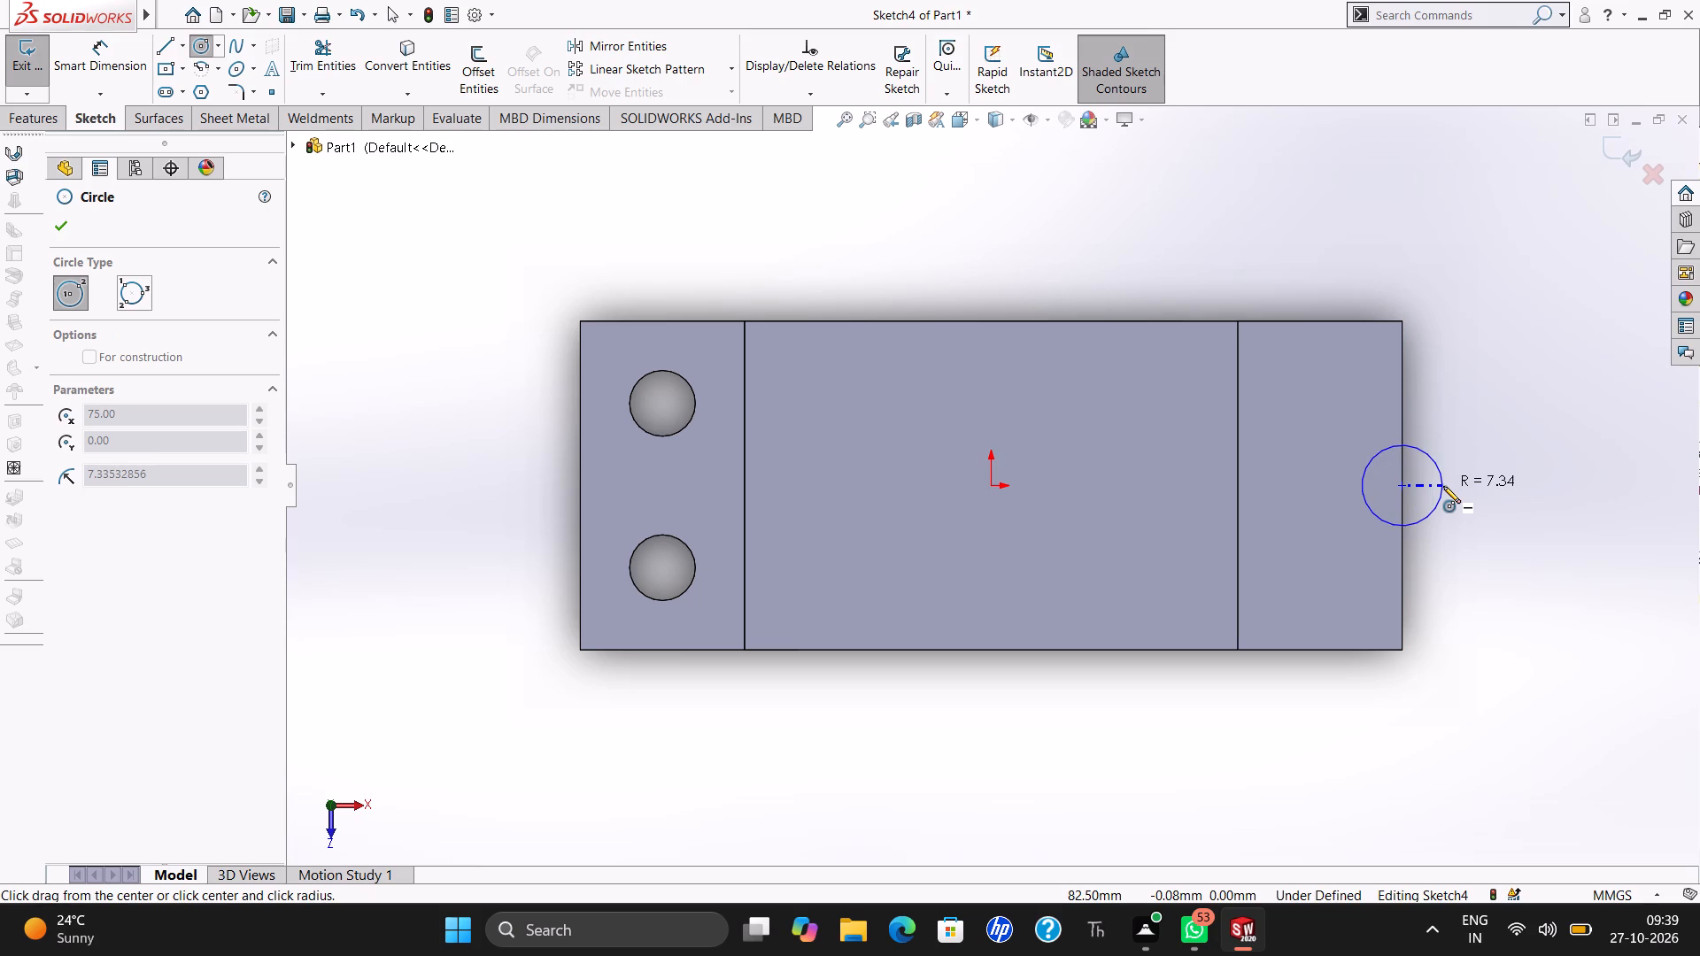
key("7")
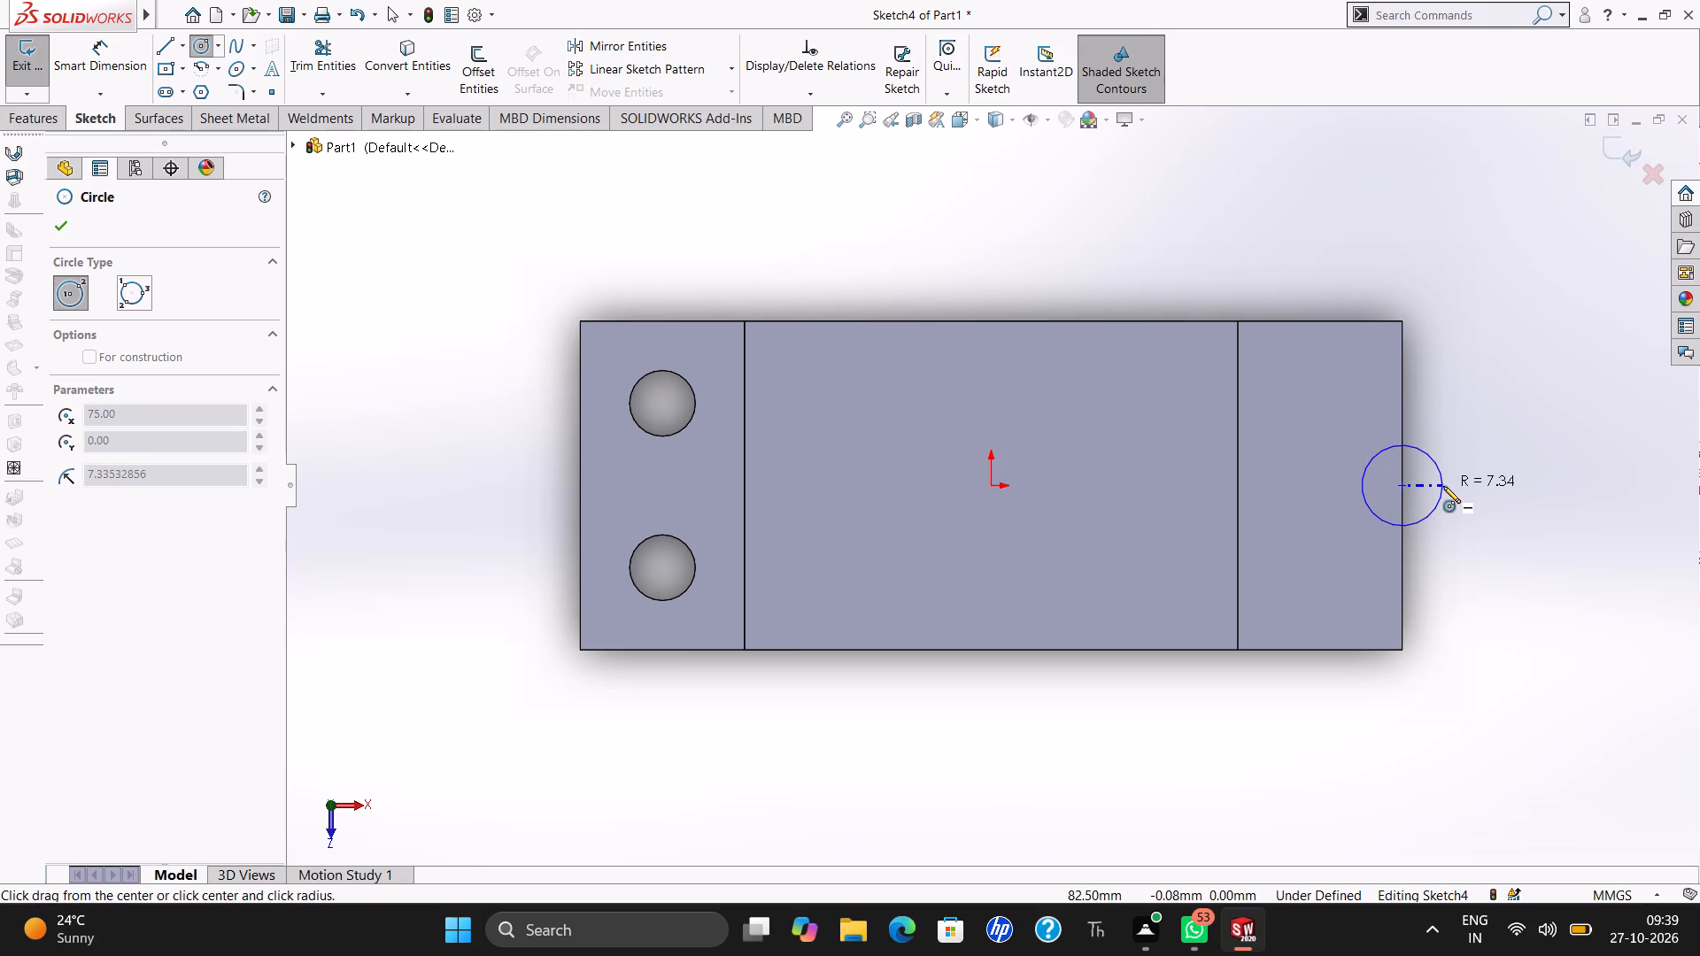
left_click(1443, 486)
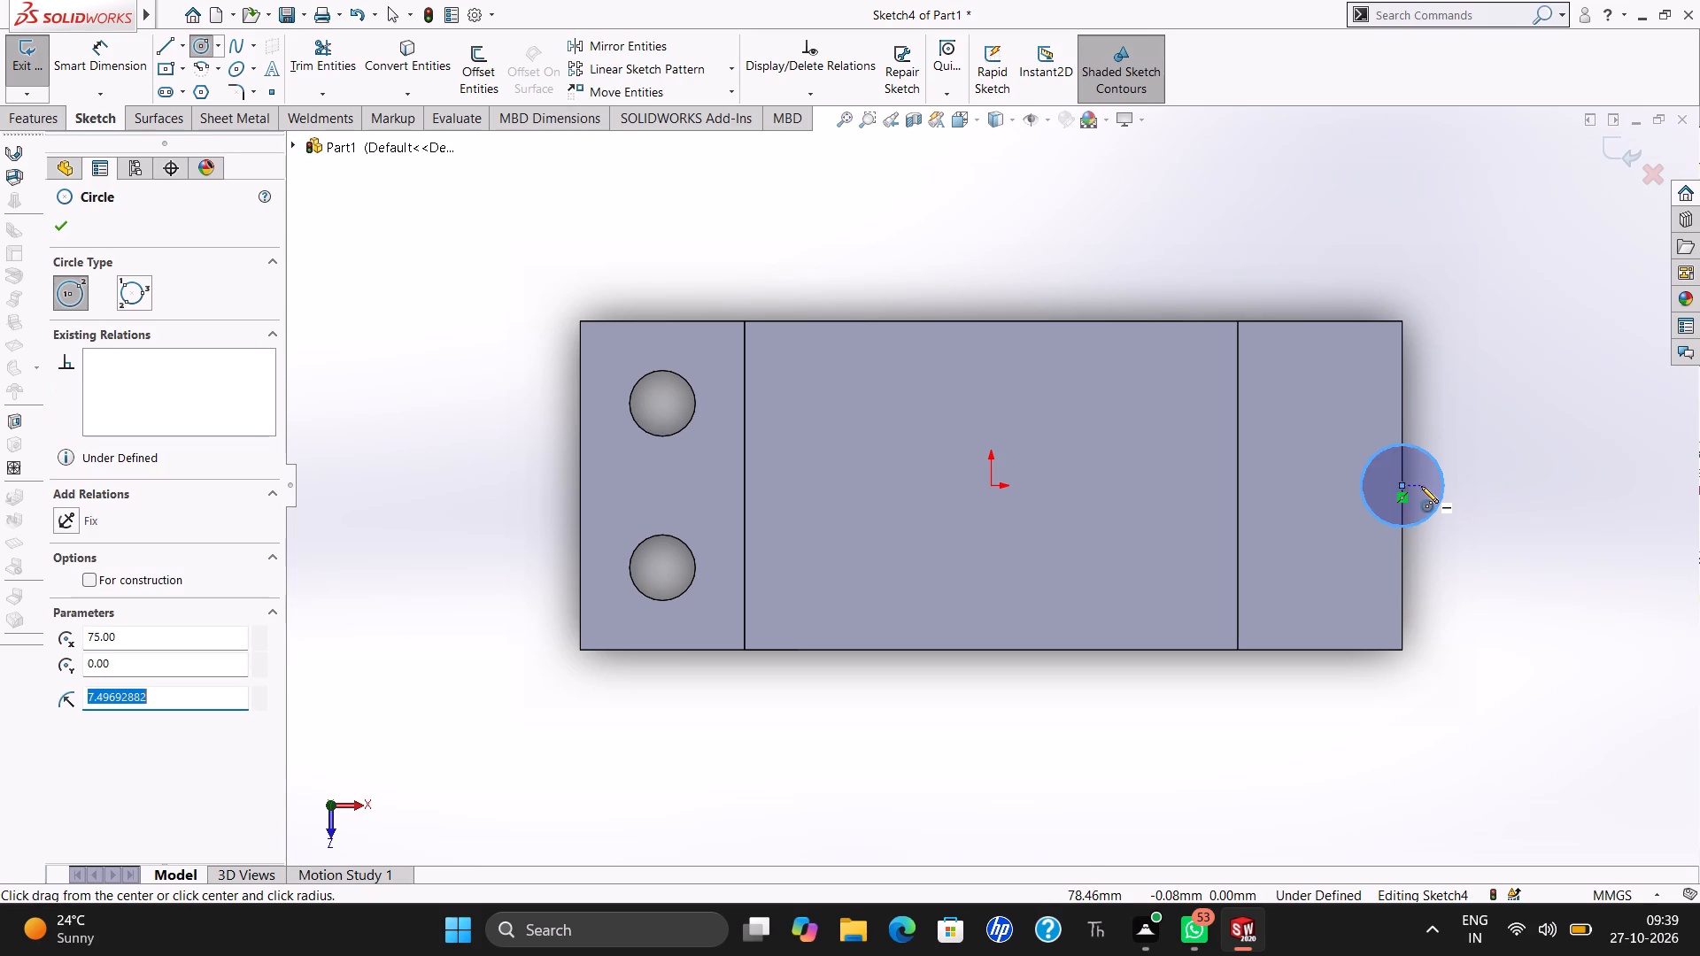
key("7")
key("Return")
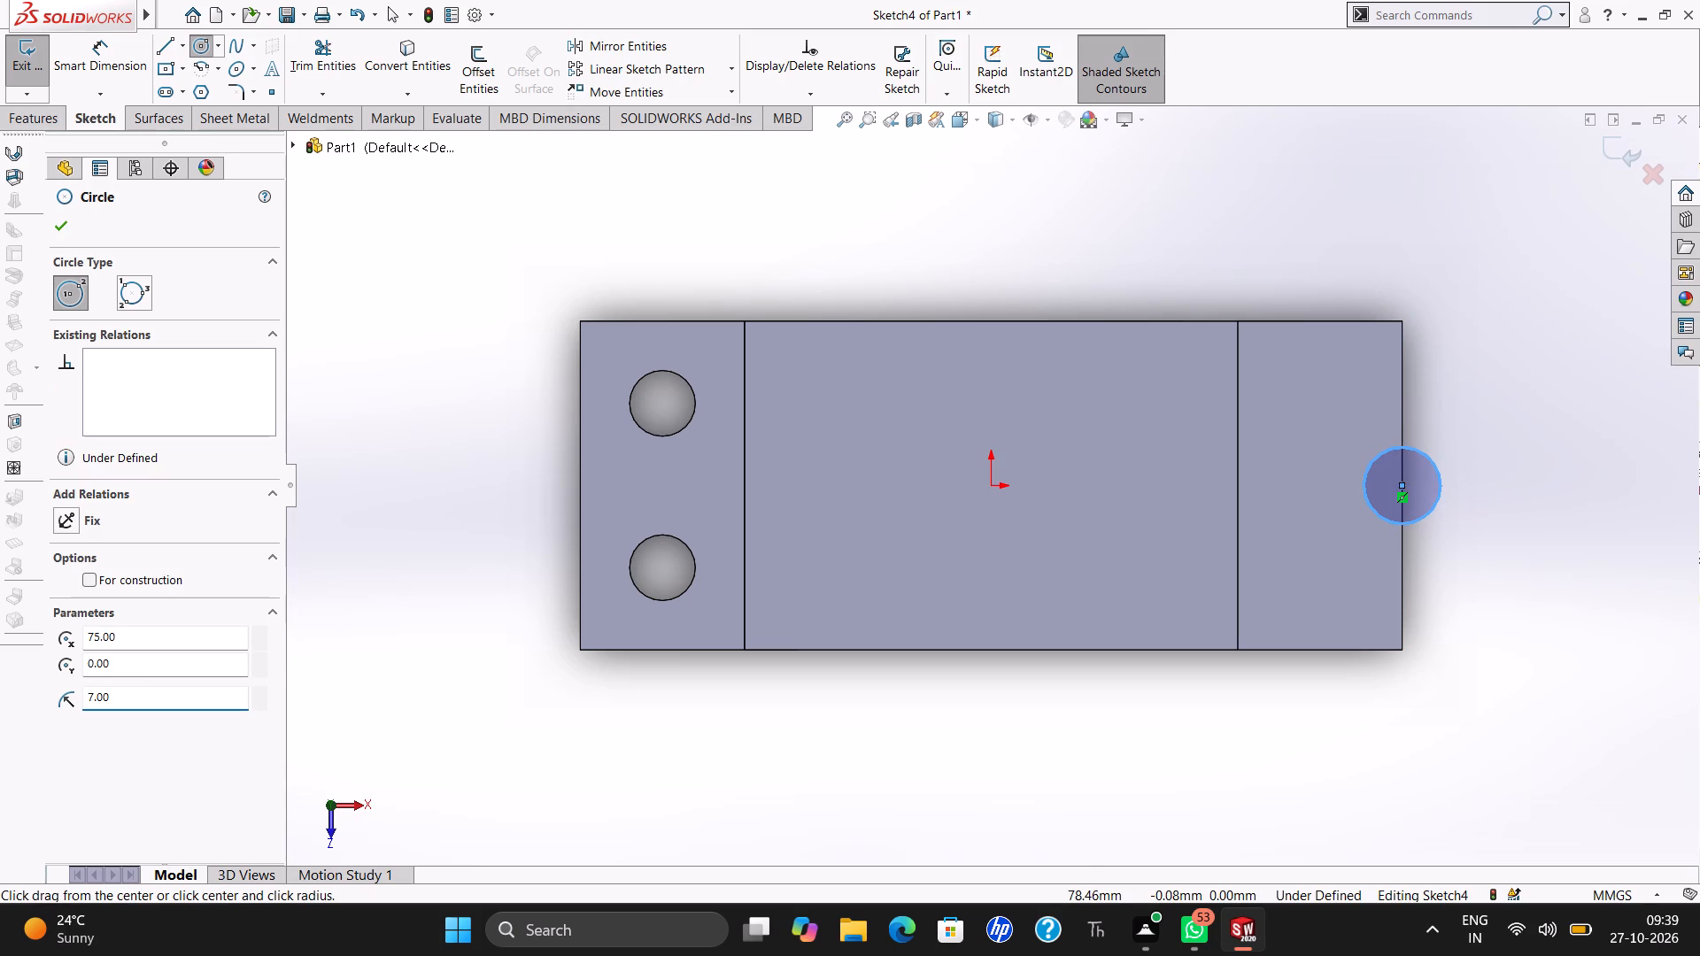
key("Escape")
key("Escape")
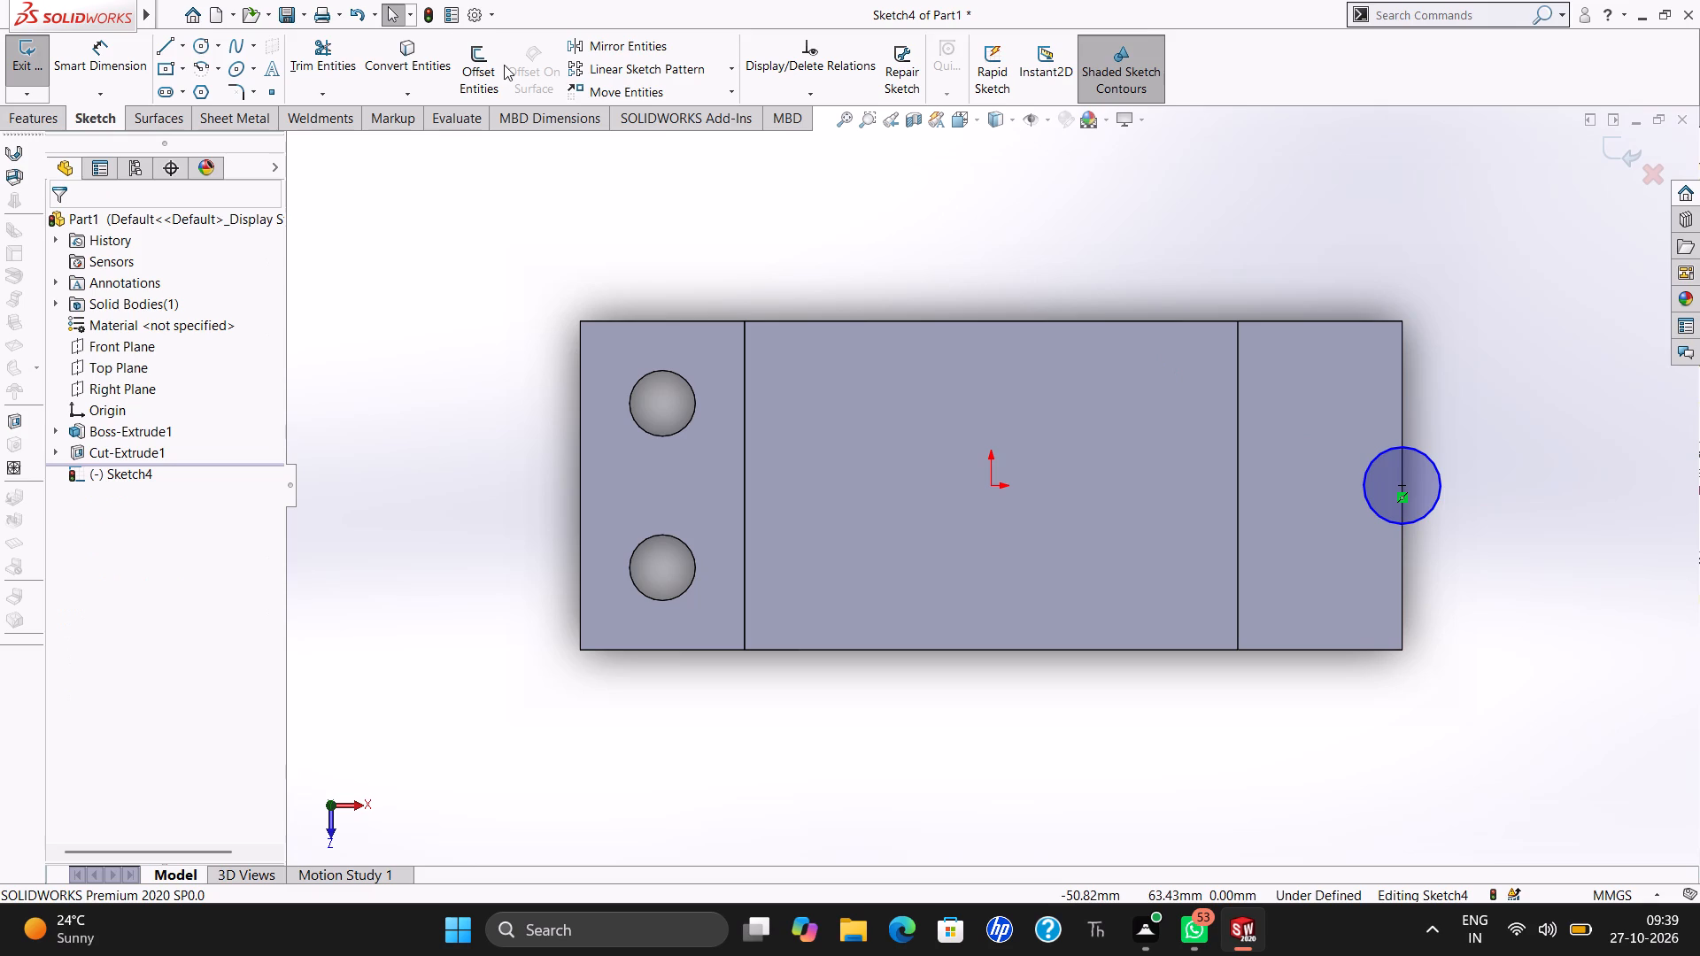
Draw a 14 mm vertical line across the circle along the flange's outer edge and trim away the circle's outer half with Power trim.
left_click(174, 49)
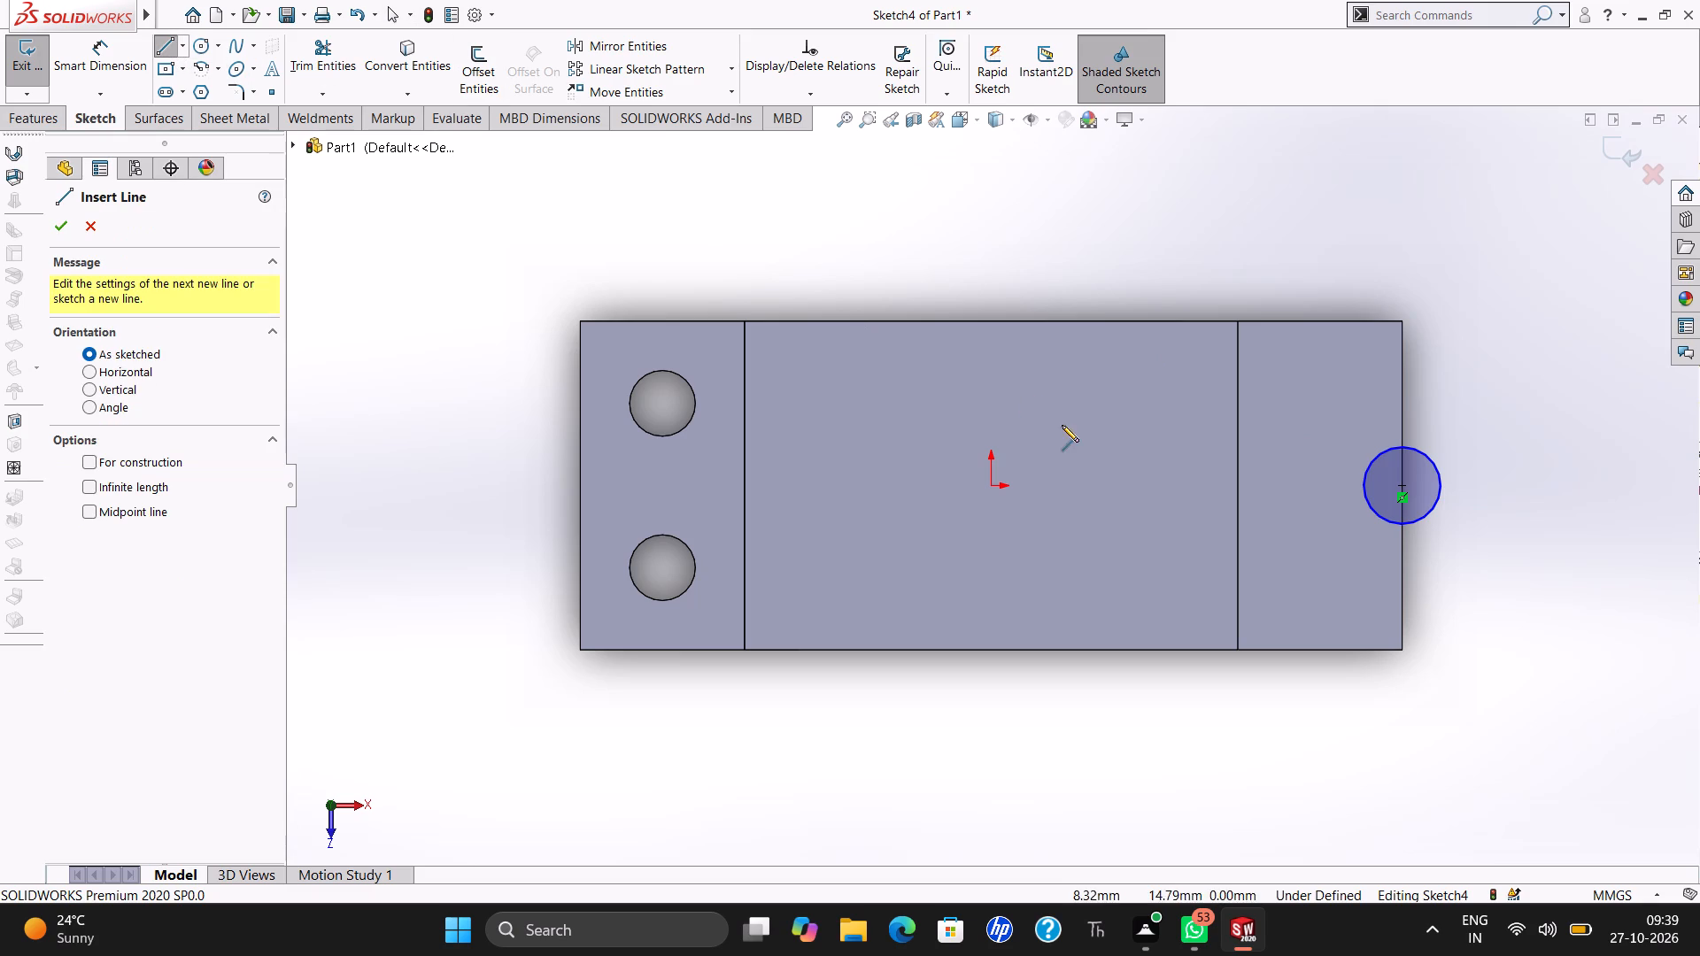
left_click(1400, 444)
left_click(1401, 520)
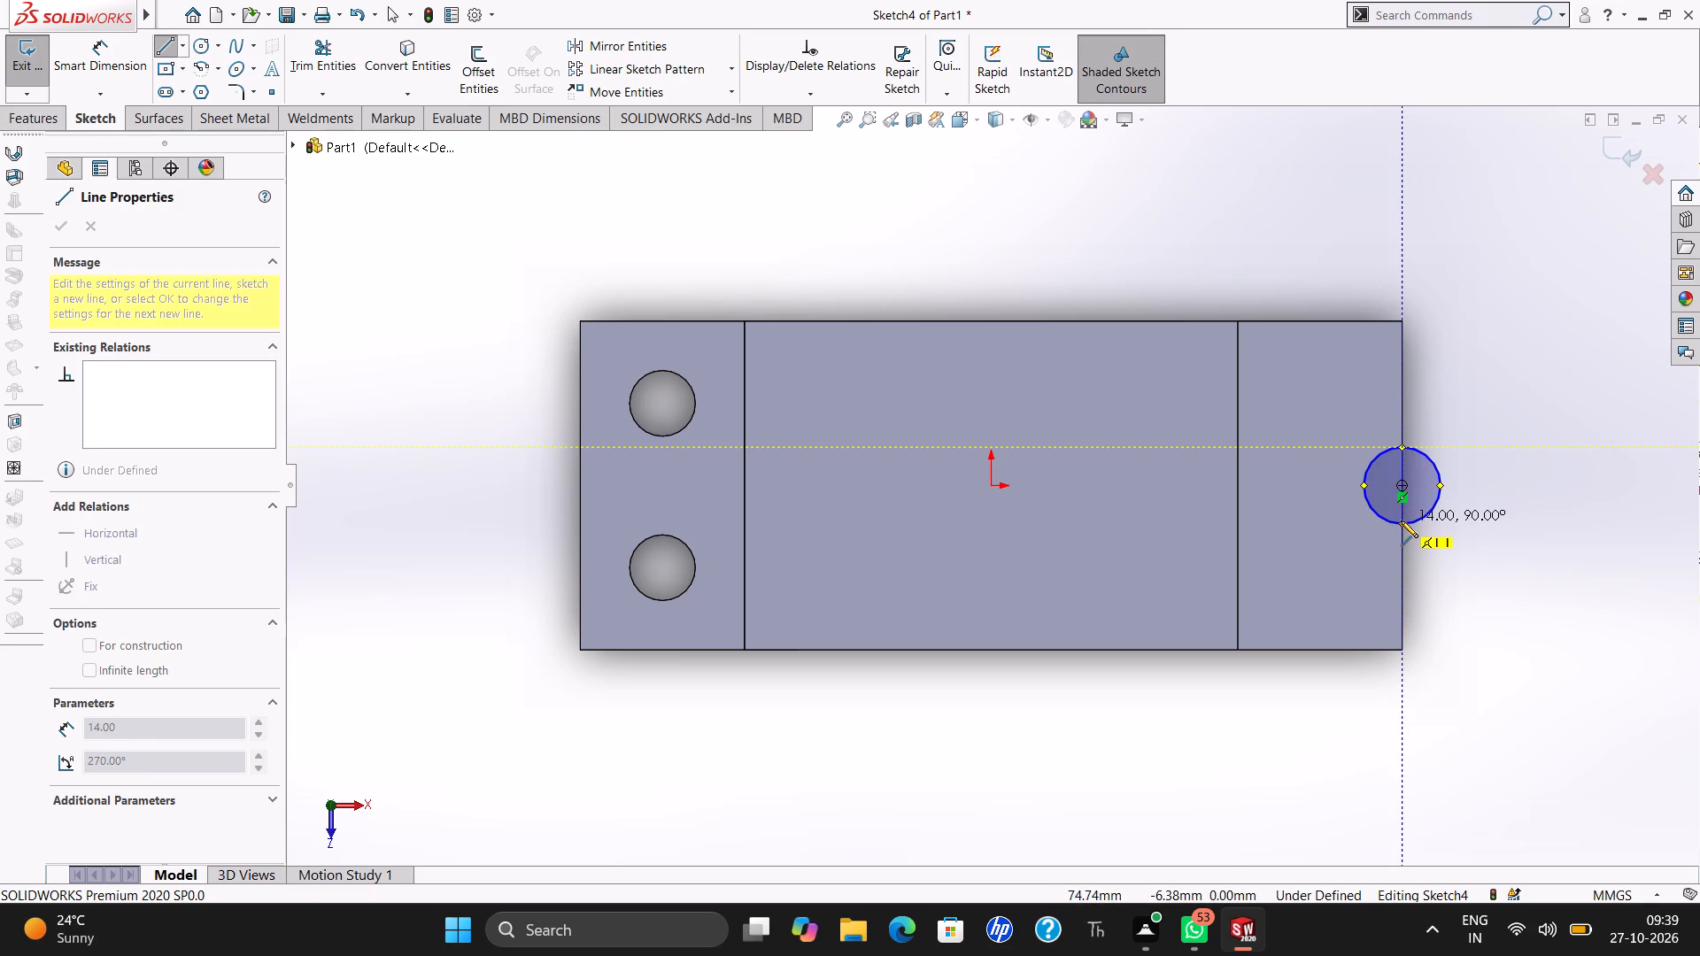
key("Escape")
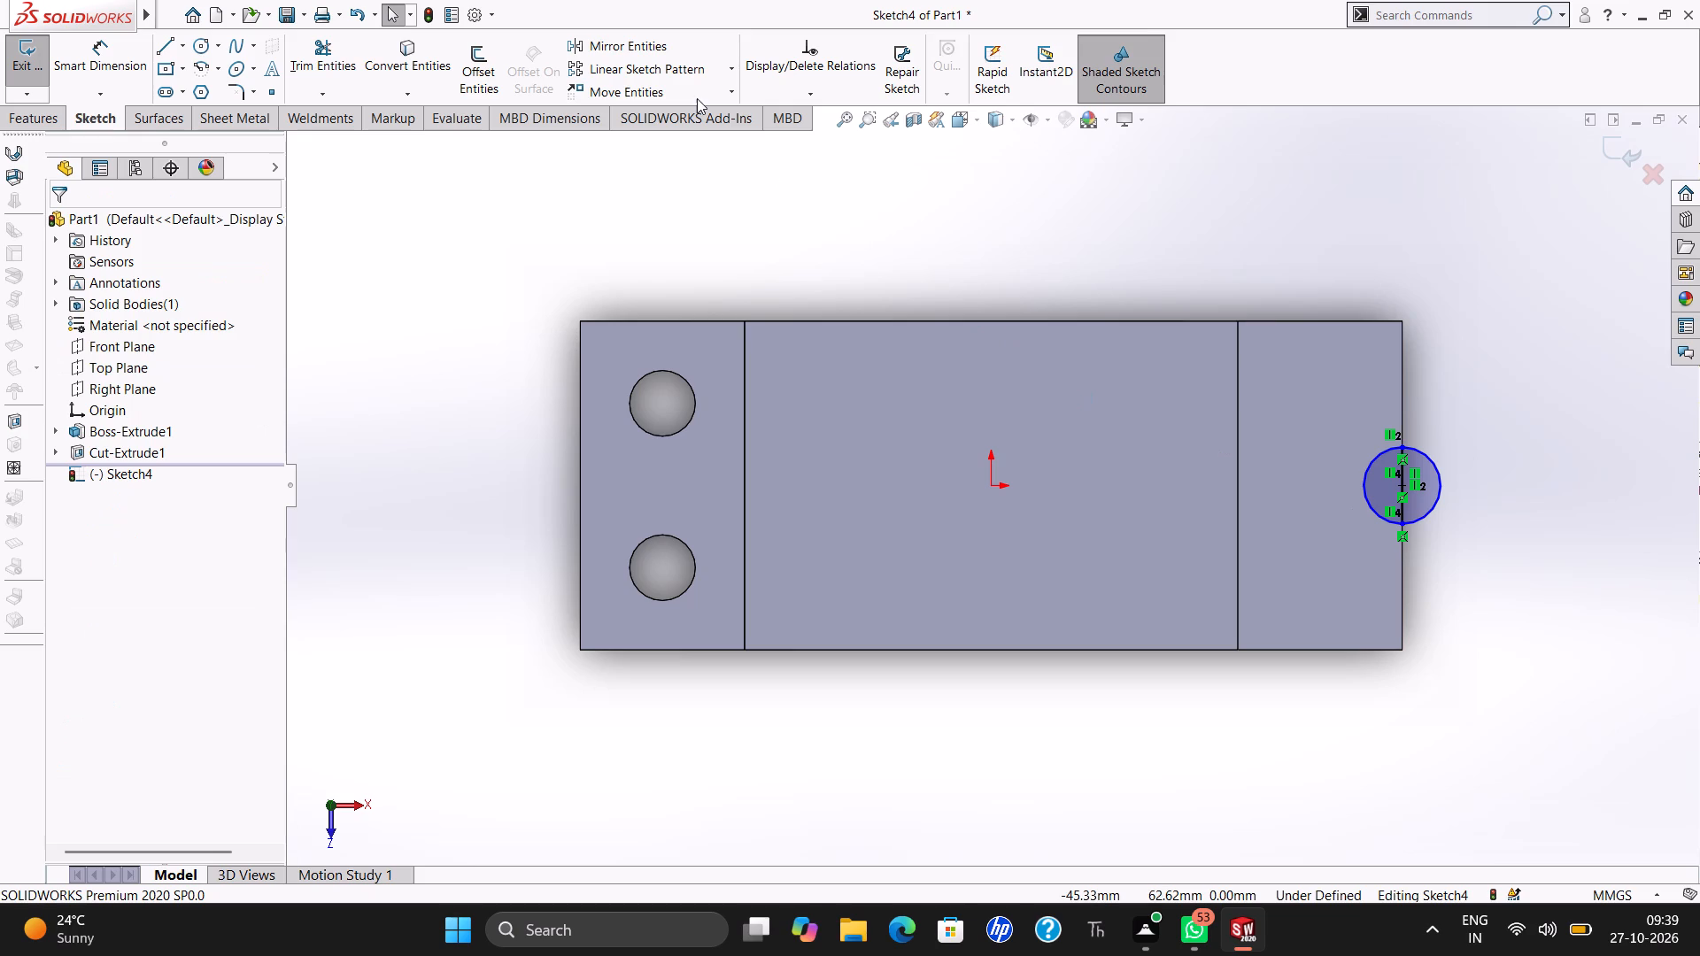
left_click(344, 50)
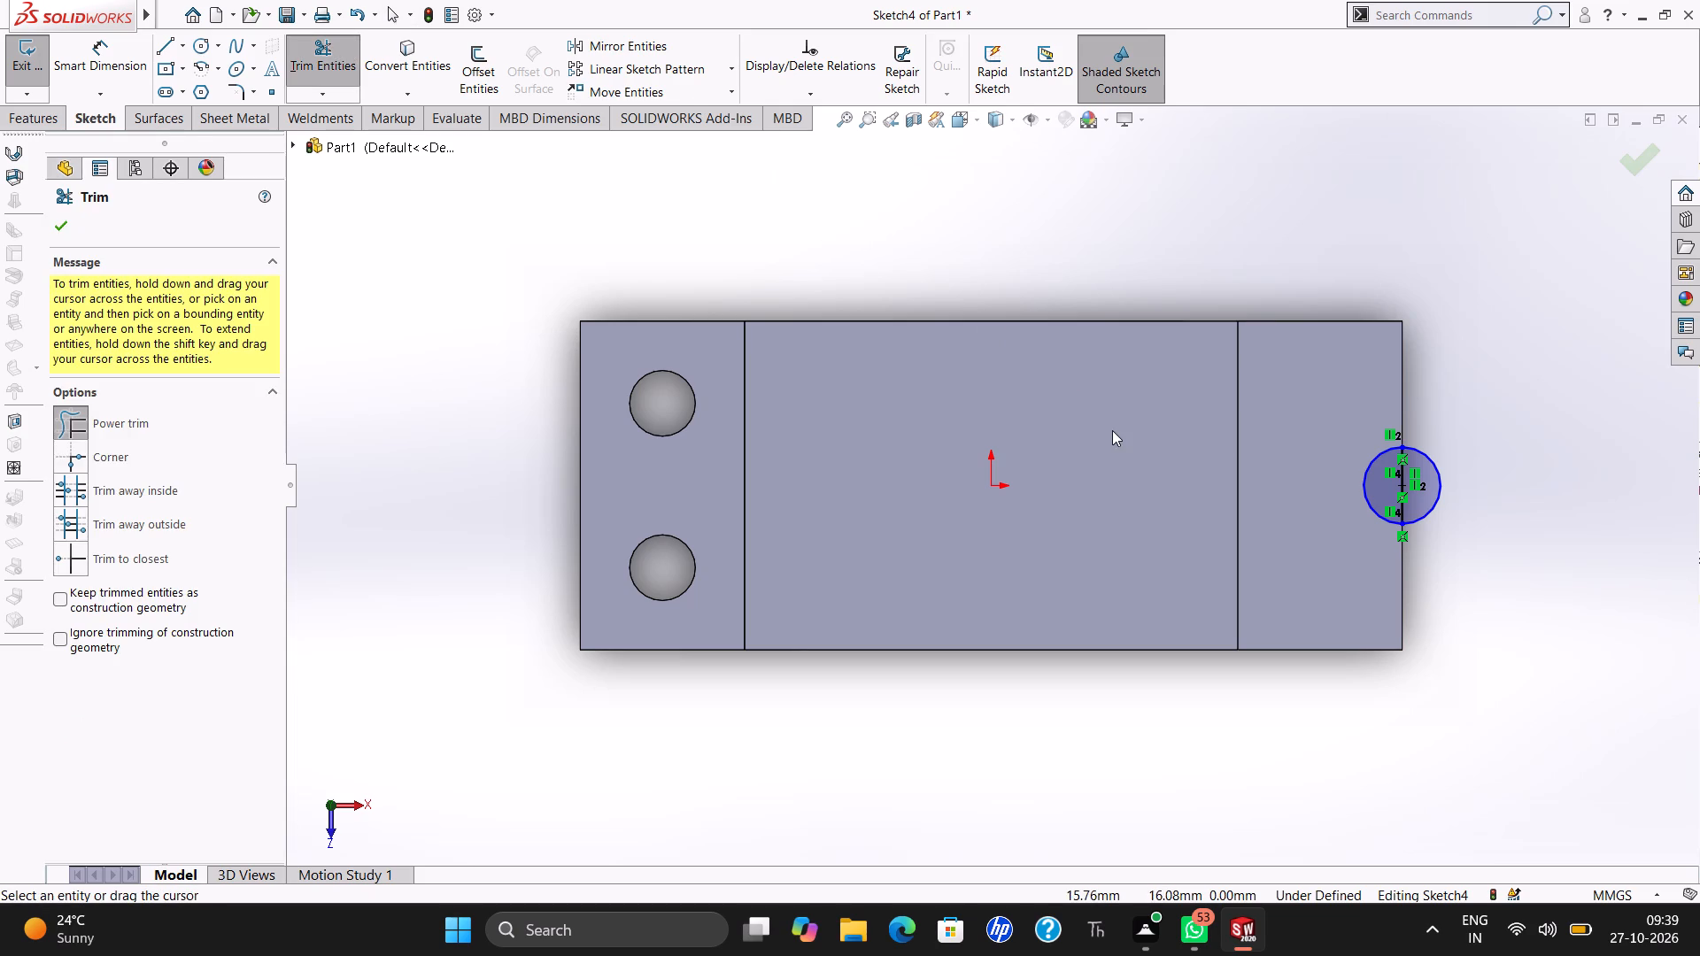
left_click_drag(1424, 428, 1429, 523)
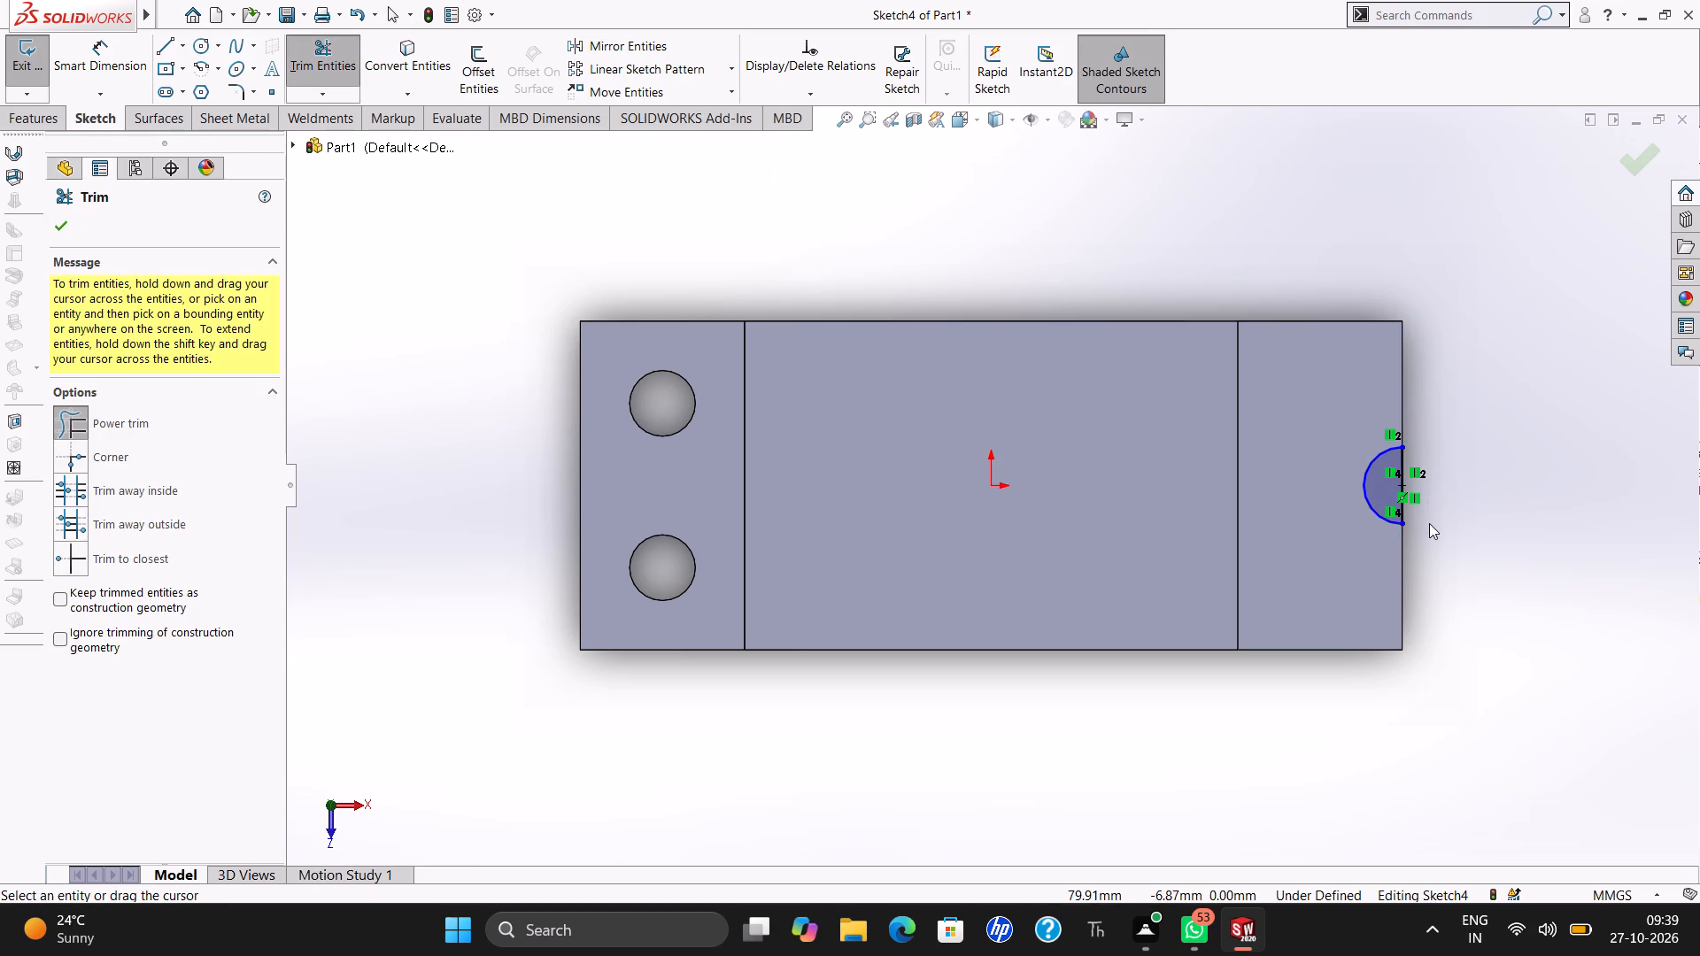
key("Escape")
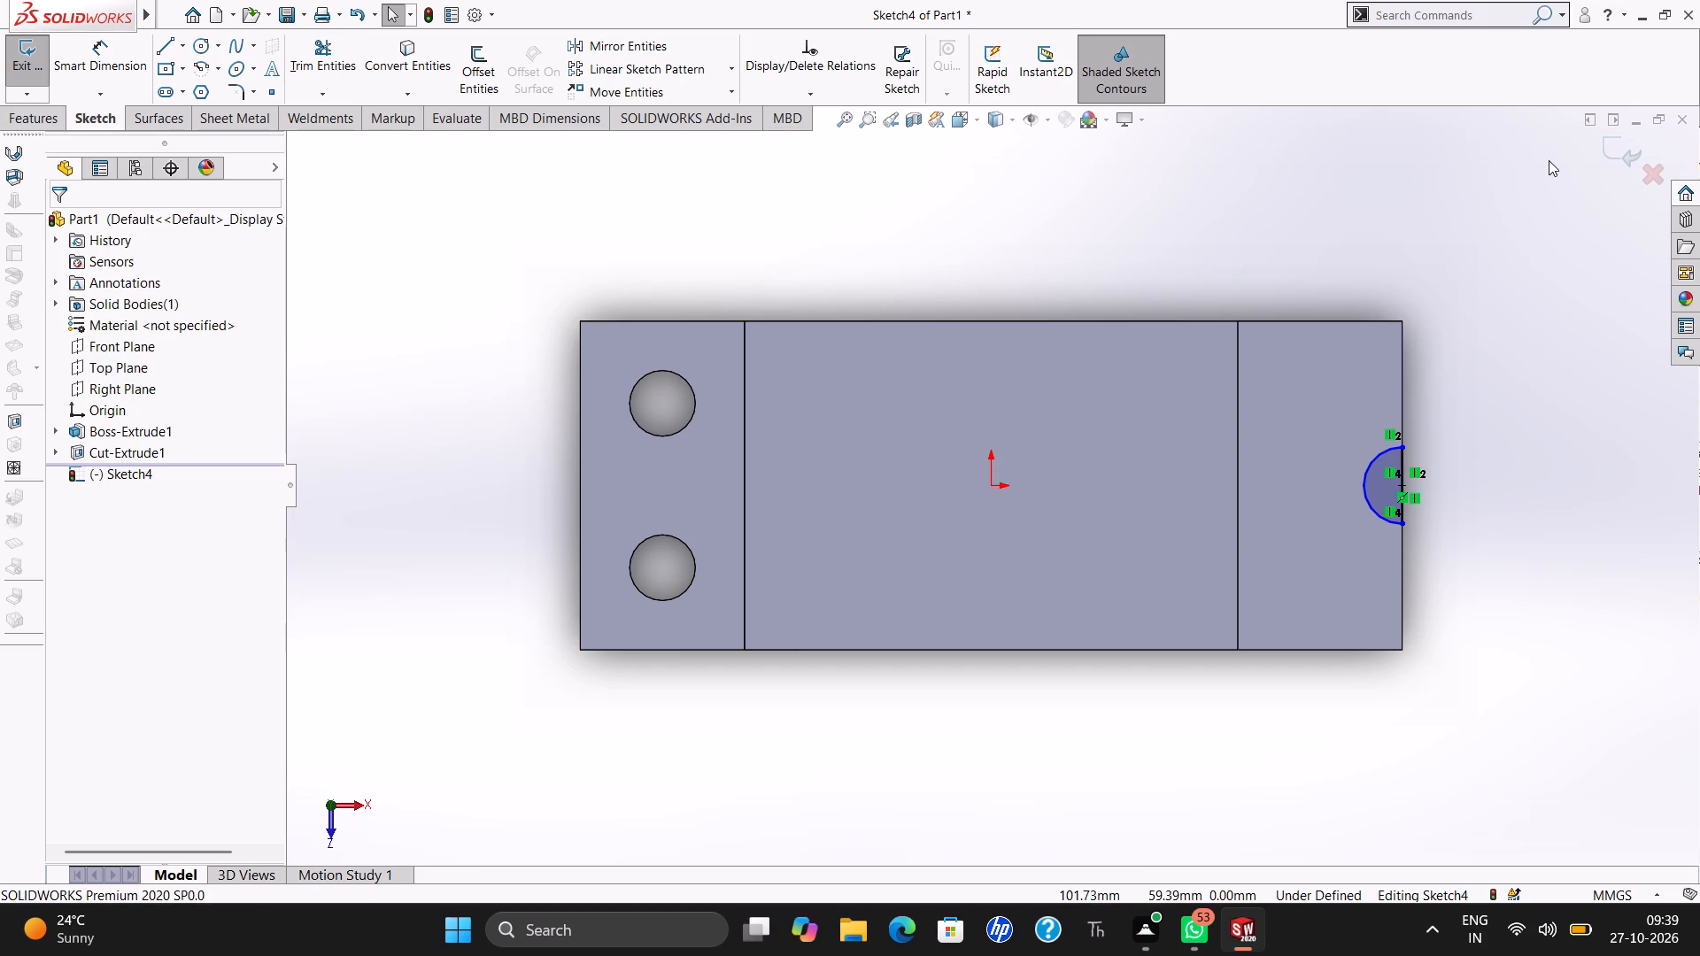
Exit the sketch and cut-extrude the right flange's half circle with a 60 mm blind depth.
left_click(1604, 150)
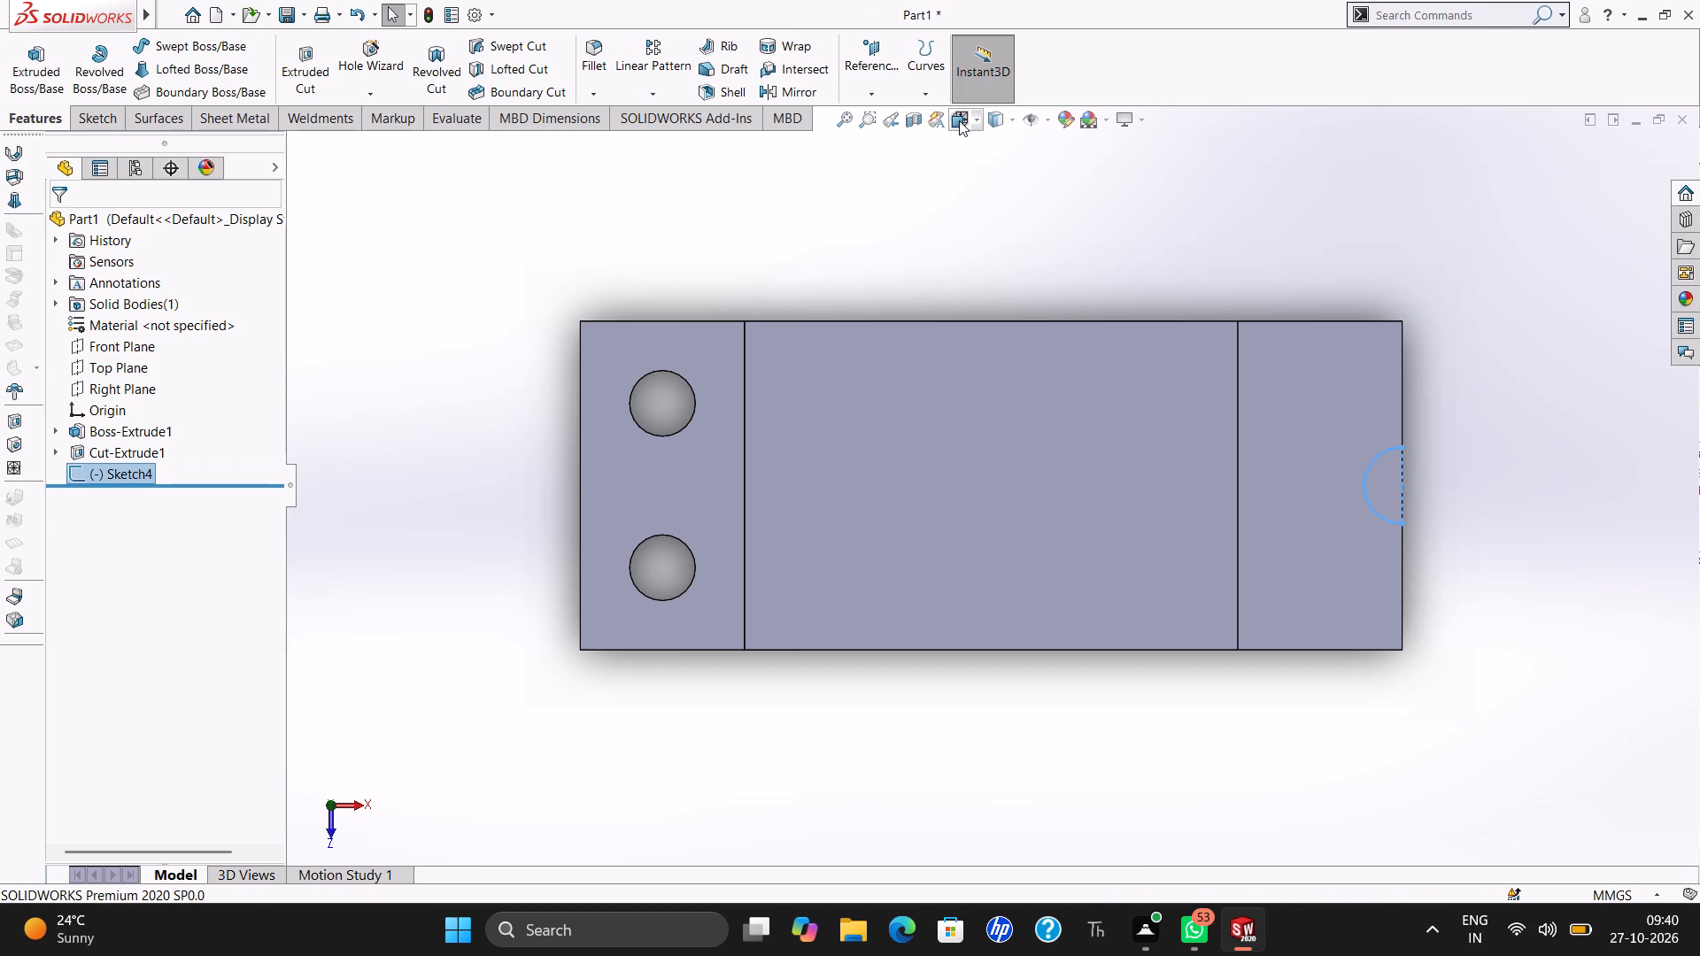
left_click(326, 64)
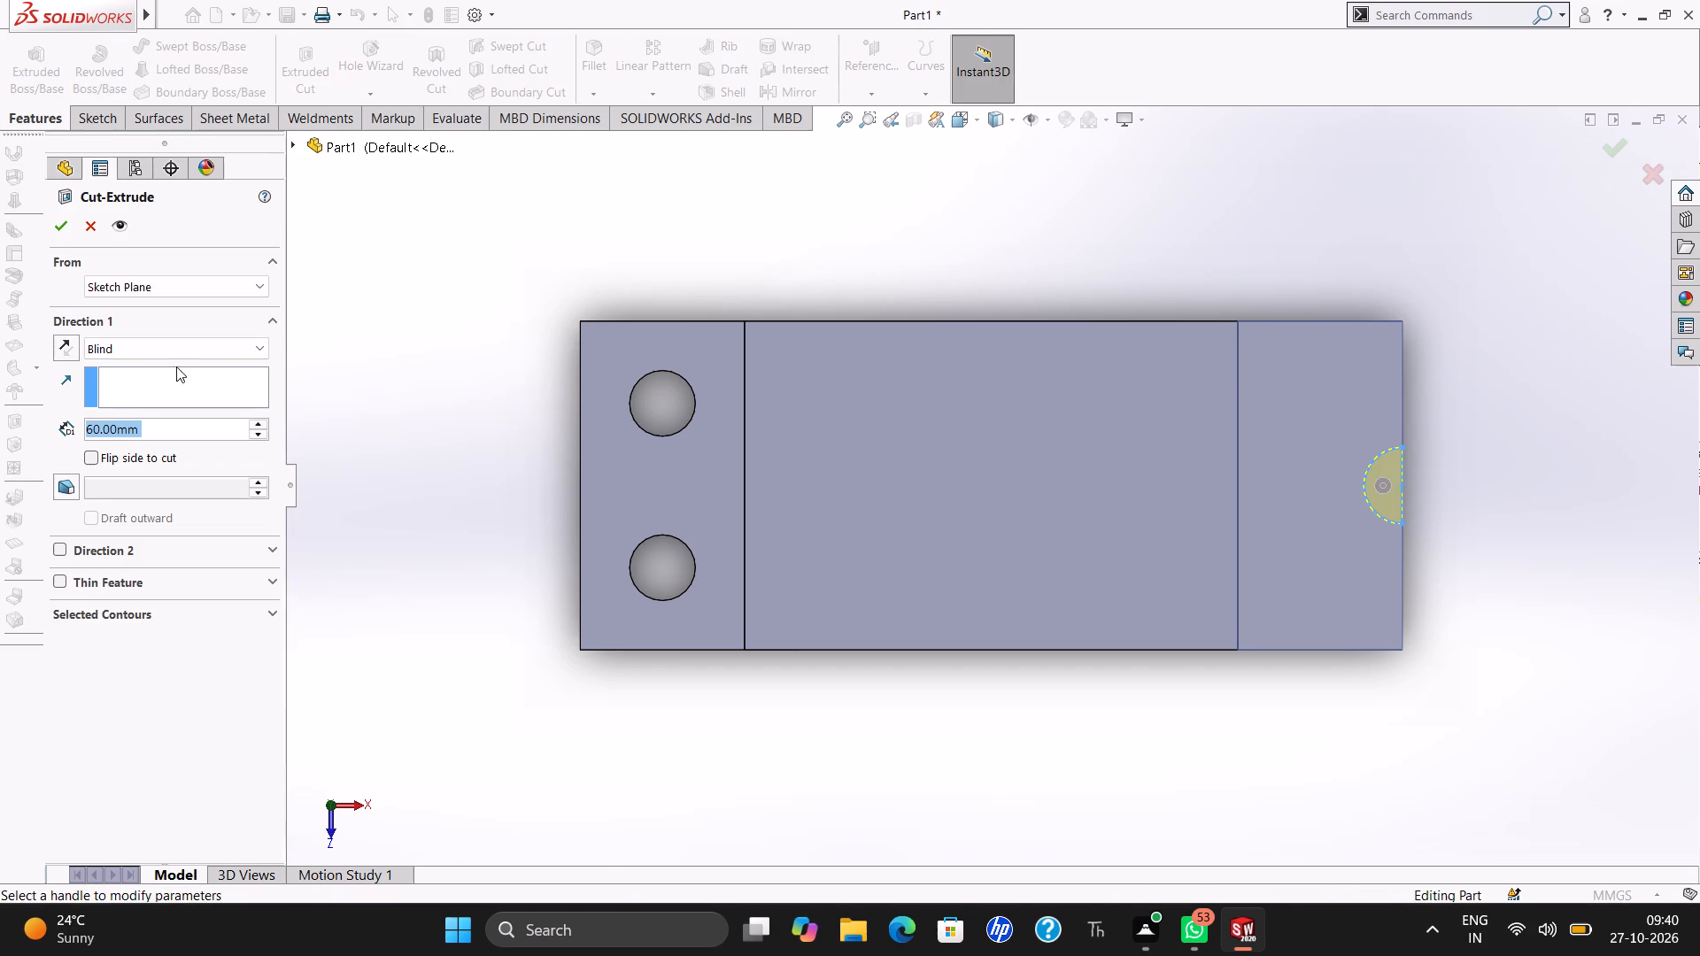
left_click_drag(163, 346, 135, 412)
left_click(135, 412)
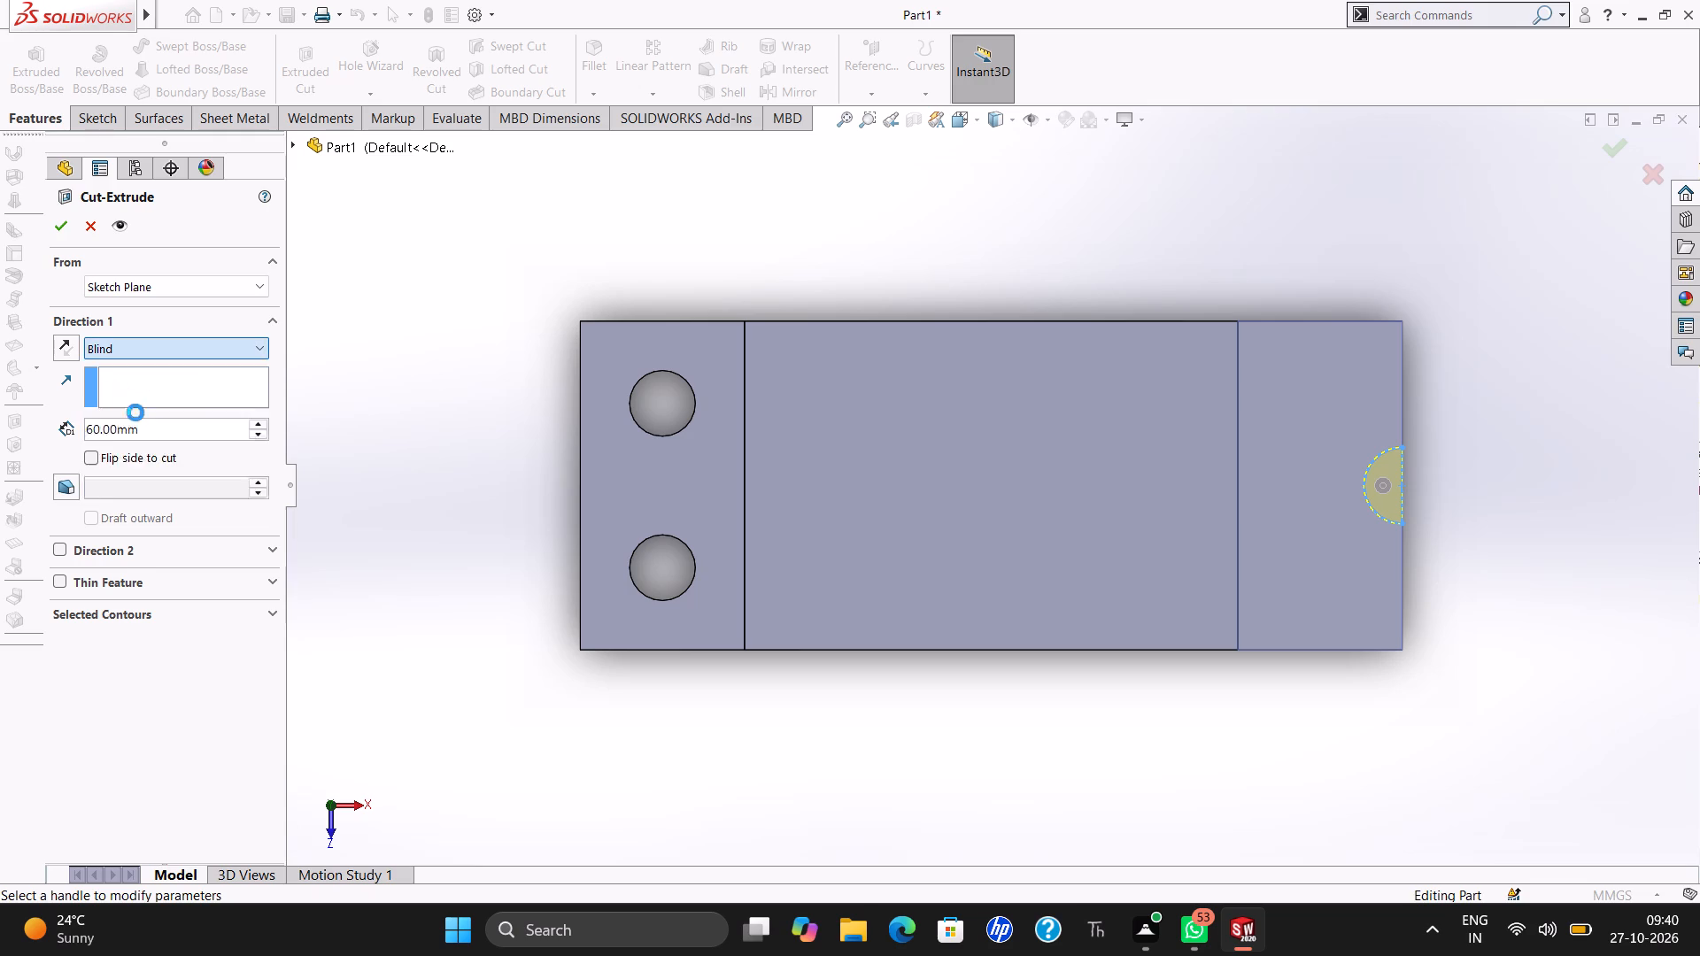
left_click(57, 232)
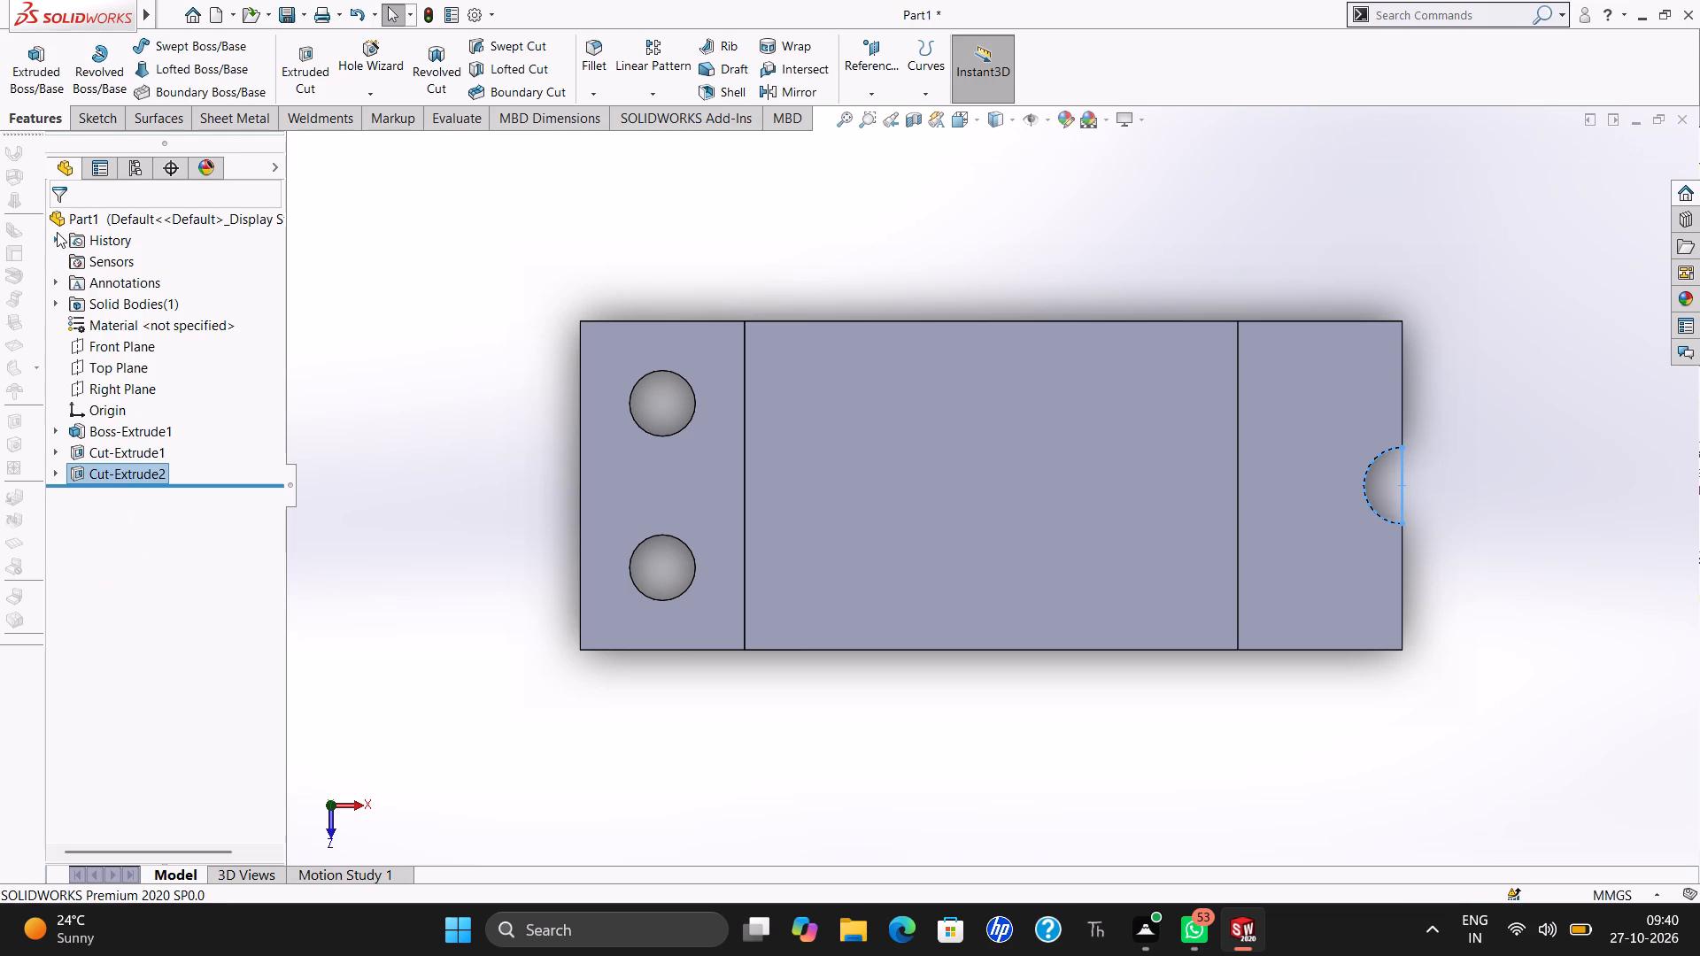
key("Escape")
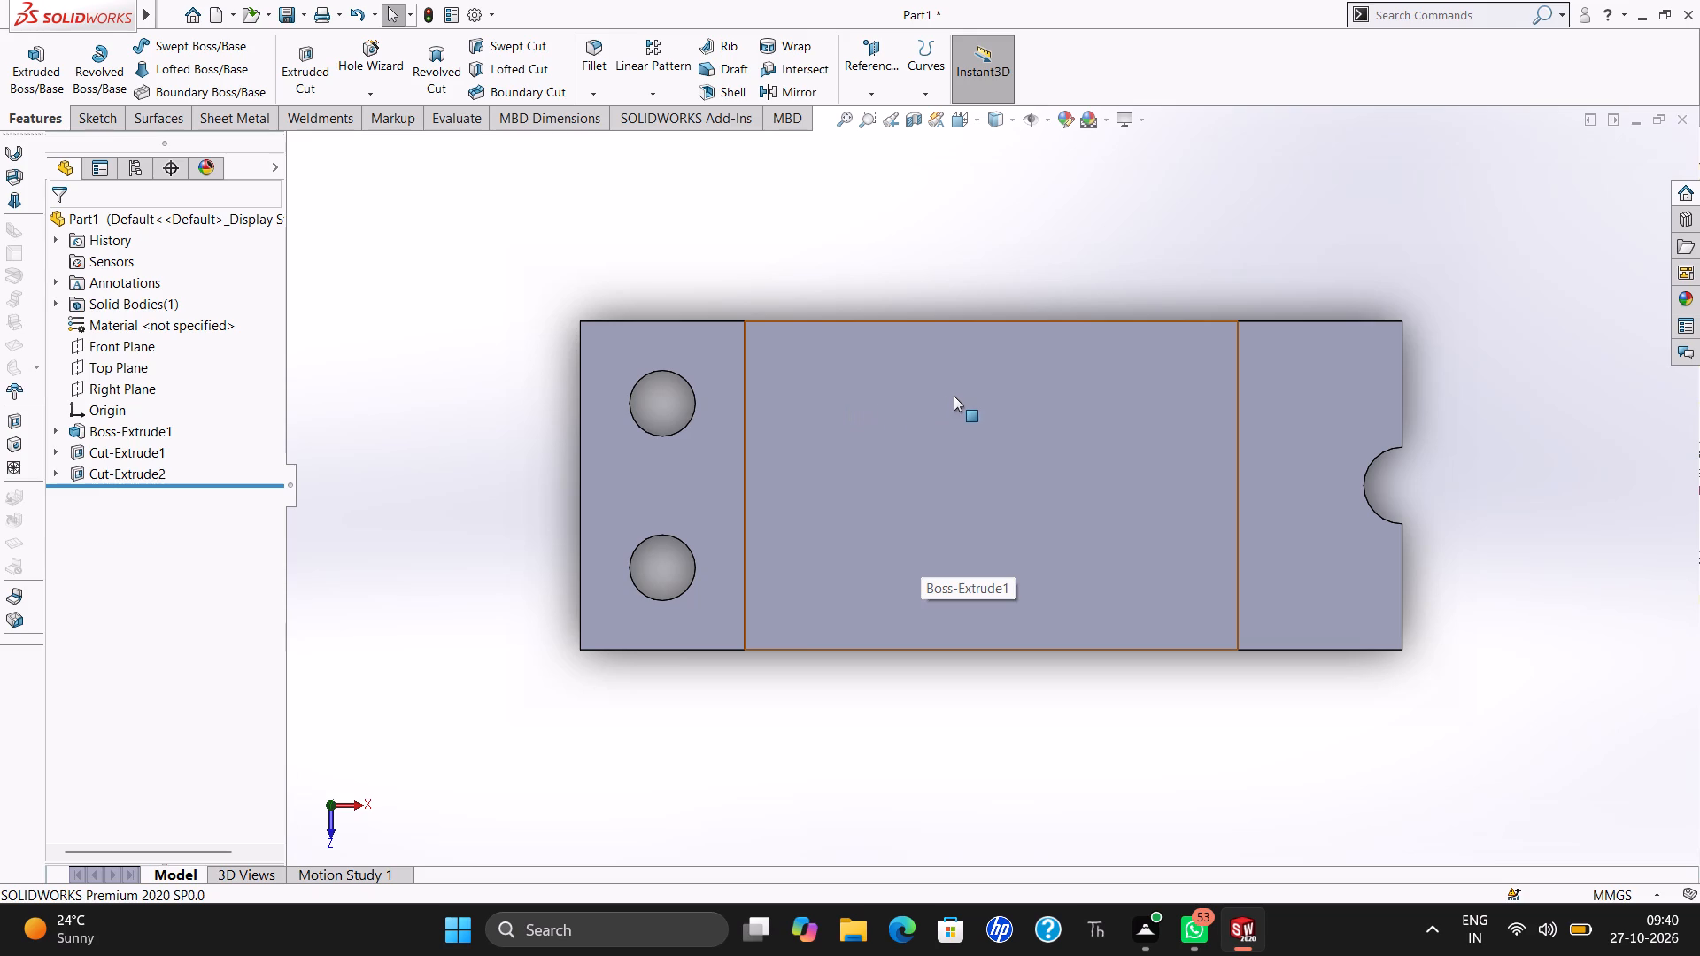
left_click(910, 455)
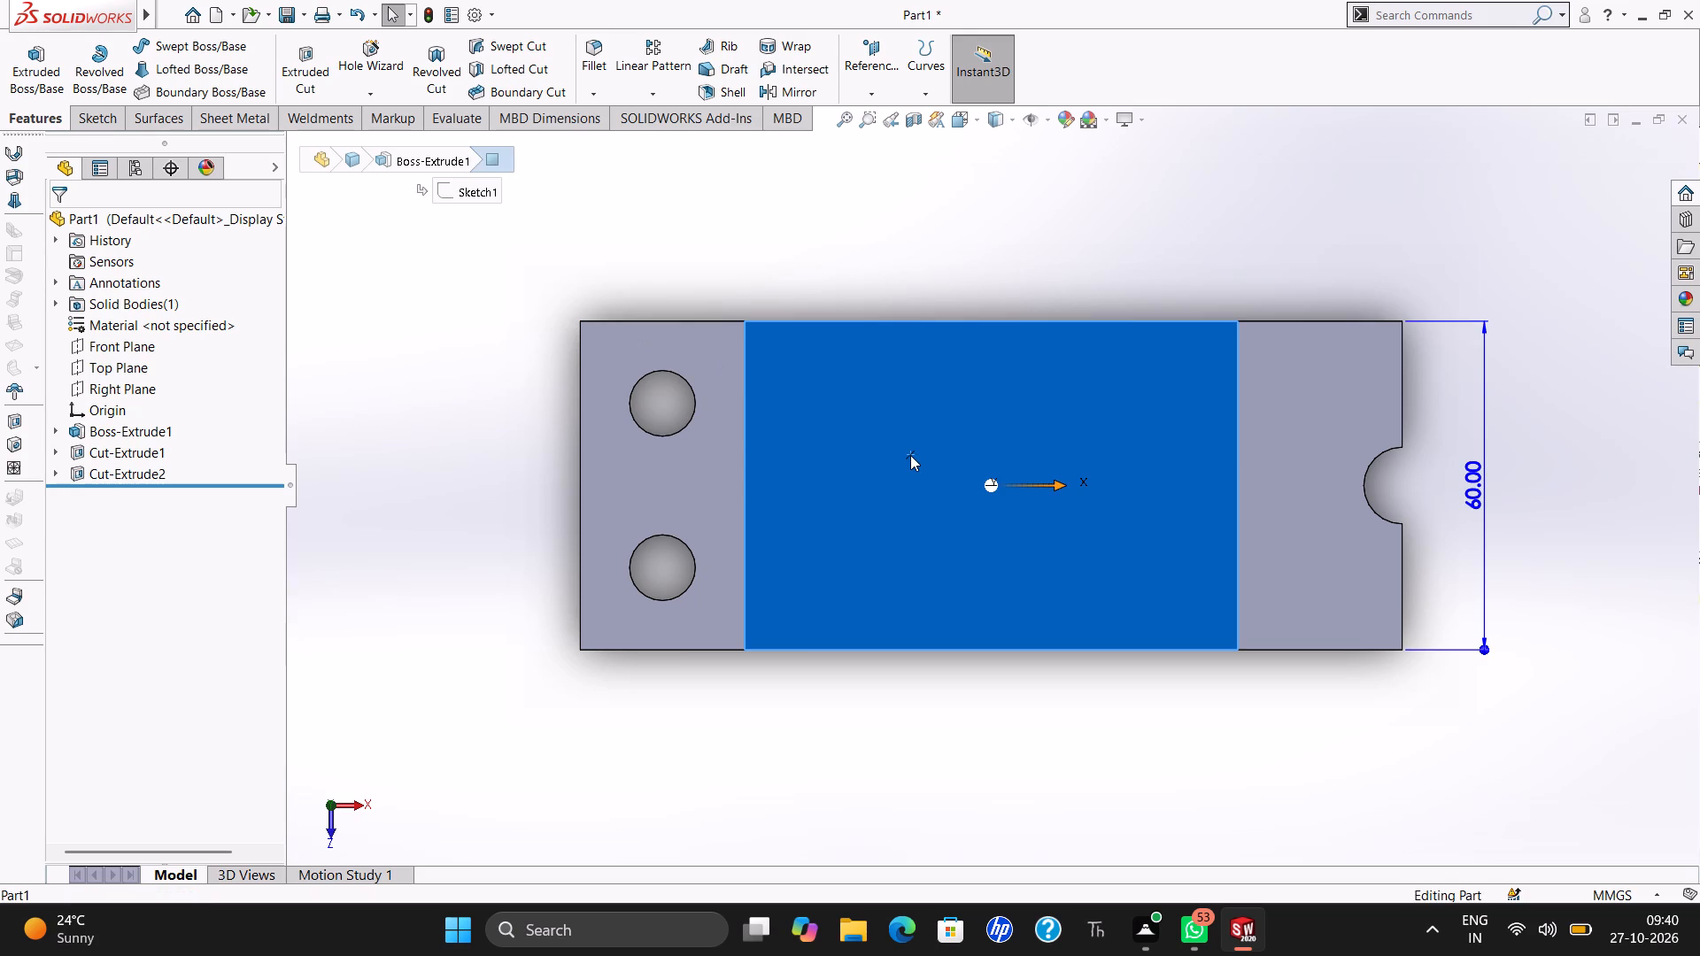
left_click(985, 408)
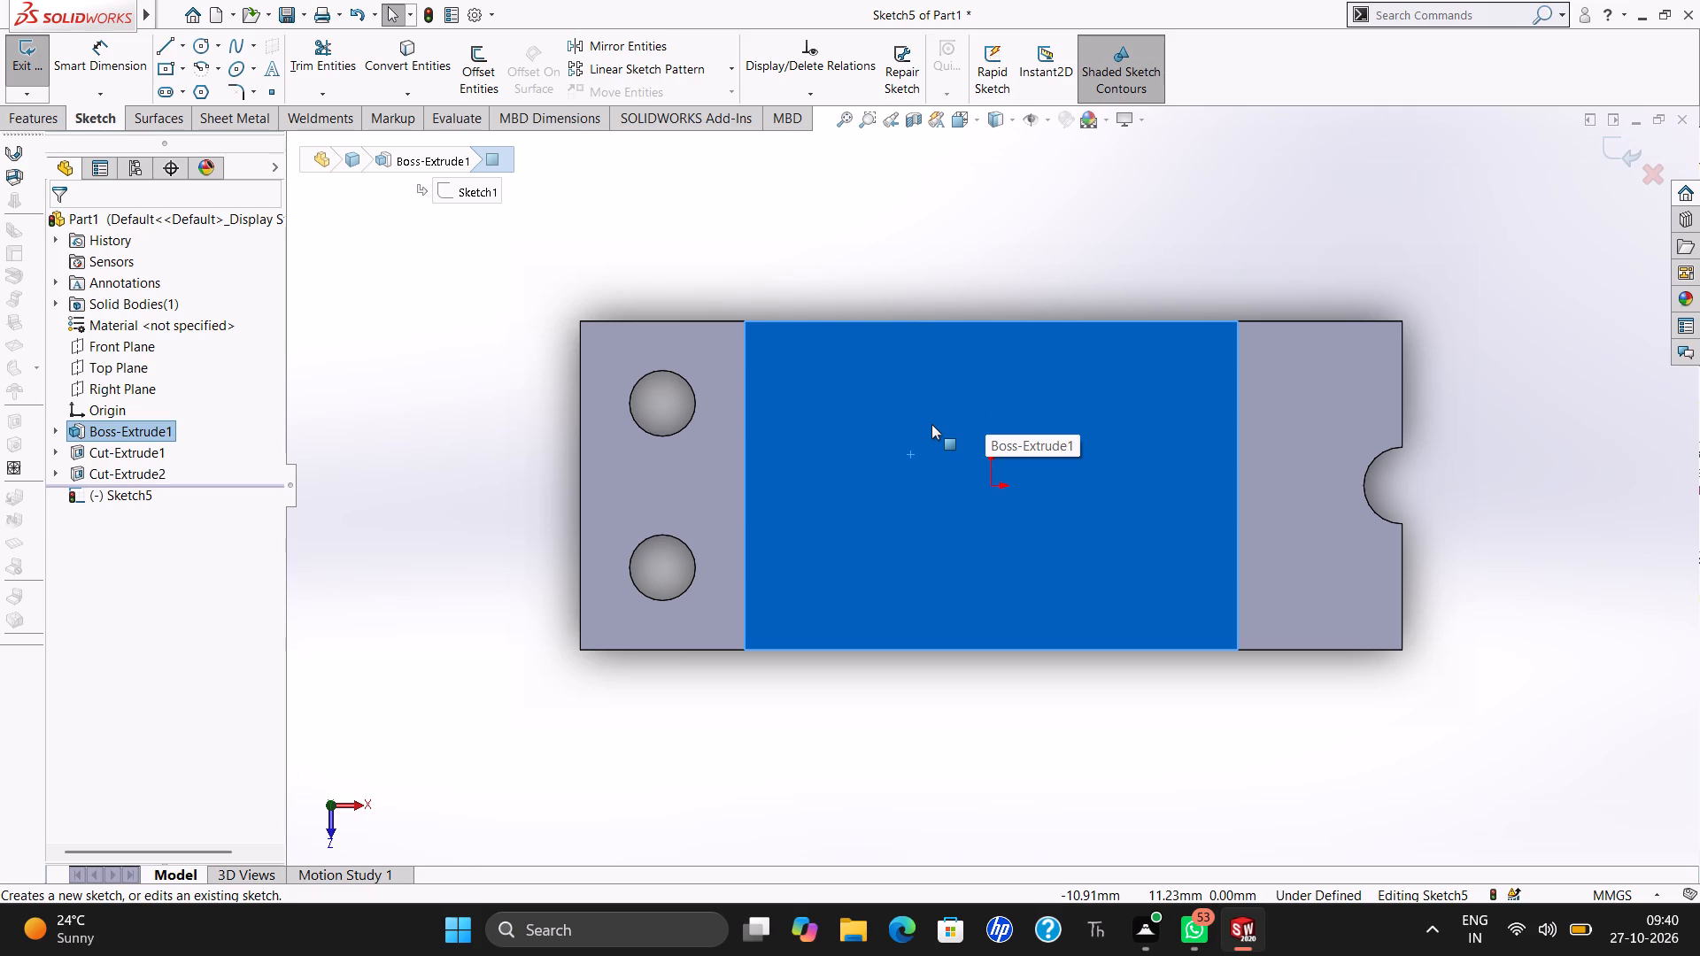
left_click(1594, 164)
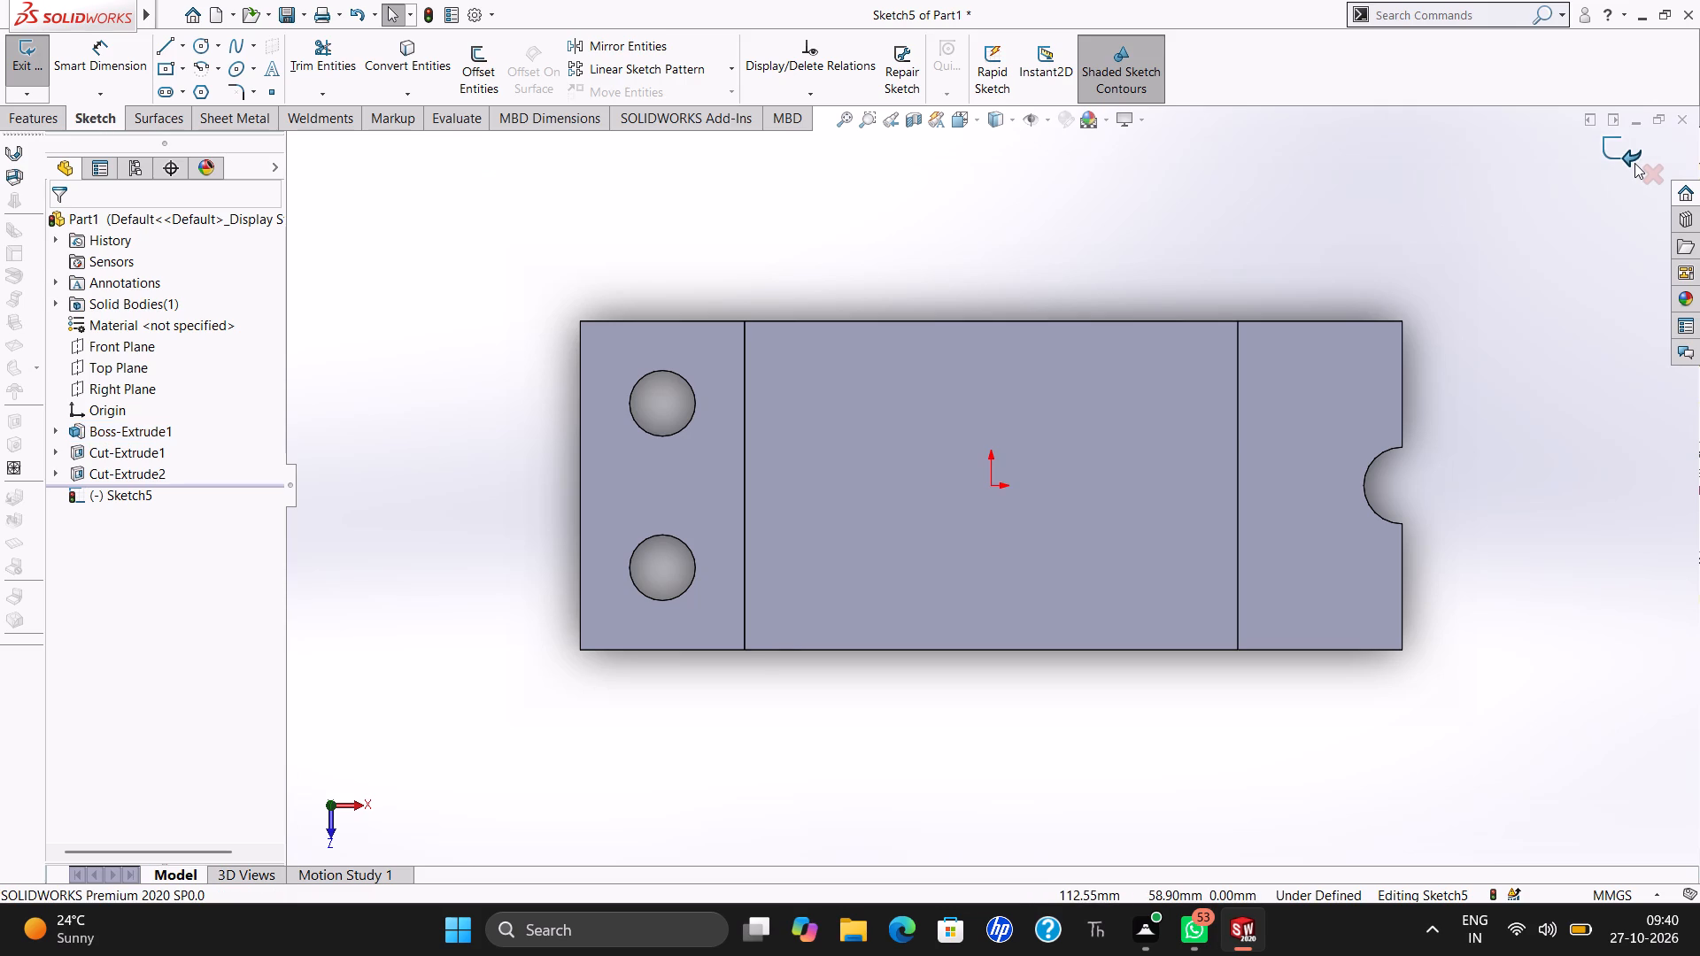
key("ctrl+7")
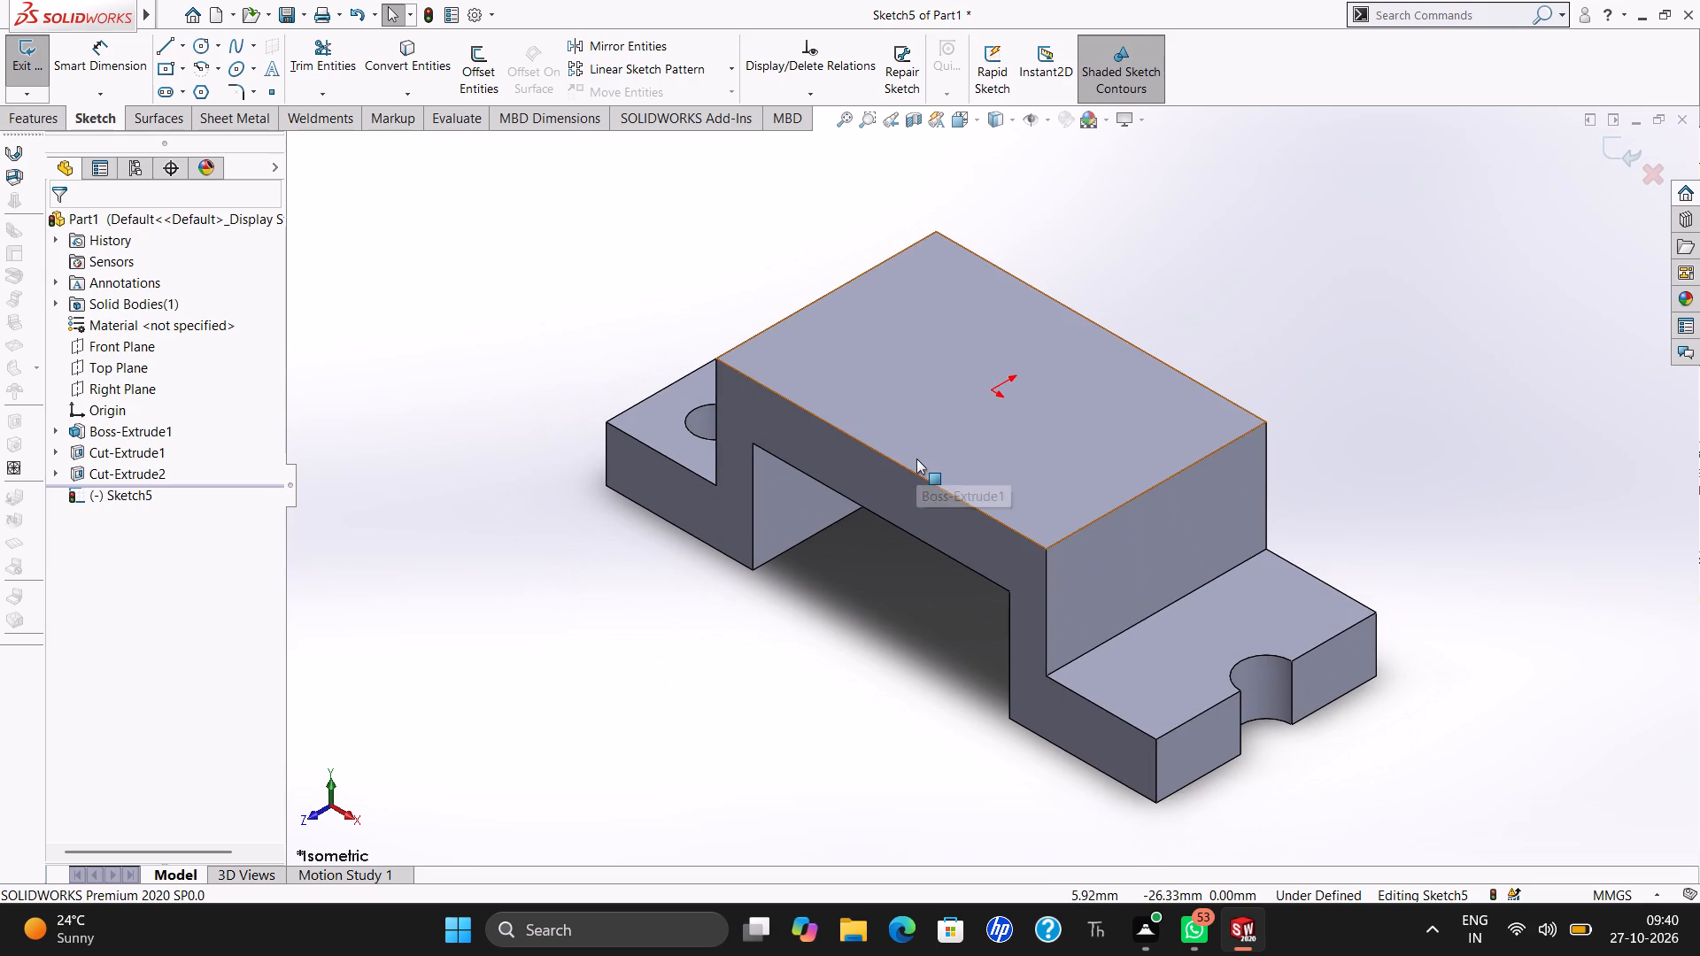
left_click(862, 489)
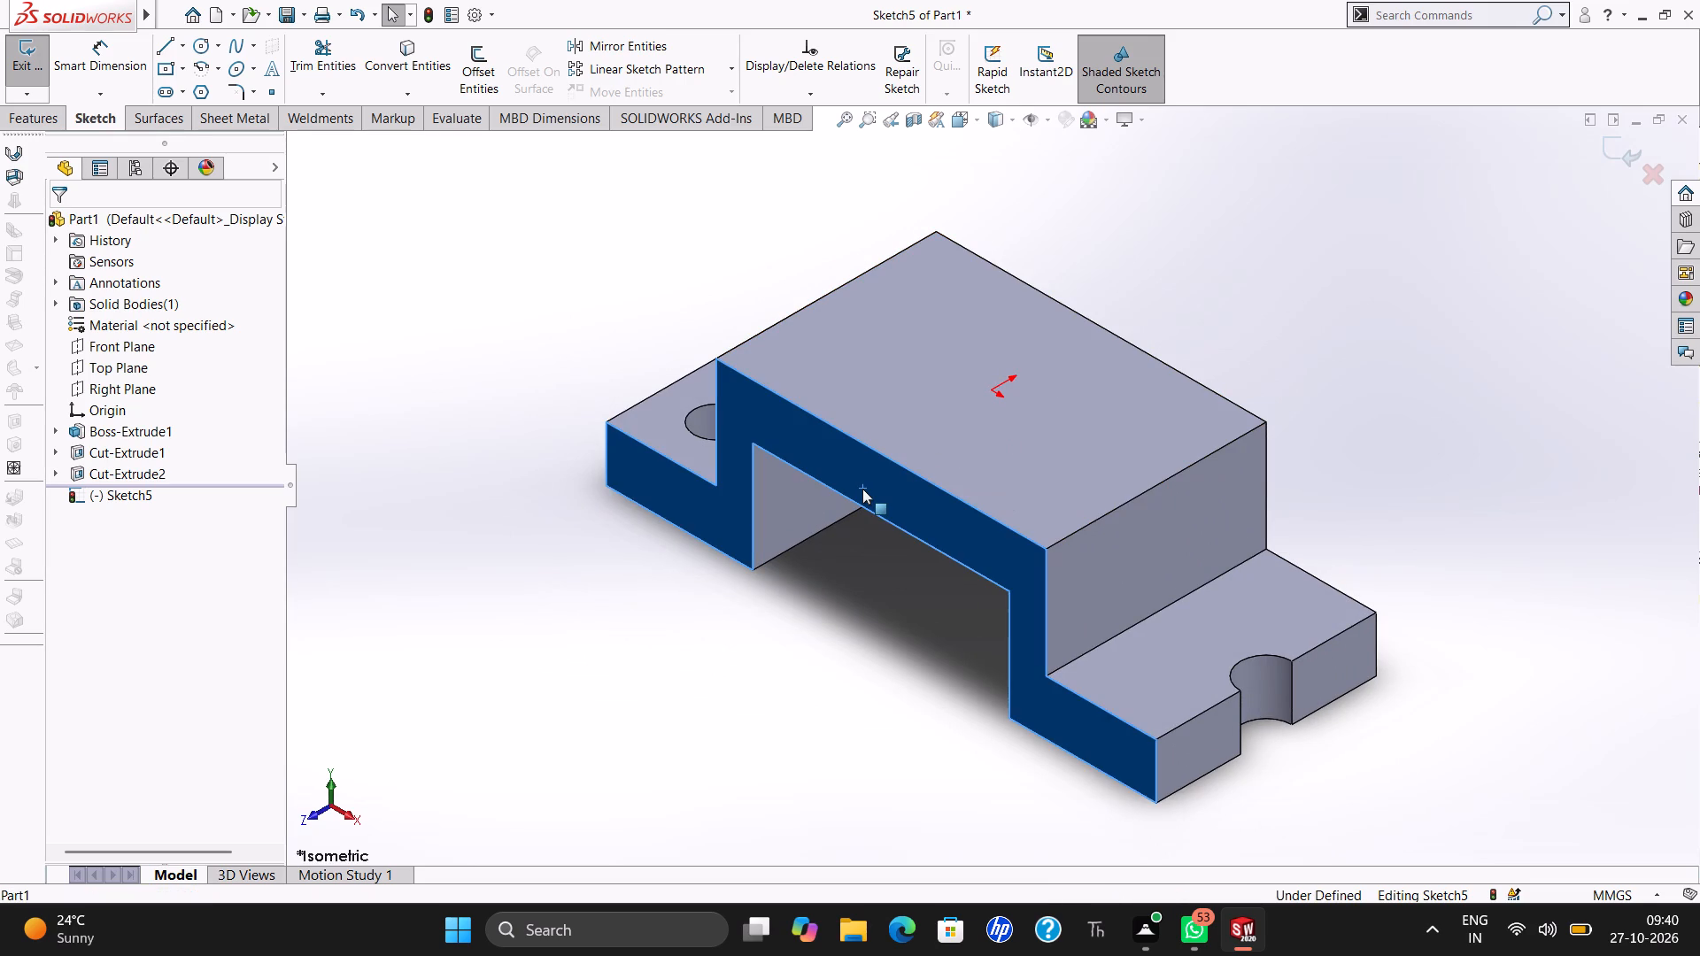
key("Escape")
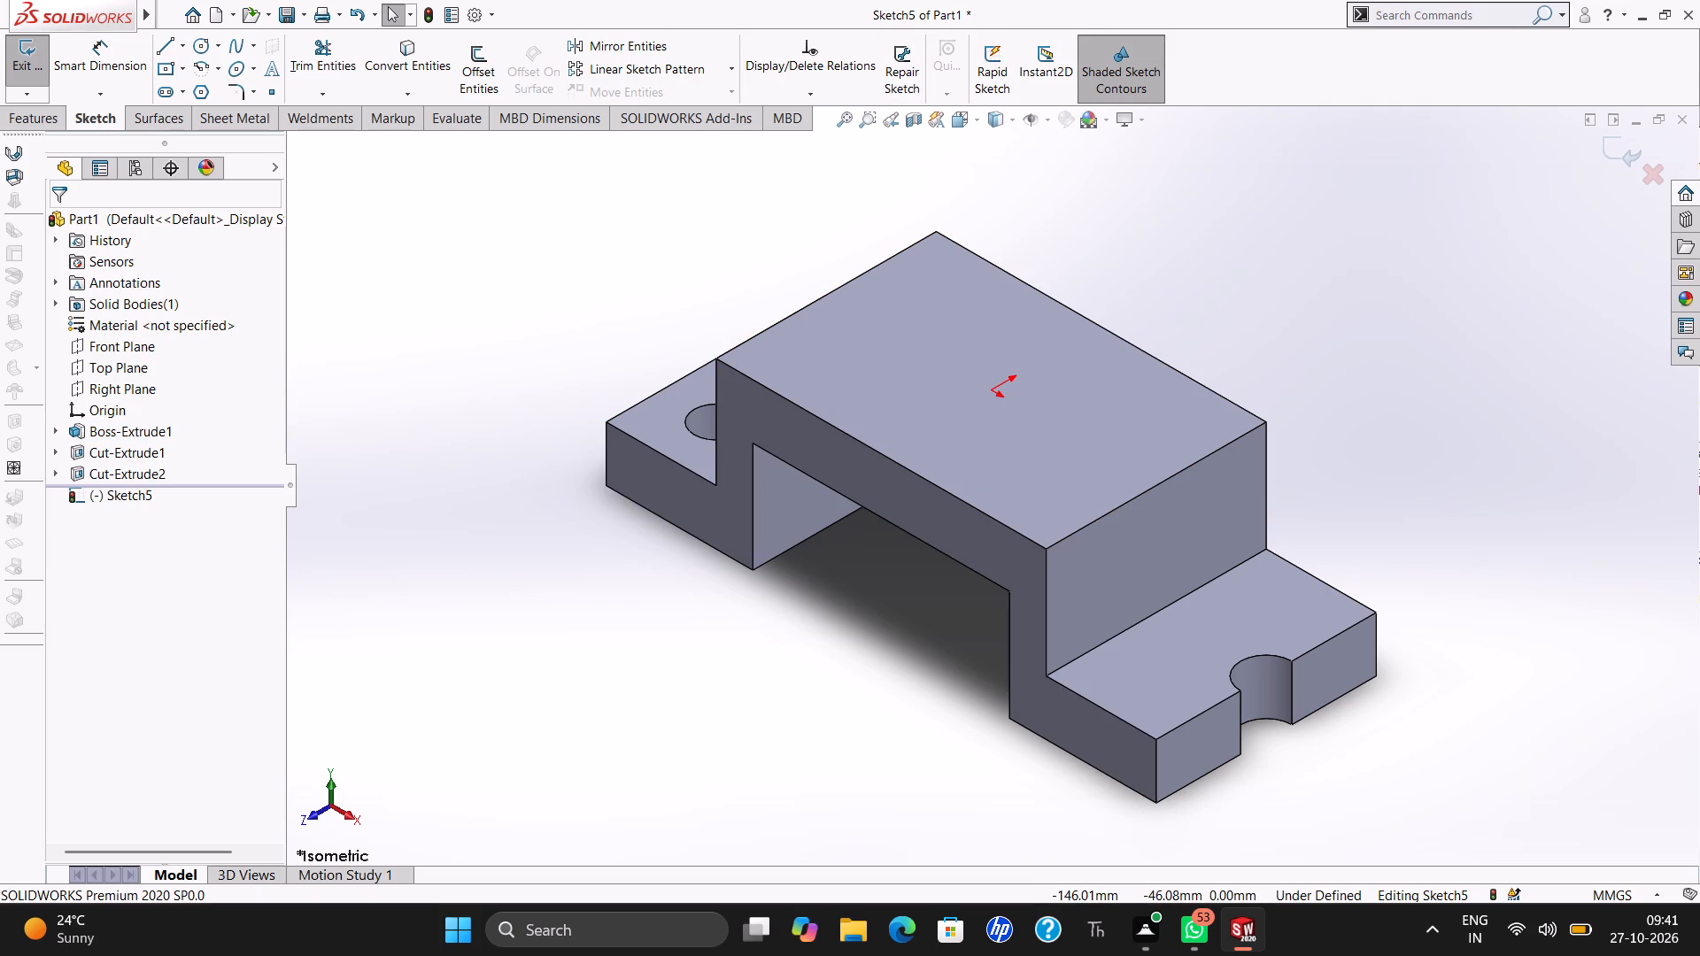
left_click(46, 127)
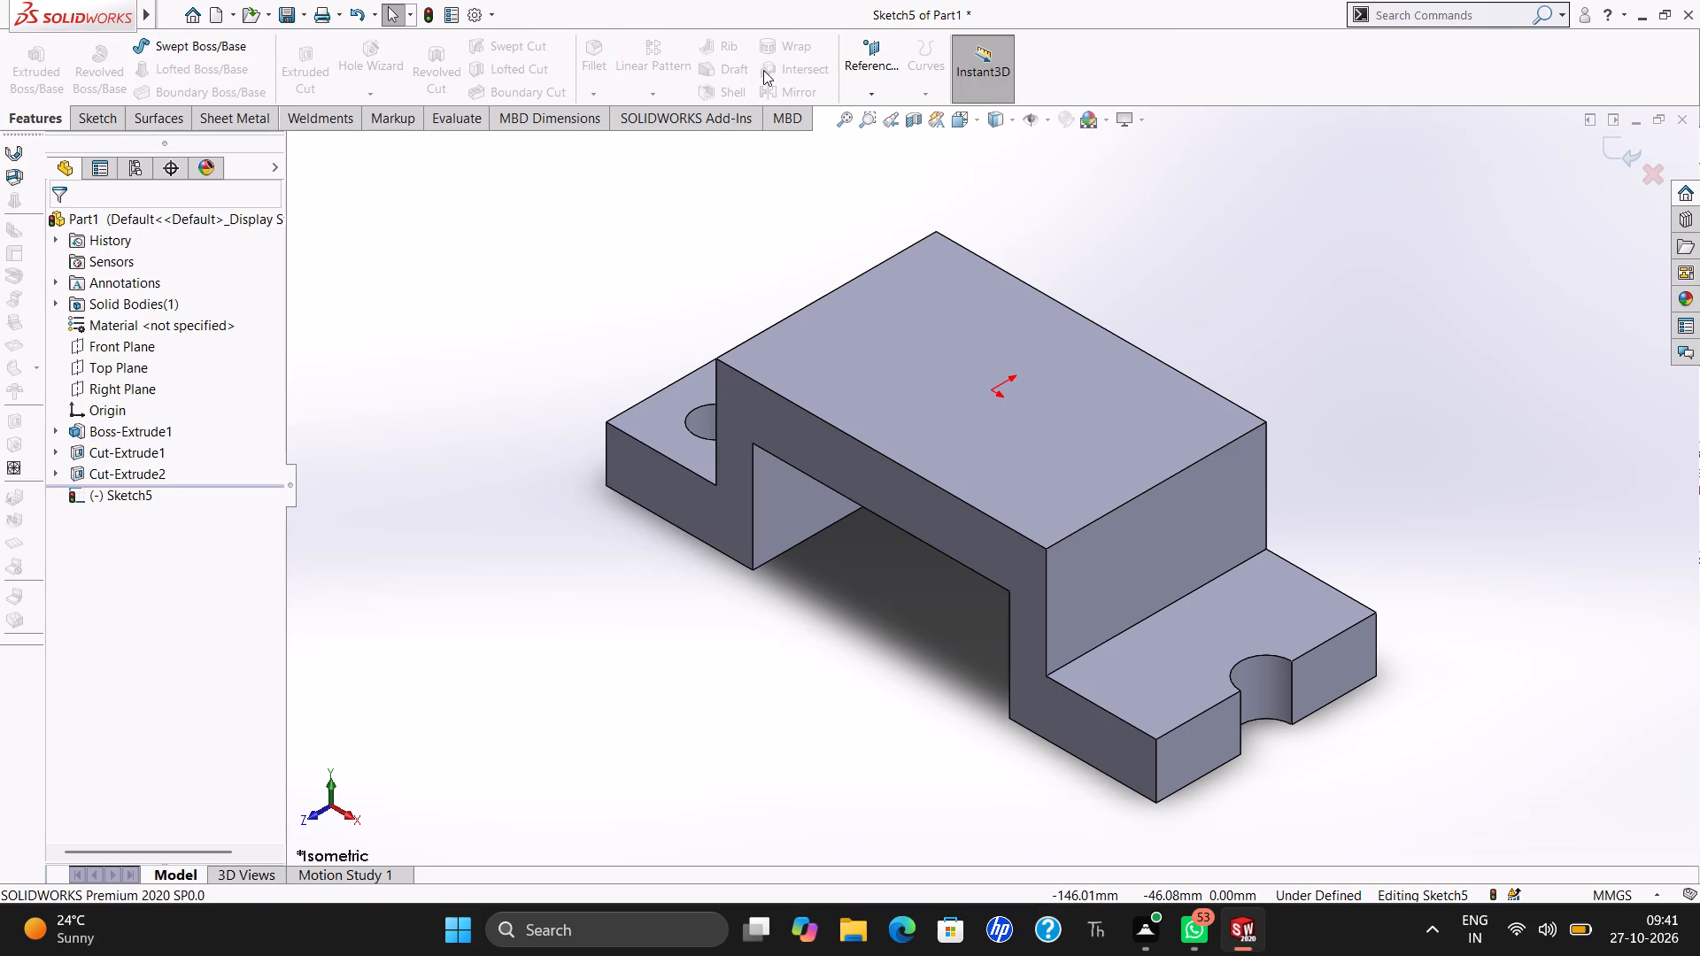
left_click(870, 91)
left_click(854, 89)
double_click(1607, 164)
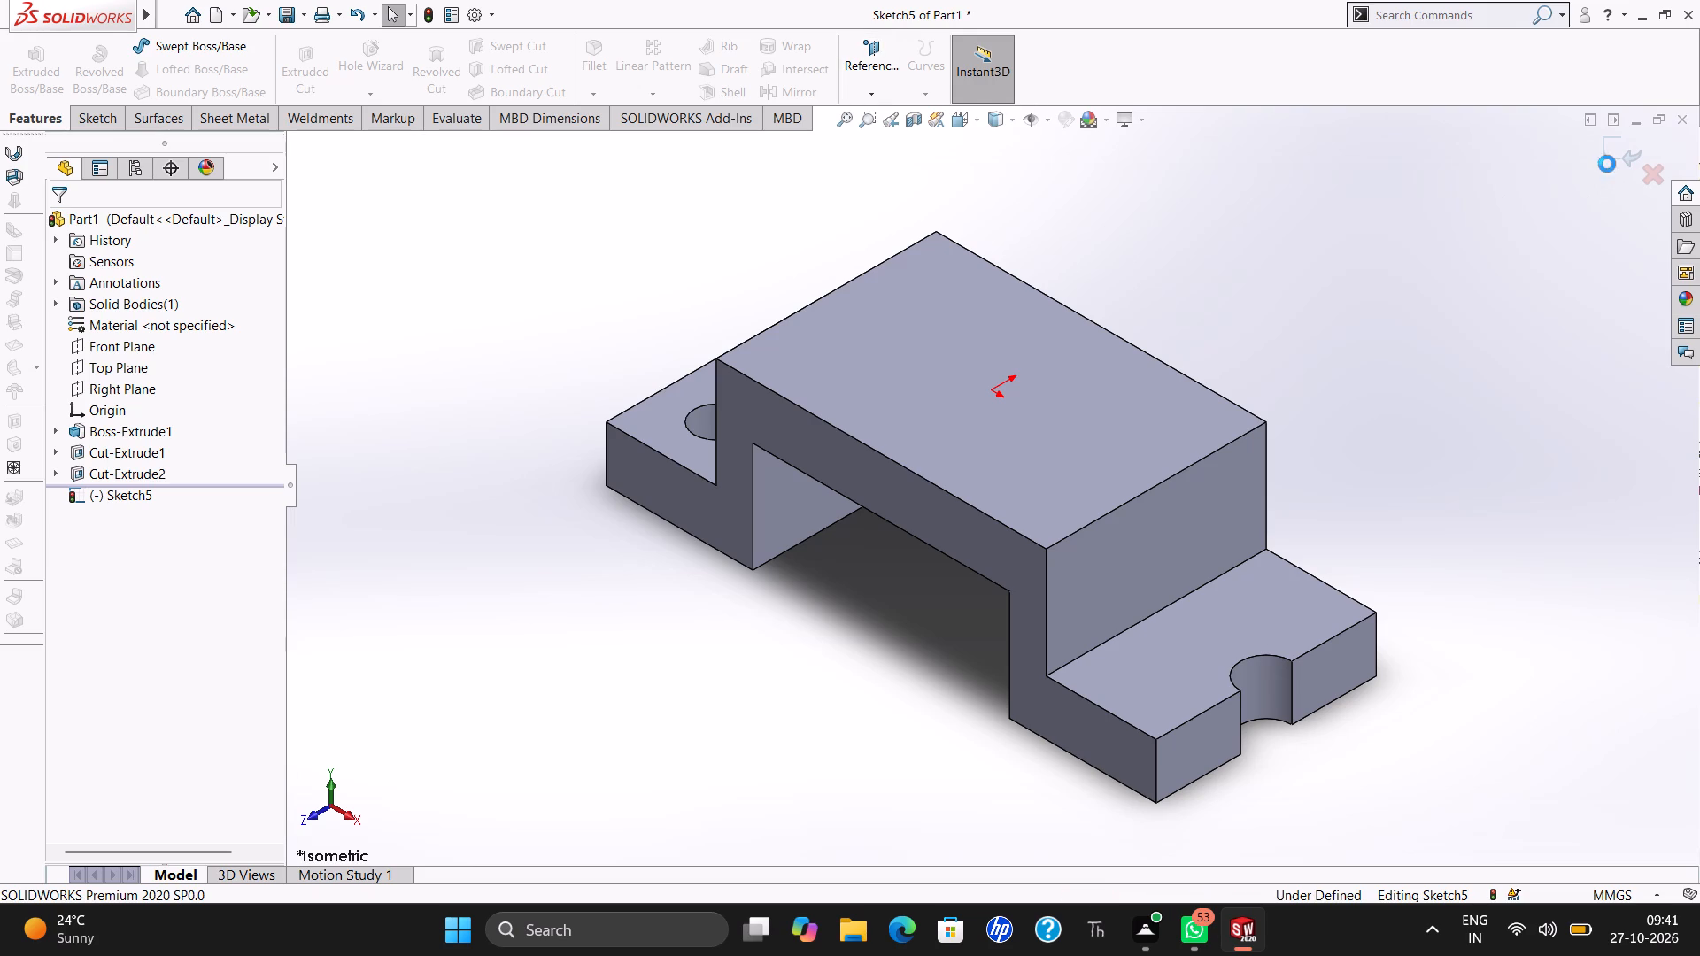
Create a reference plane from the Front Plane with a 0 mm offset distance.
left_click(871, 98)
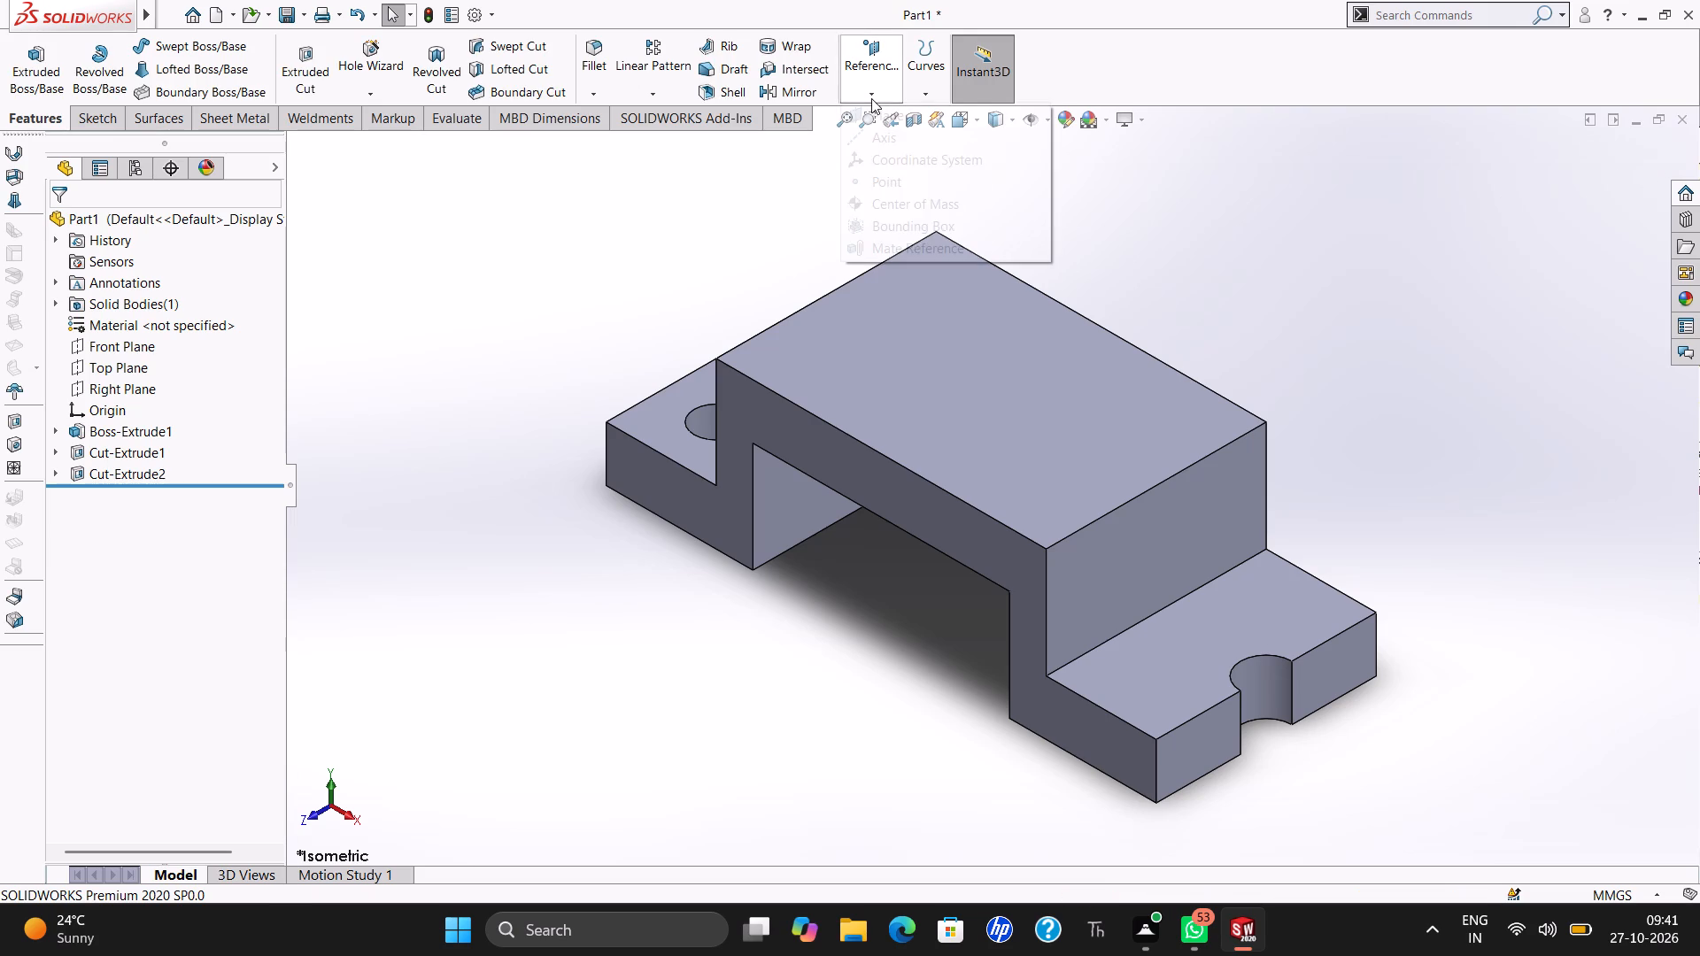
left_click(865, 114)
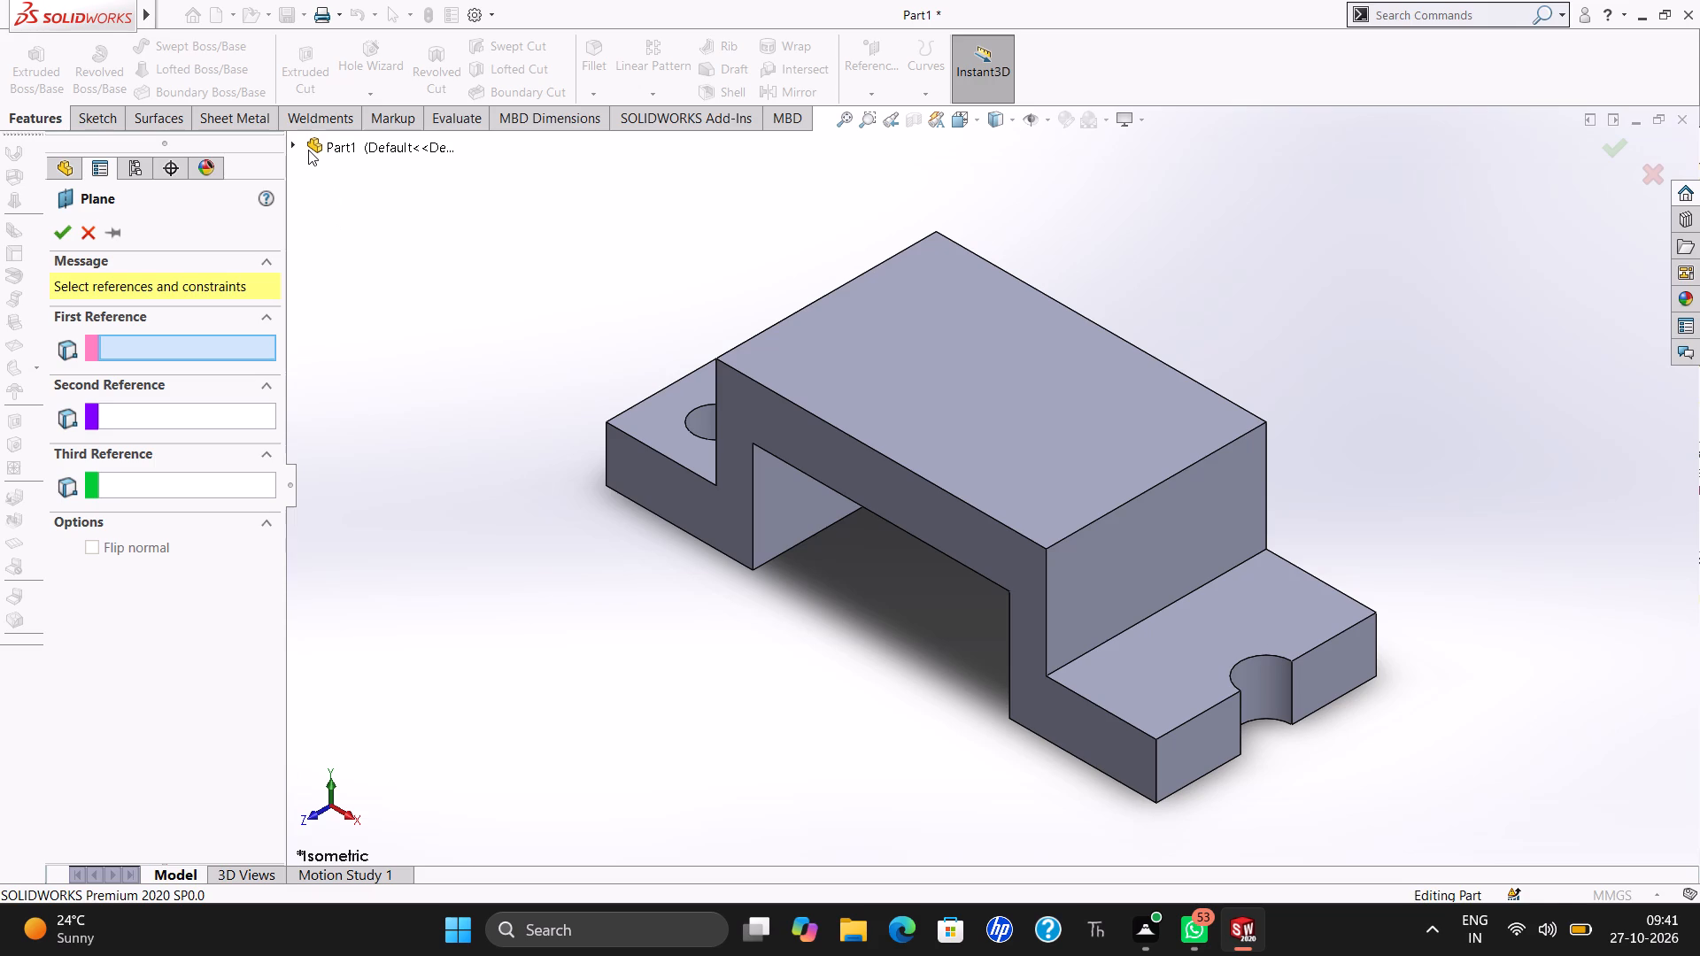
left_click(308, 150)
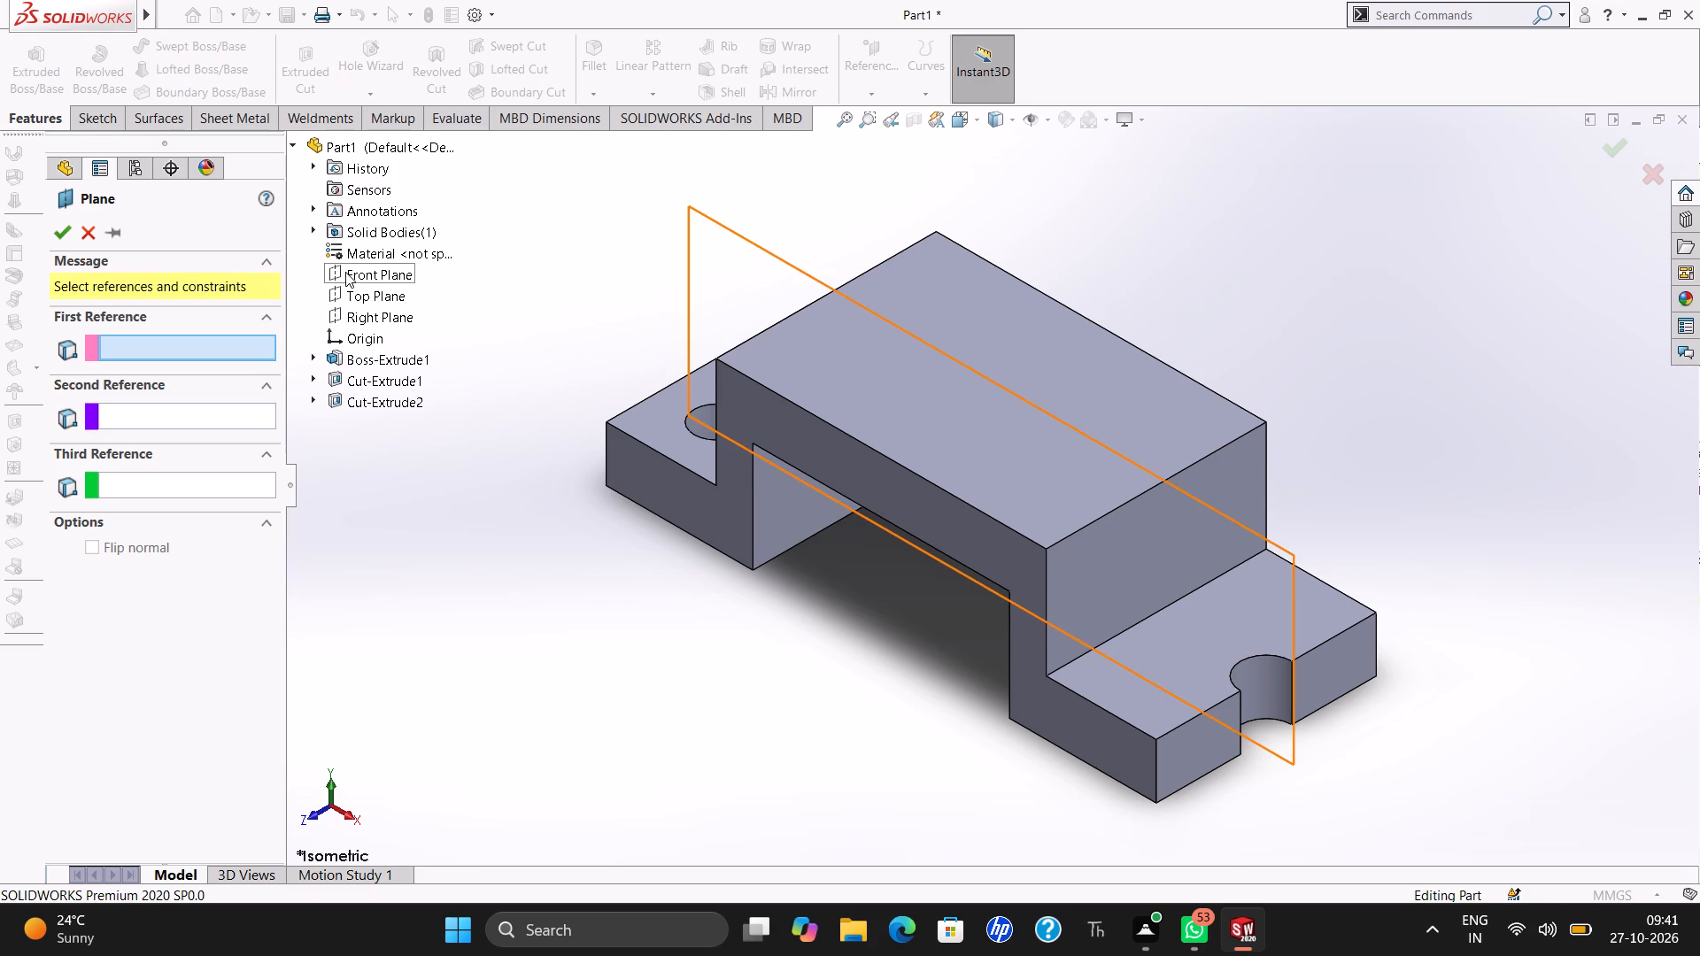
left_click(345, 272)
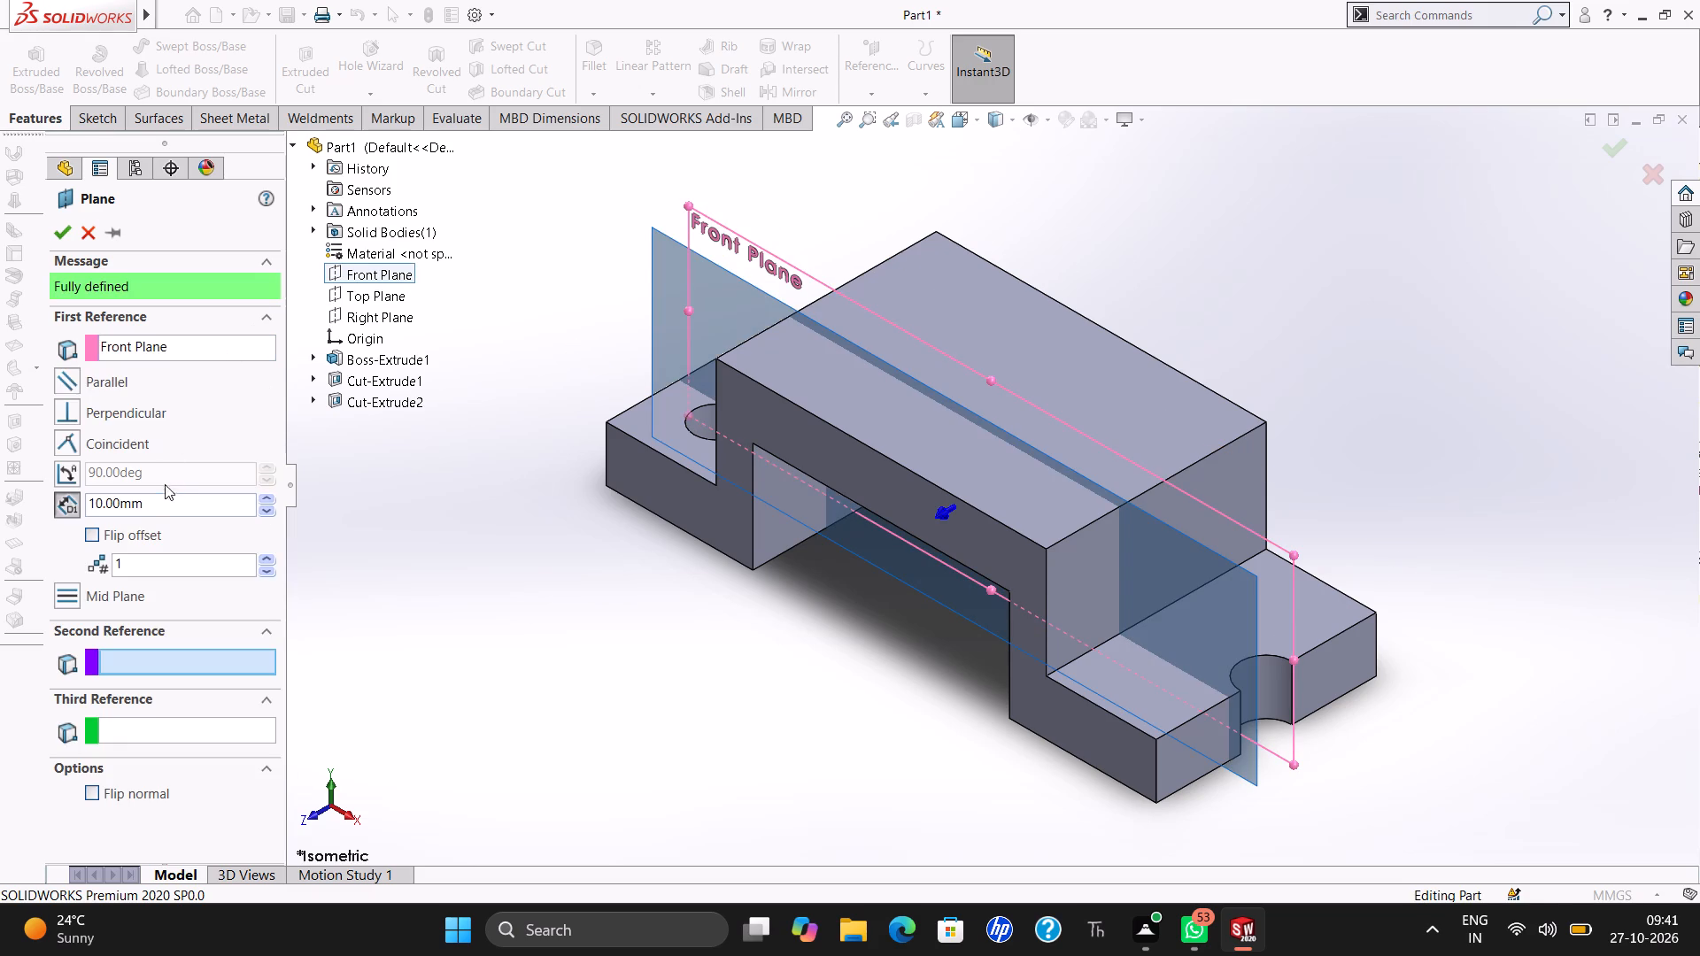
double_click(160, 500)
key("0")
key("Return")
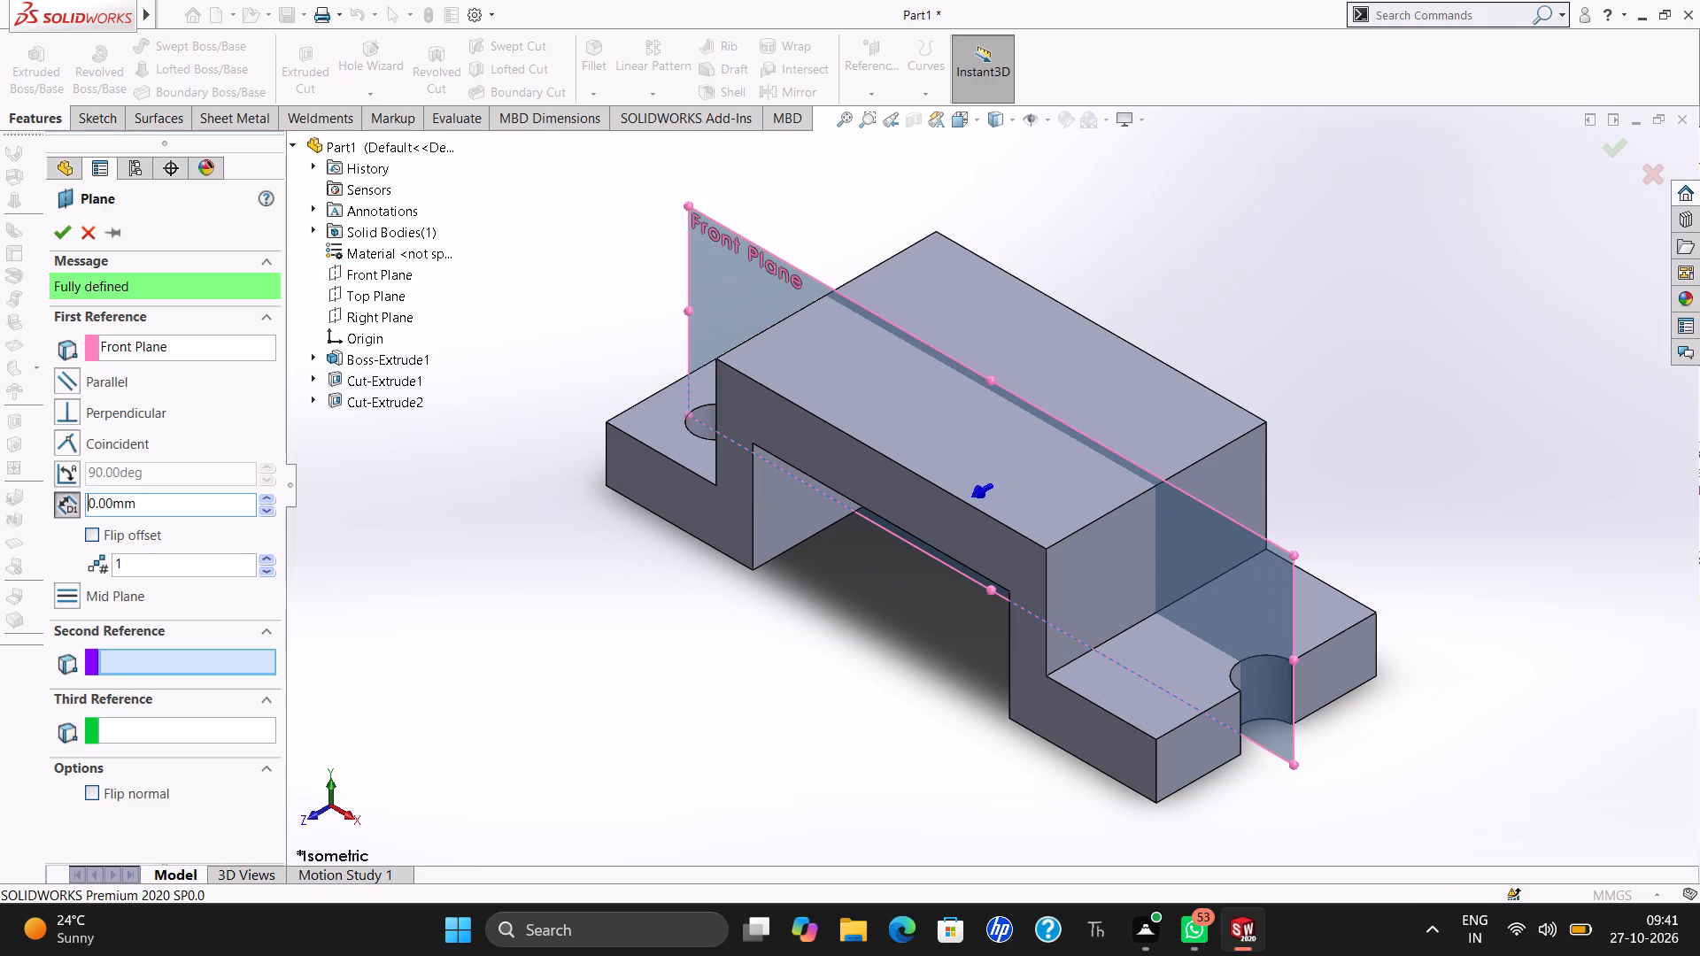
left_click(52, 240)
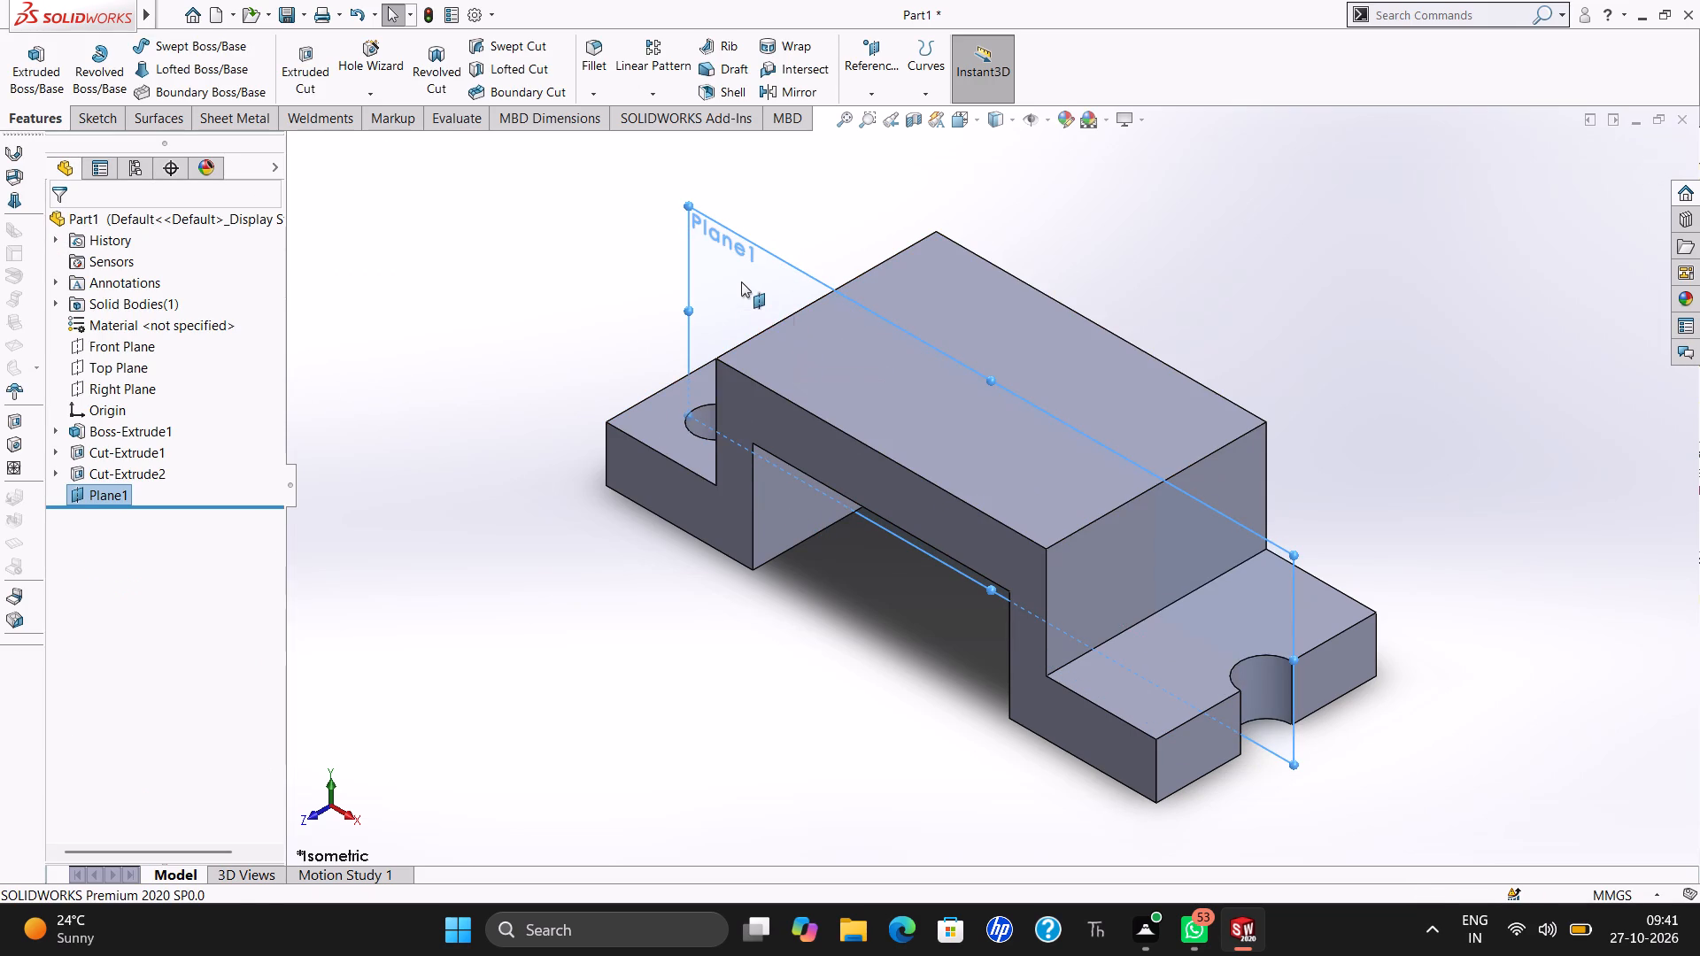
Start a sketch on the new plane, viewed straight on, and draw a vertical line about 39 mm long upward from the top edge's midpoint.
left_click(741, 281)
left_click(818, 233)
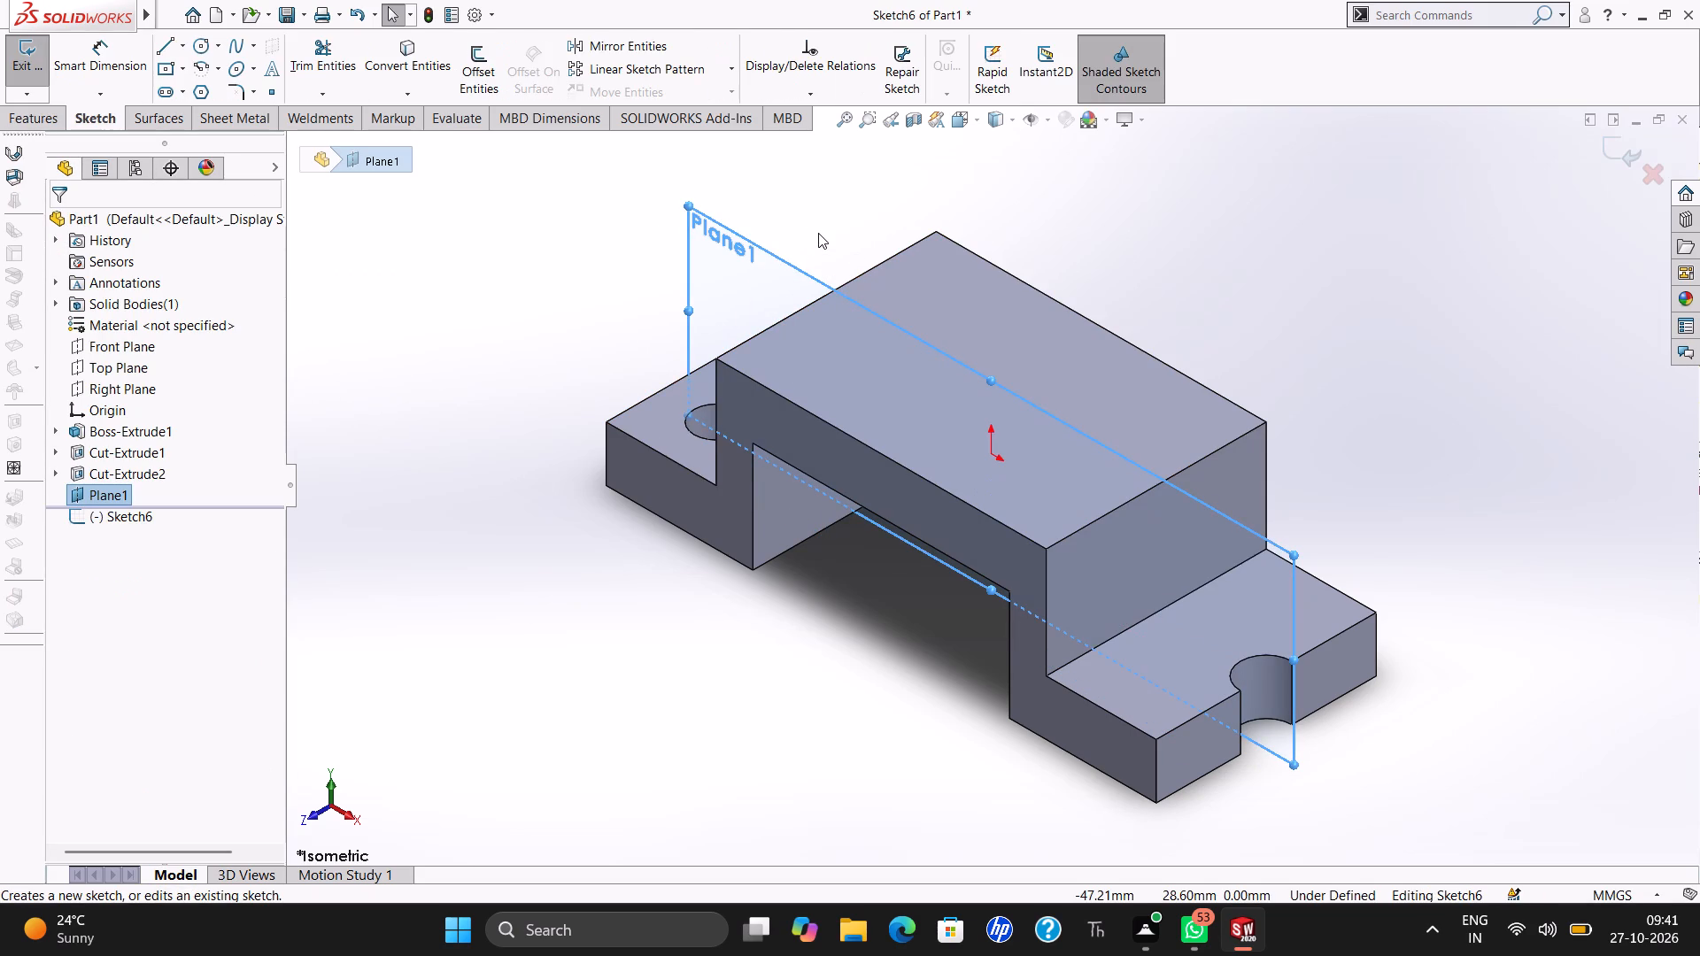
key("ctrl+8")
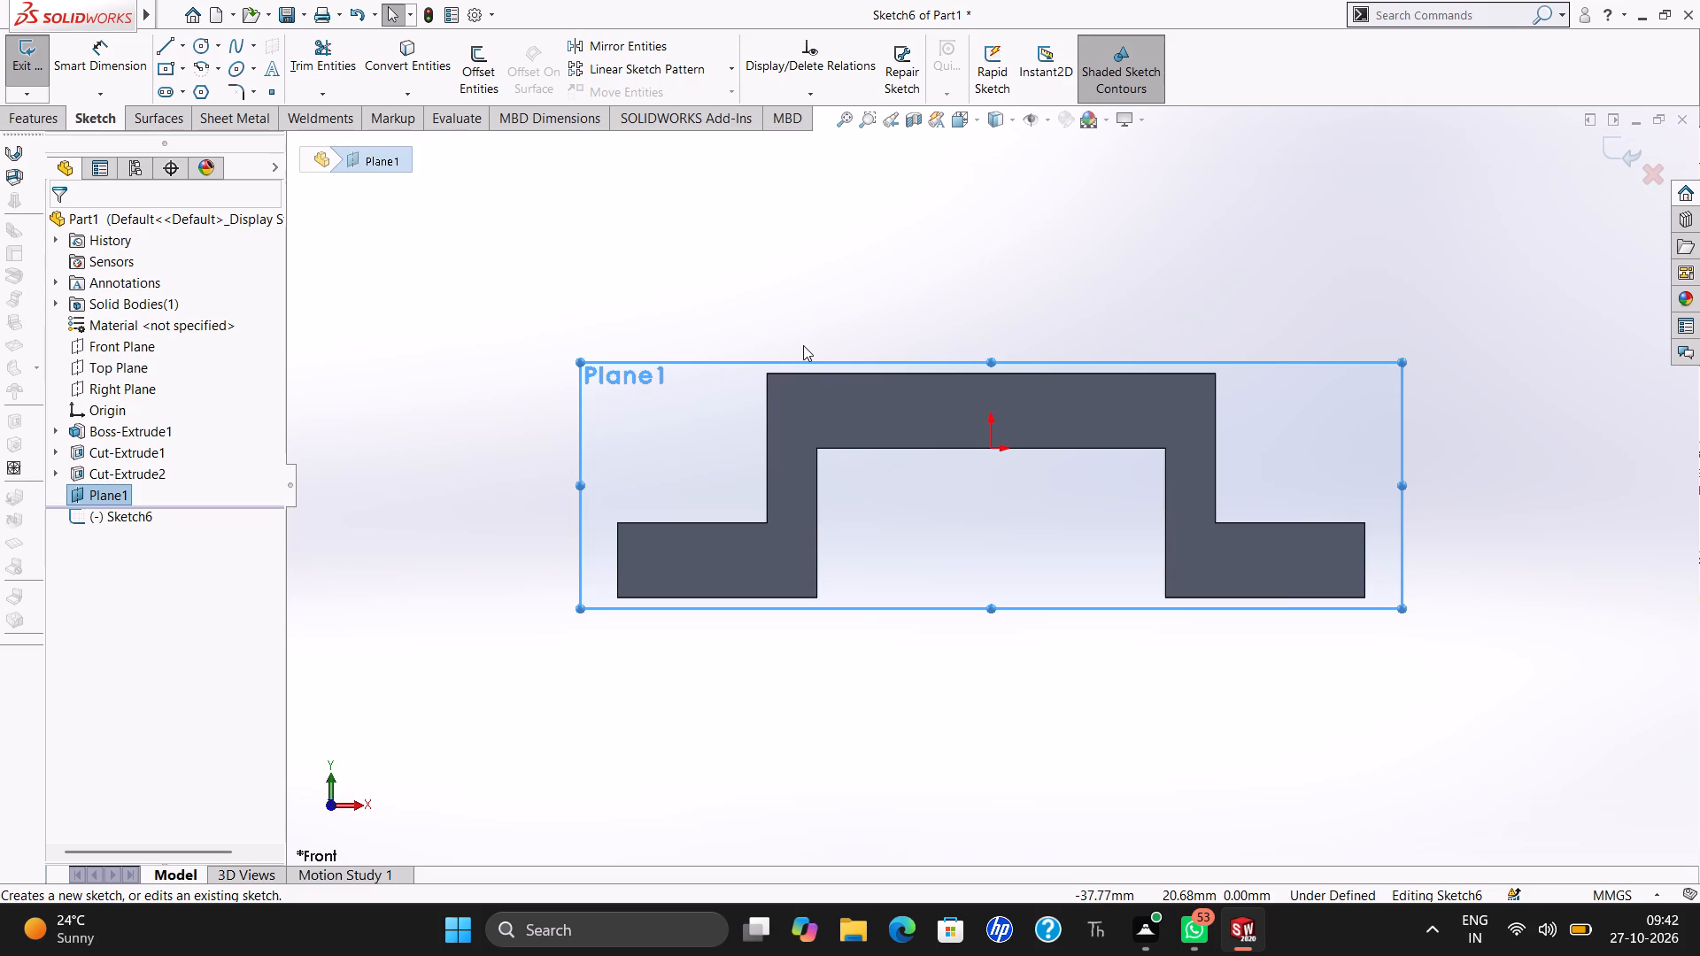
left_click(167, 44)
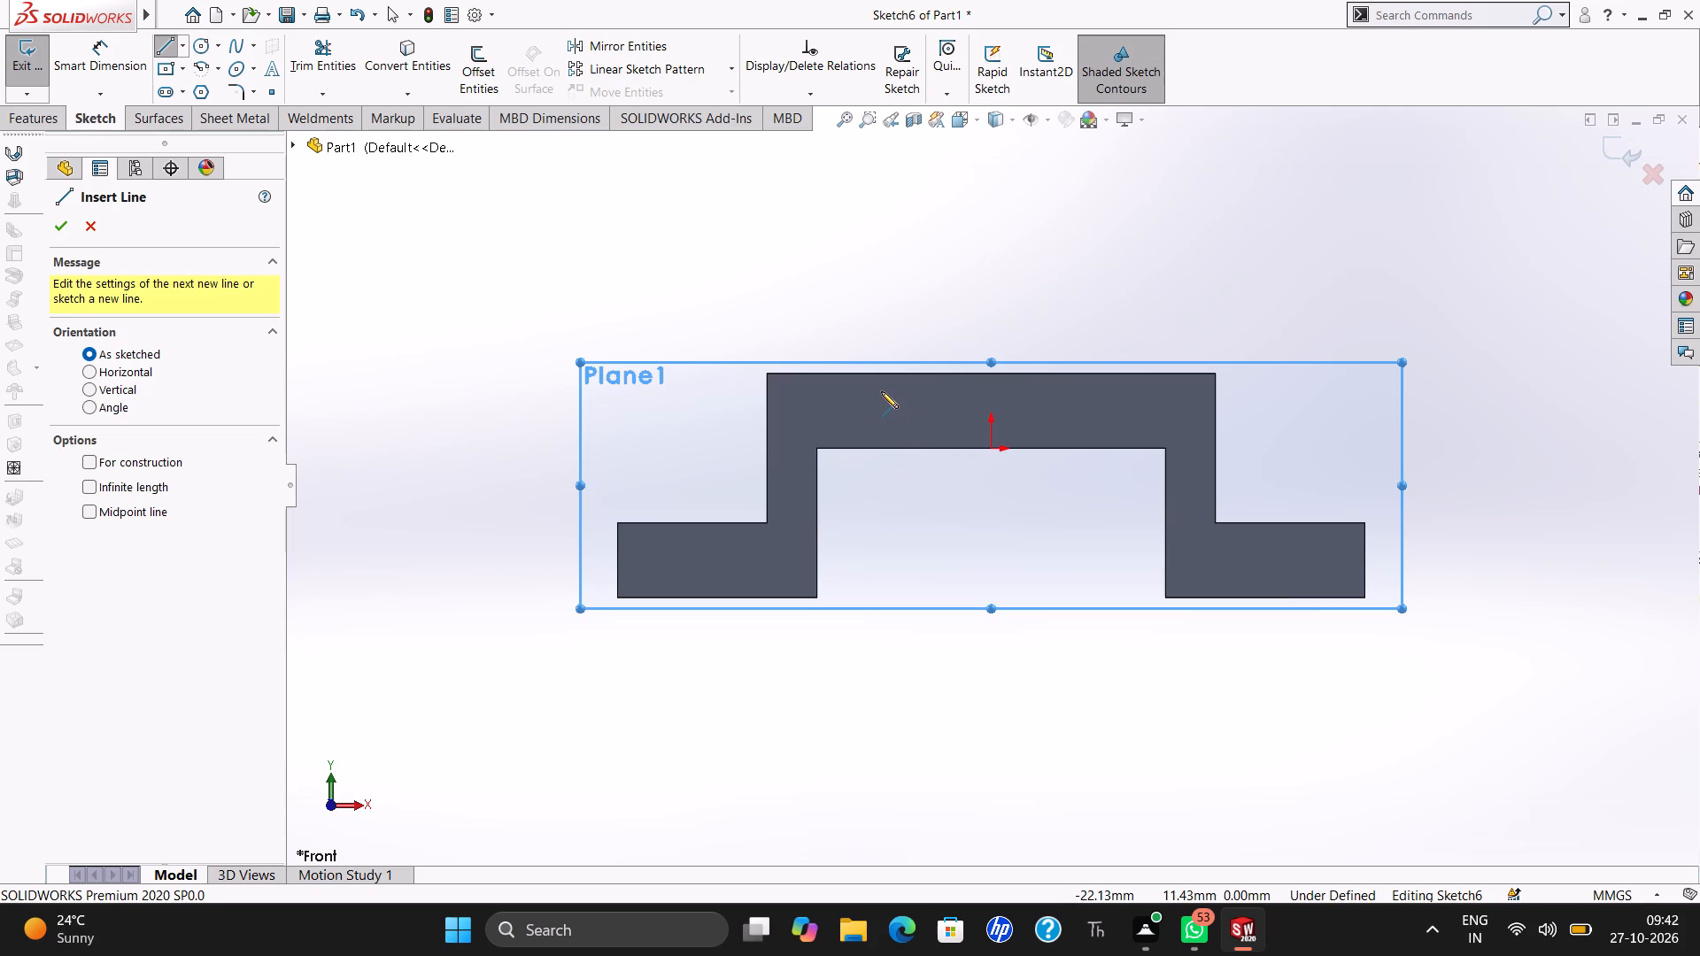
left_click(993, 374)
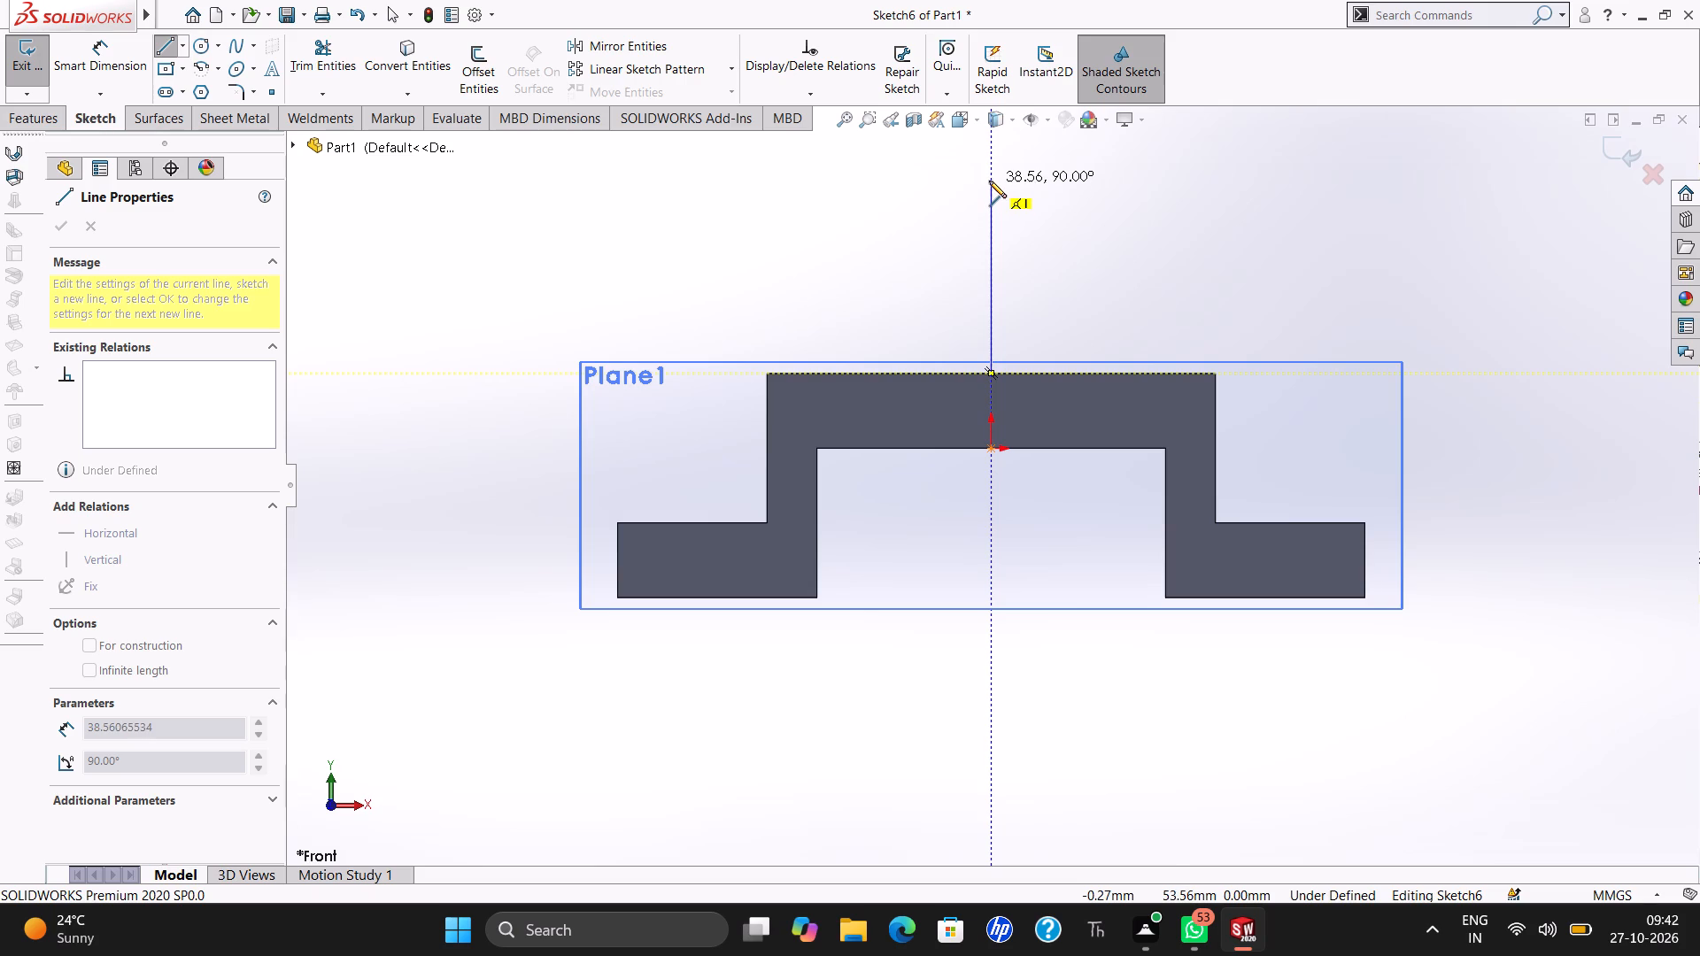
left_click(989, 181)
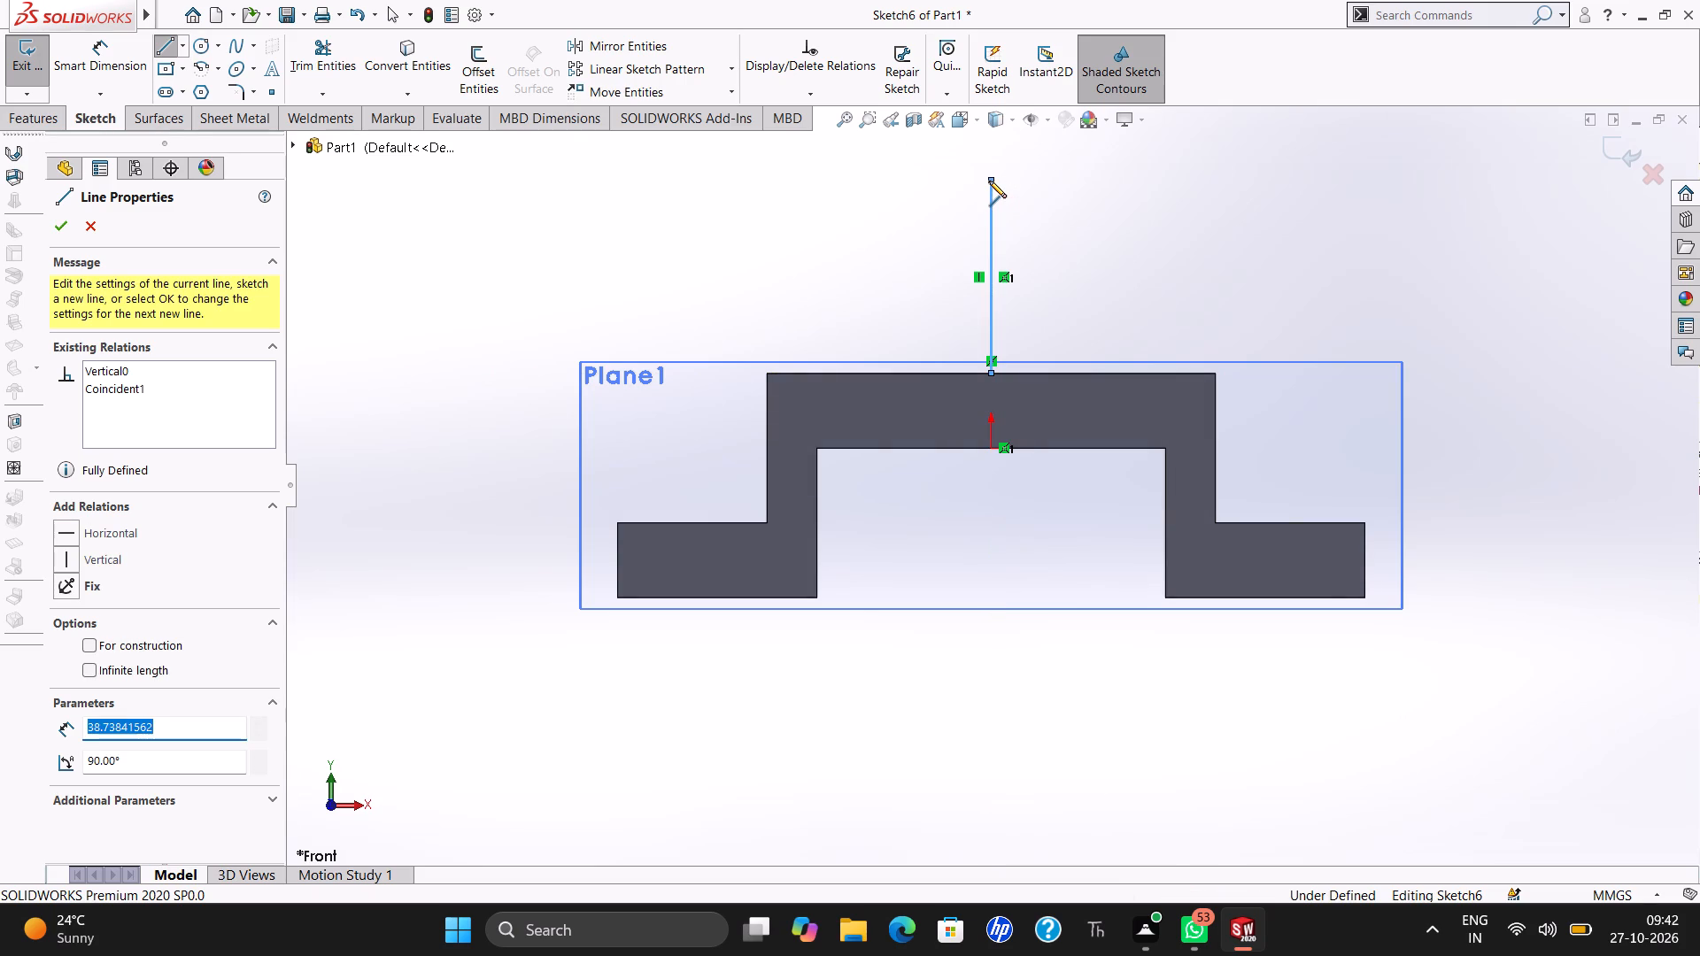
type("35")
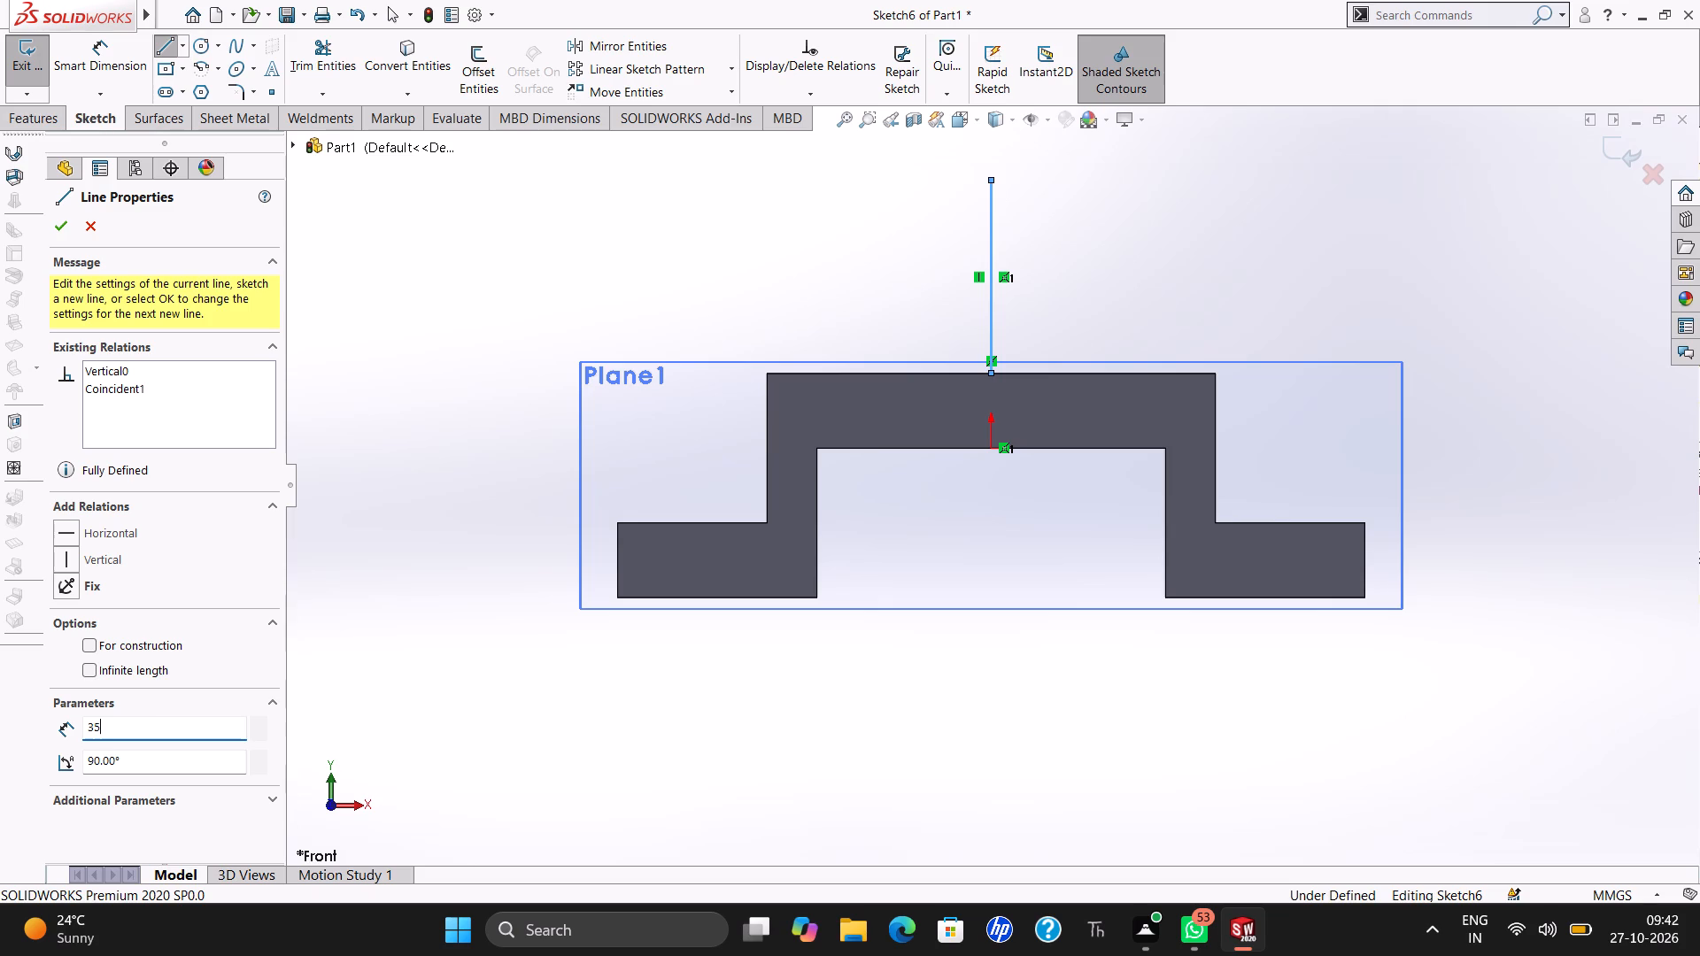
left_click(67, 226)
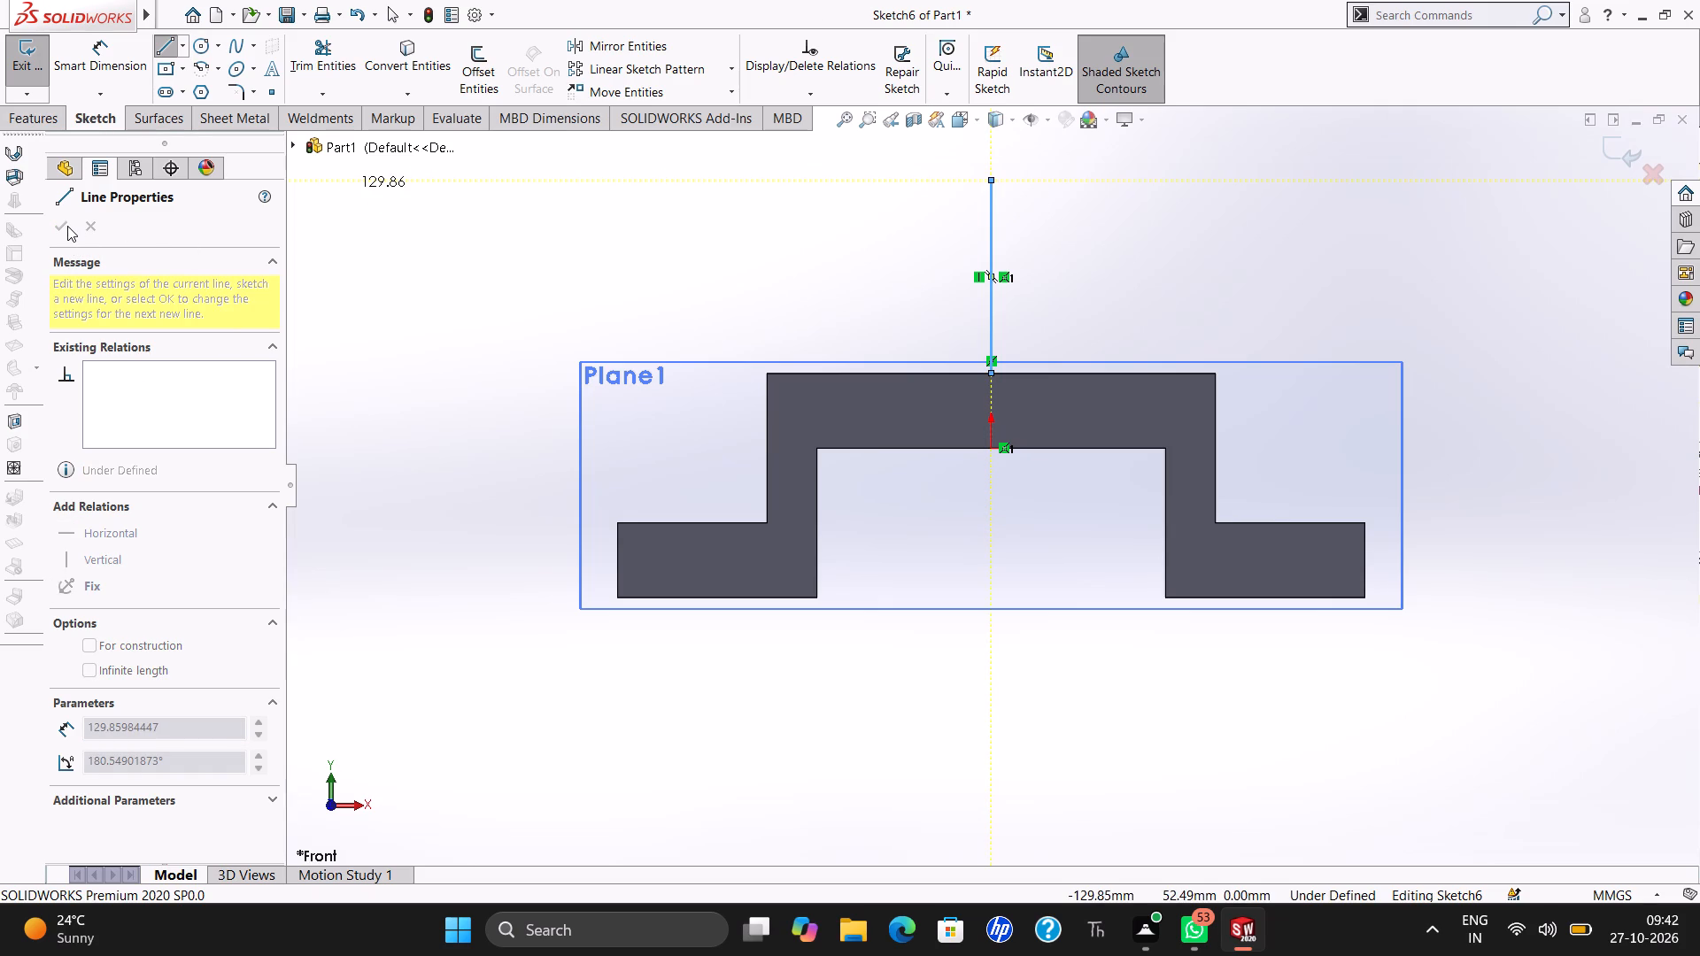
key("Return")
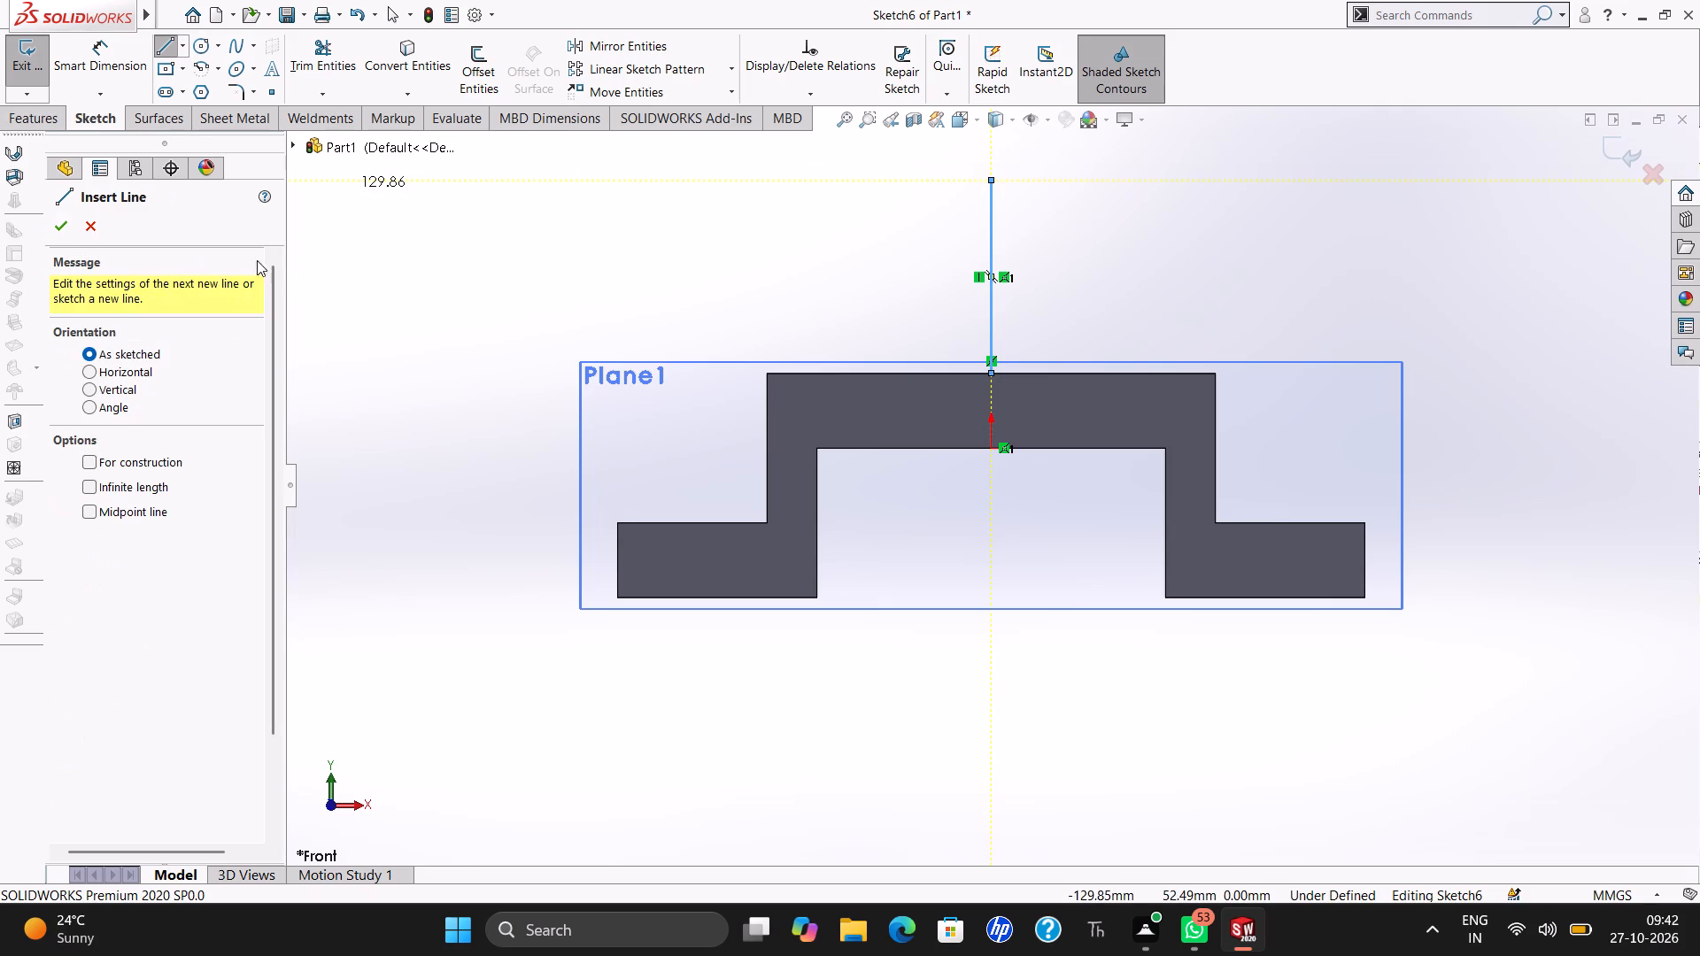
left_click(67, 219)
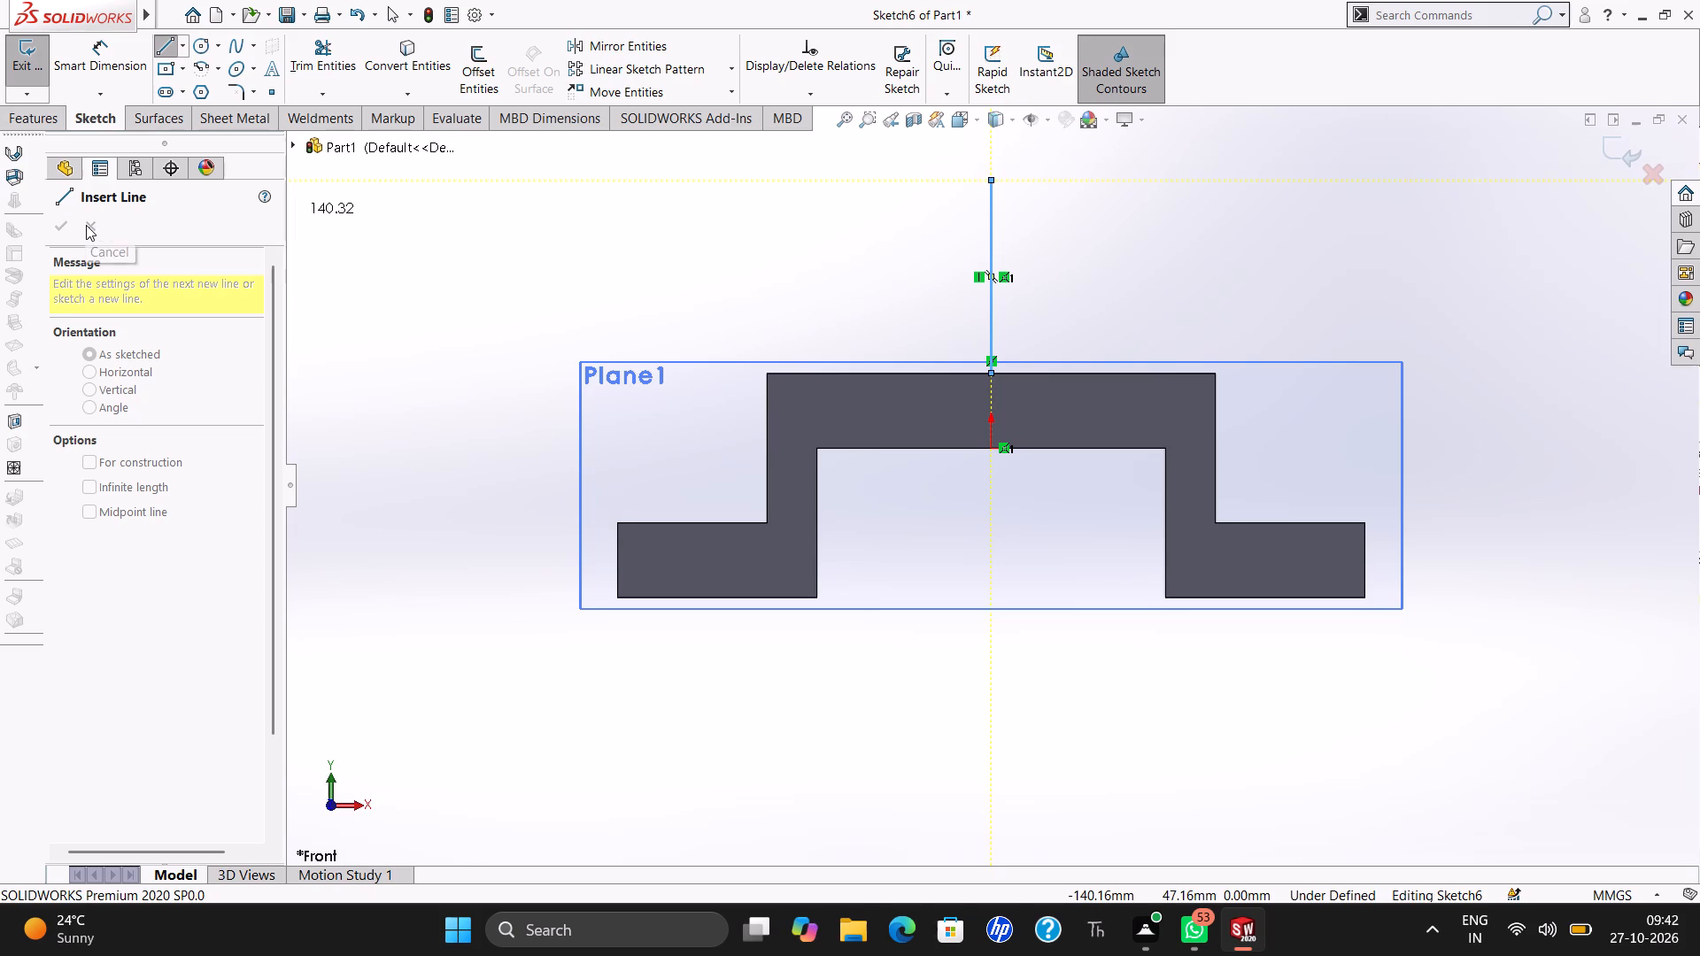
left_click(86, 225)
key("Escape")
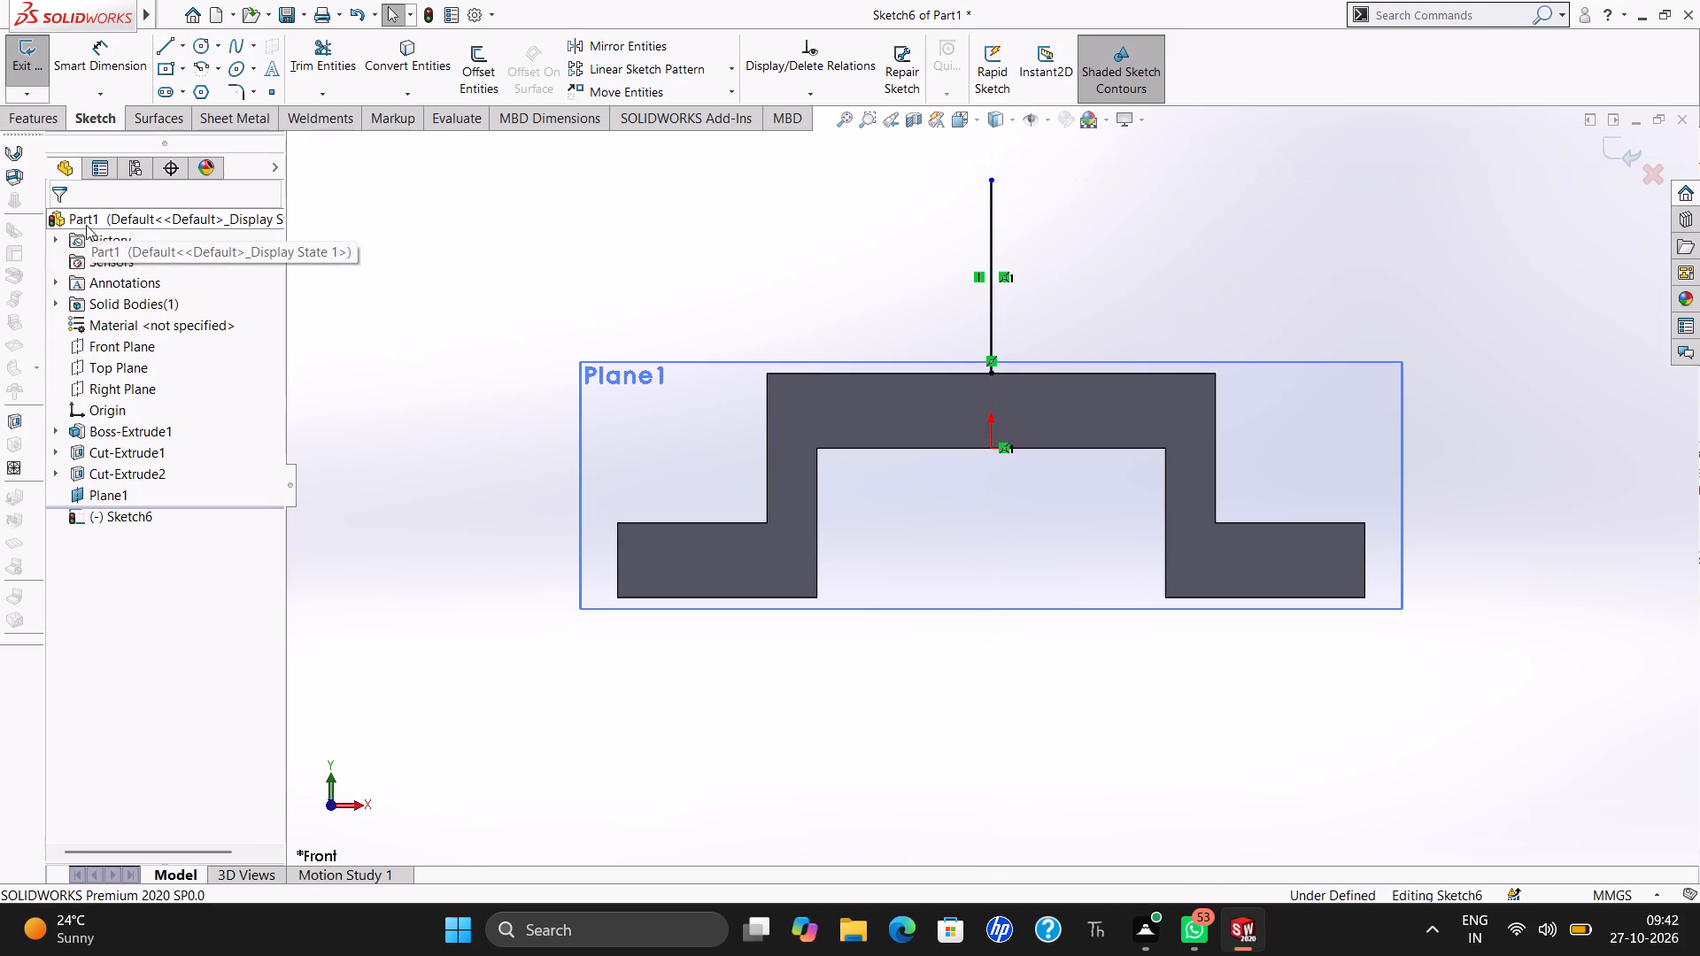
key("Escape")
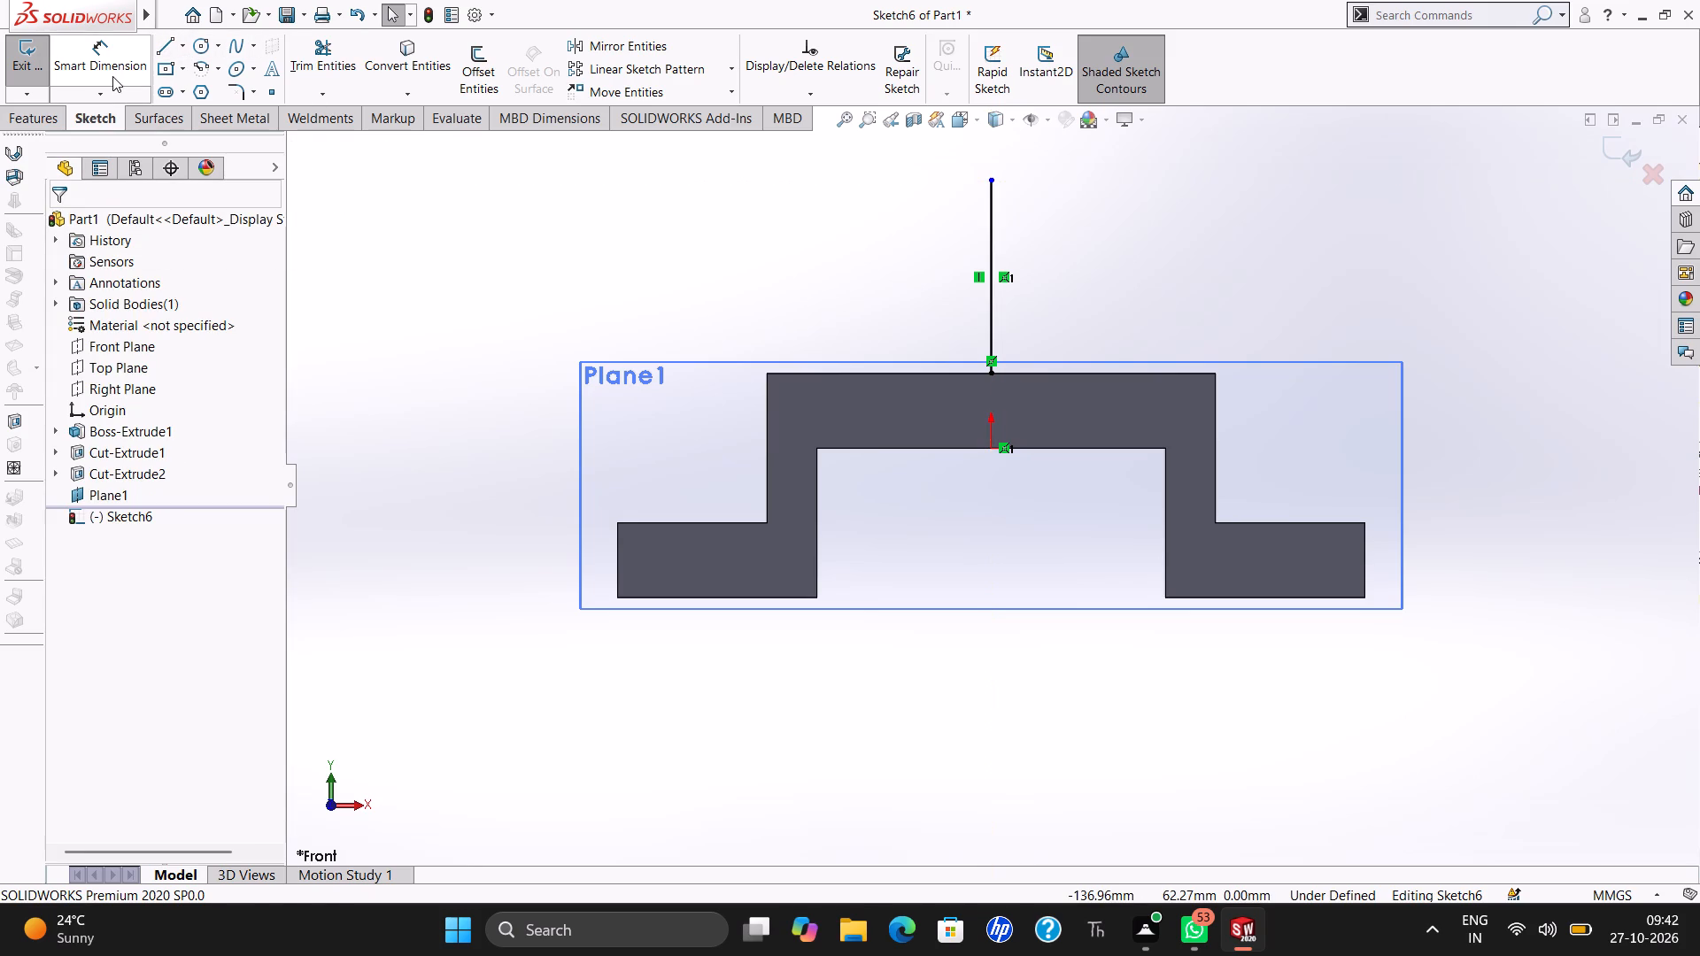
Dimension the vertical line and set its length to 35 mm.
left_click(112, 76)
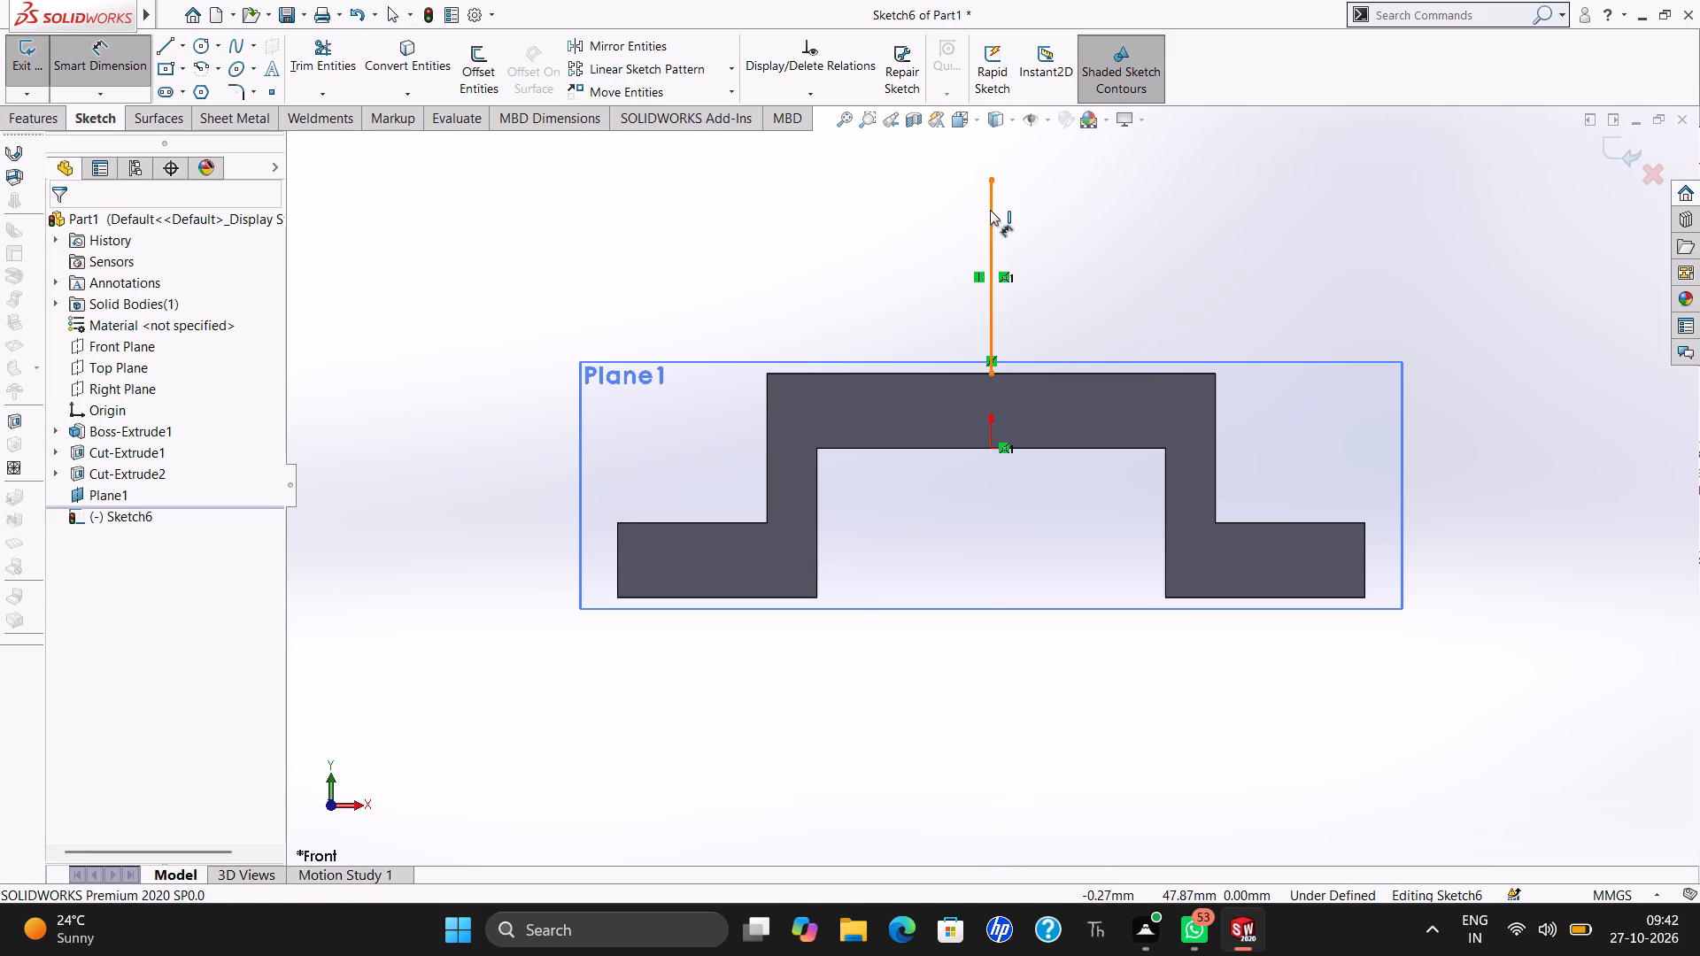
left_click_drag(990, 210, 1047, 235)
left_click(1047, 235)
type("35")
key("Return")
key("Escape")
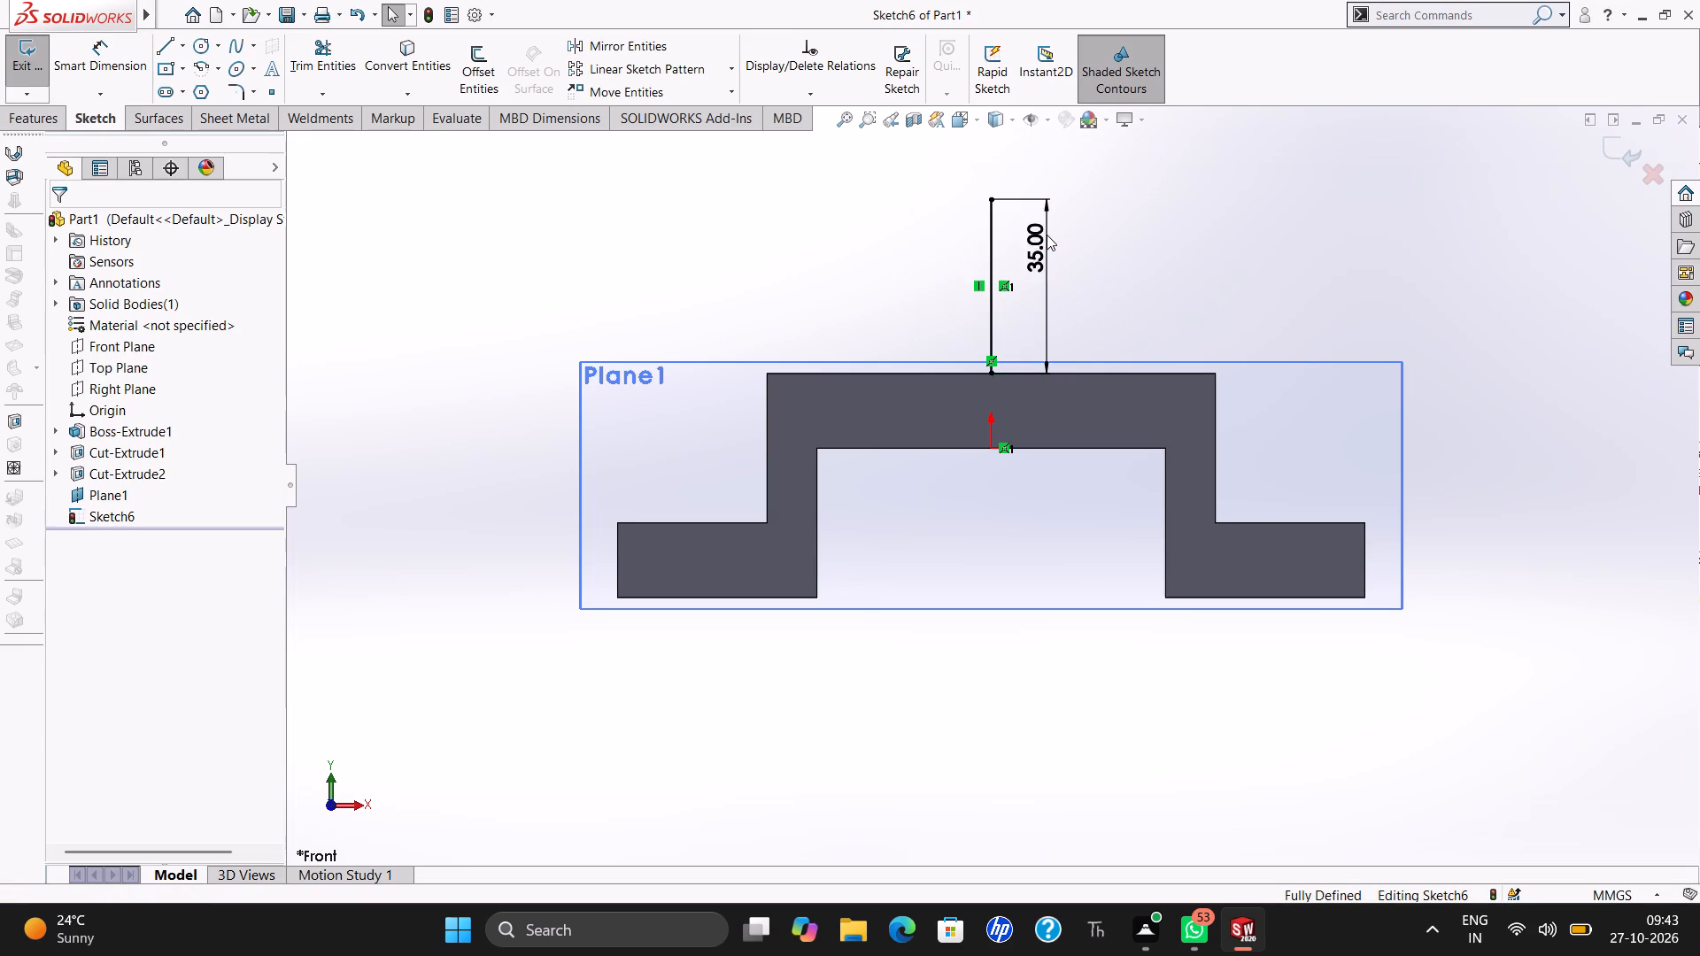
Delete the vertical line's 35 mm length dimension from the sketch.
left_click(1047, 235)
key("Delete")
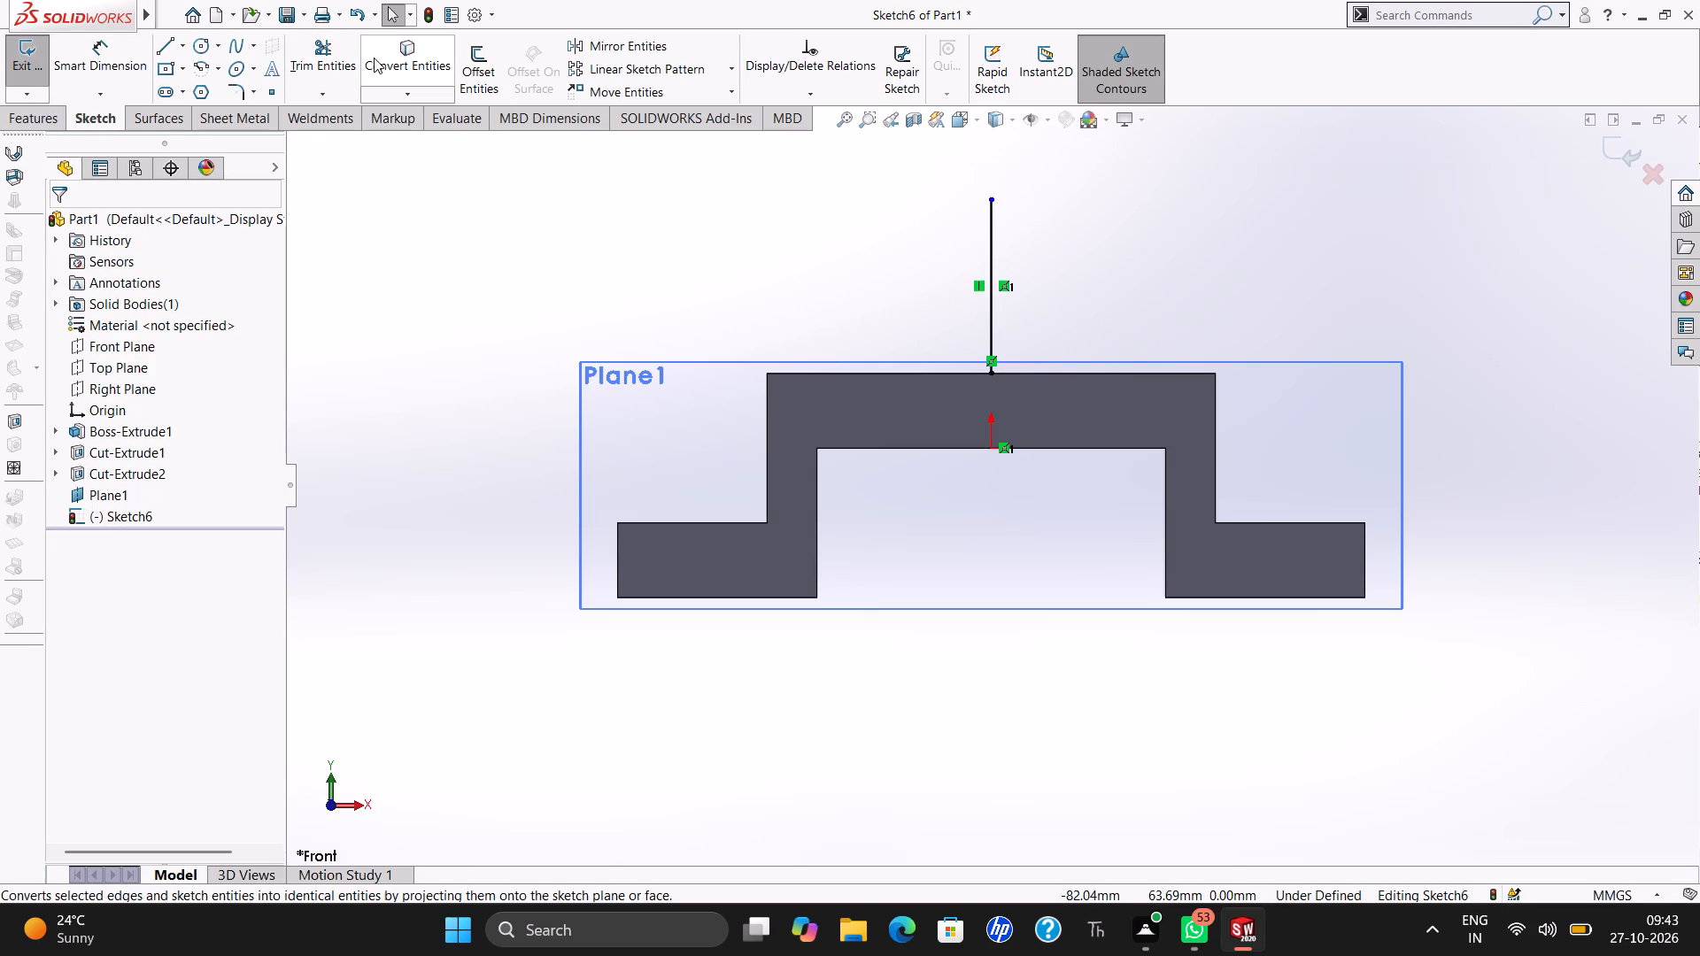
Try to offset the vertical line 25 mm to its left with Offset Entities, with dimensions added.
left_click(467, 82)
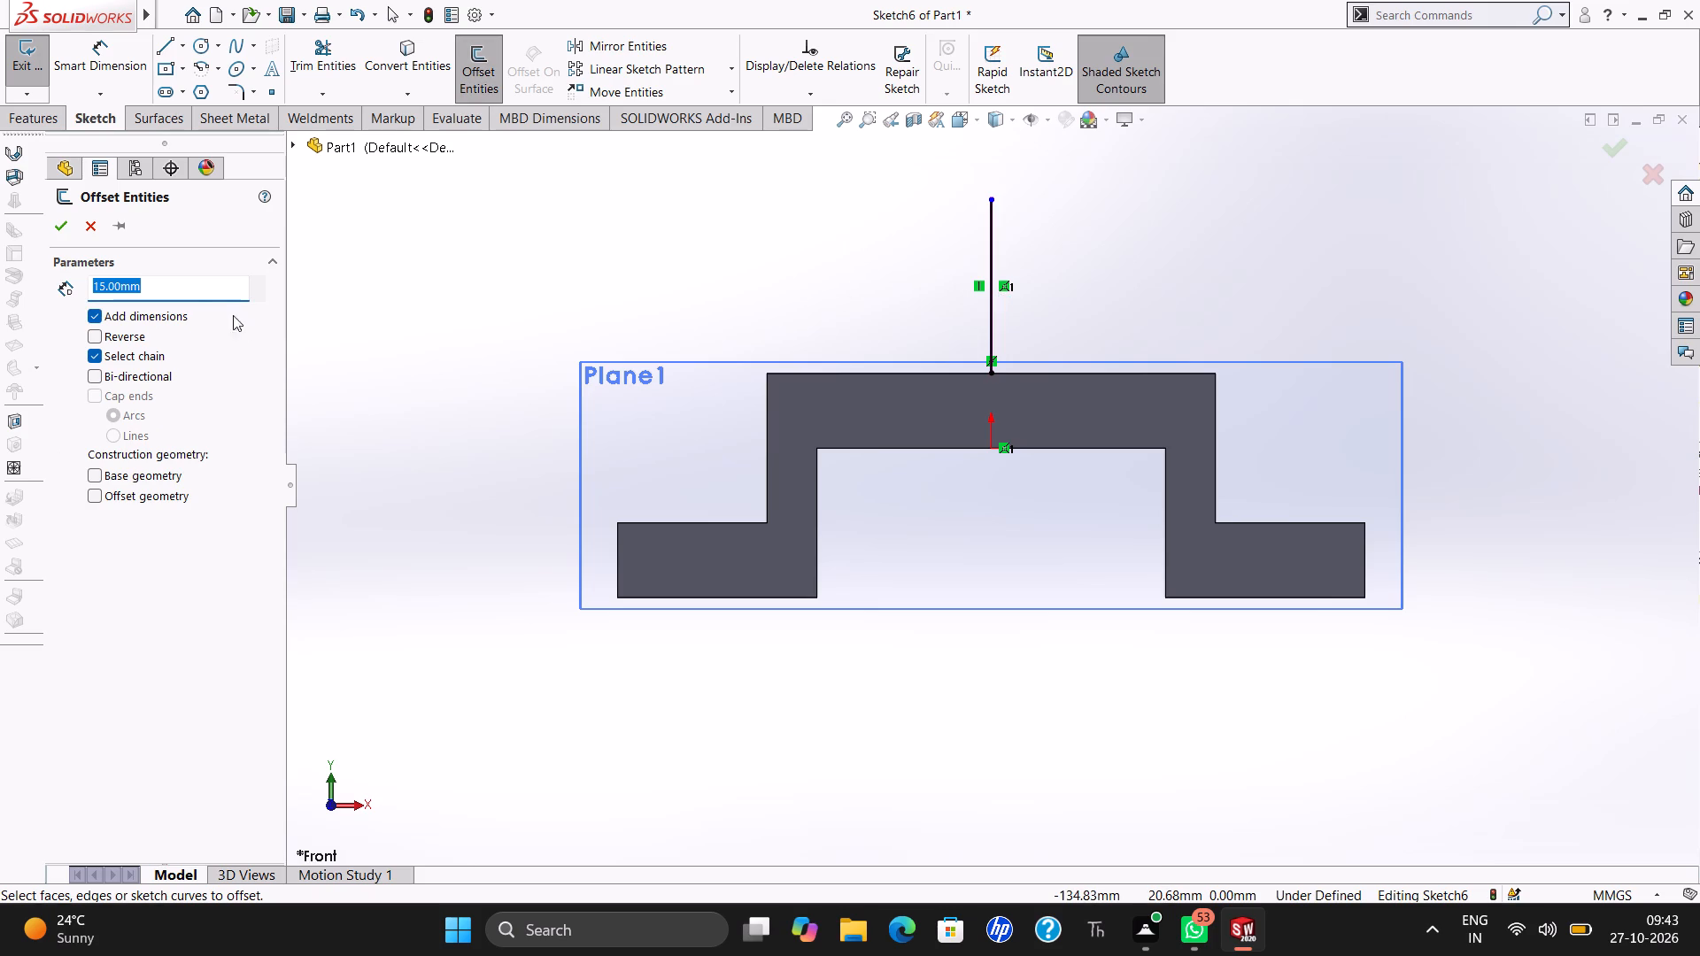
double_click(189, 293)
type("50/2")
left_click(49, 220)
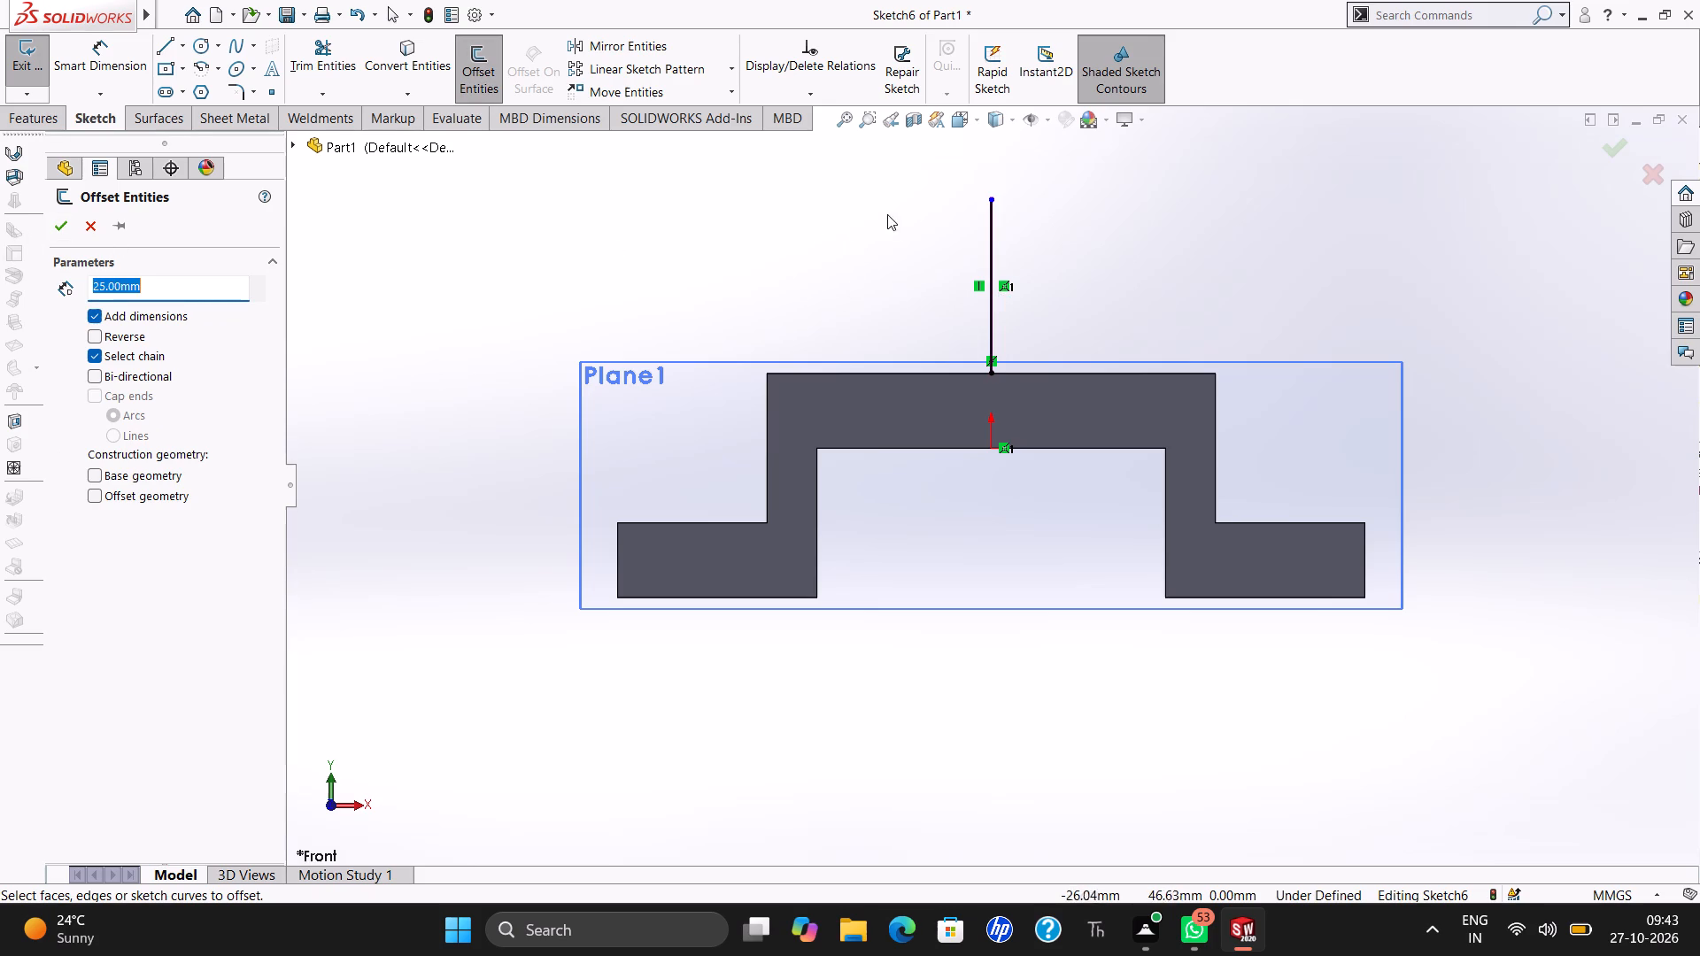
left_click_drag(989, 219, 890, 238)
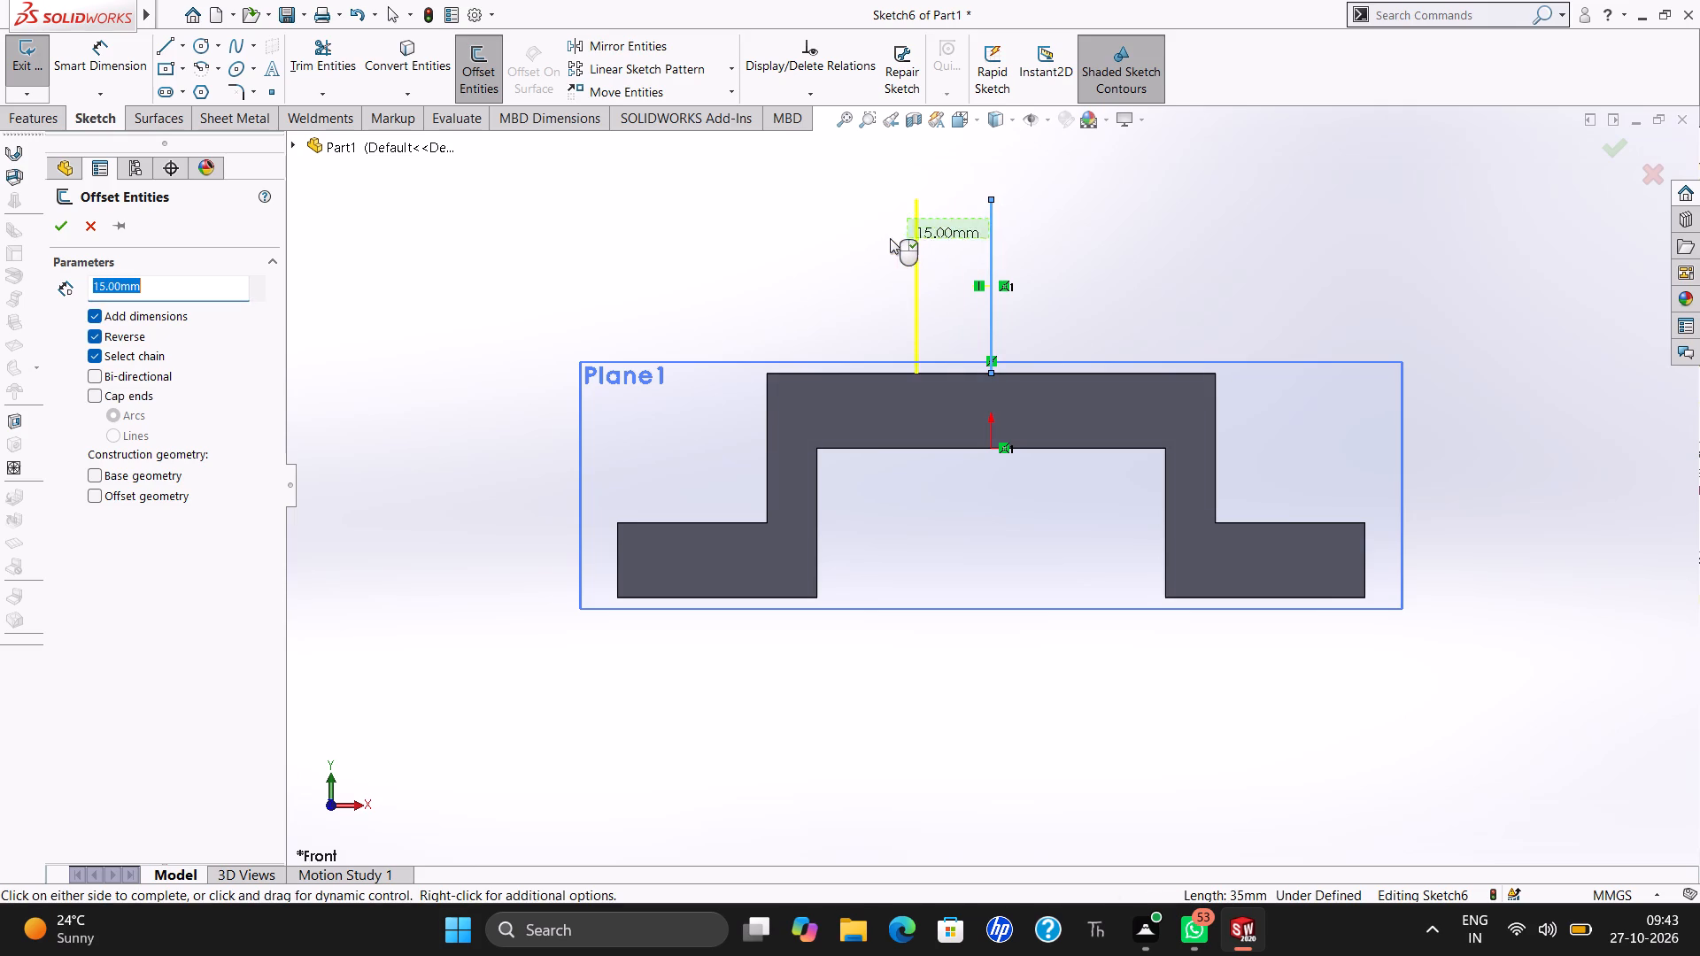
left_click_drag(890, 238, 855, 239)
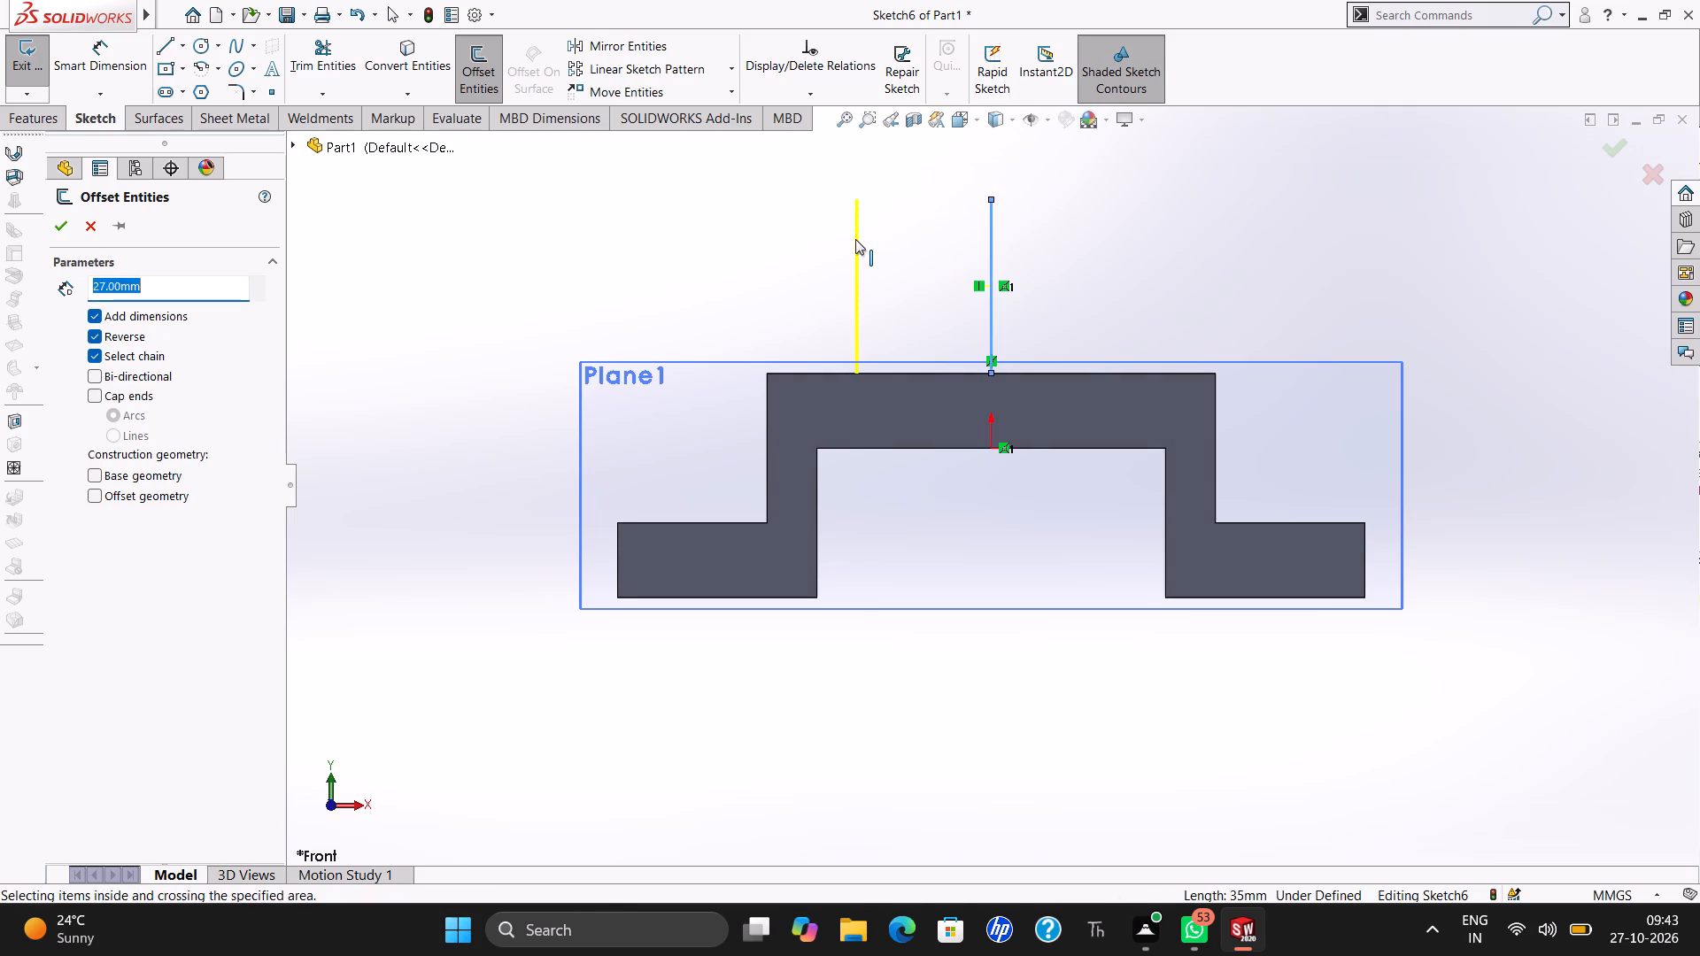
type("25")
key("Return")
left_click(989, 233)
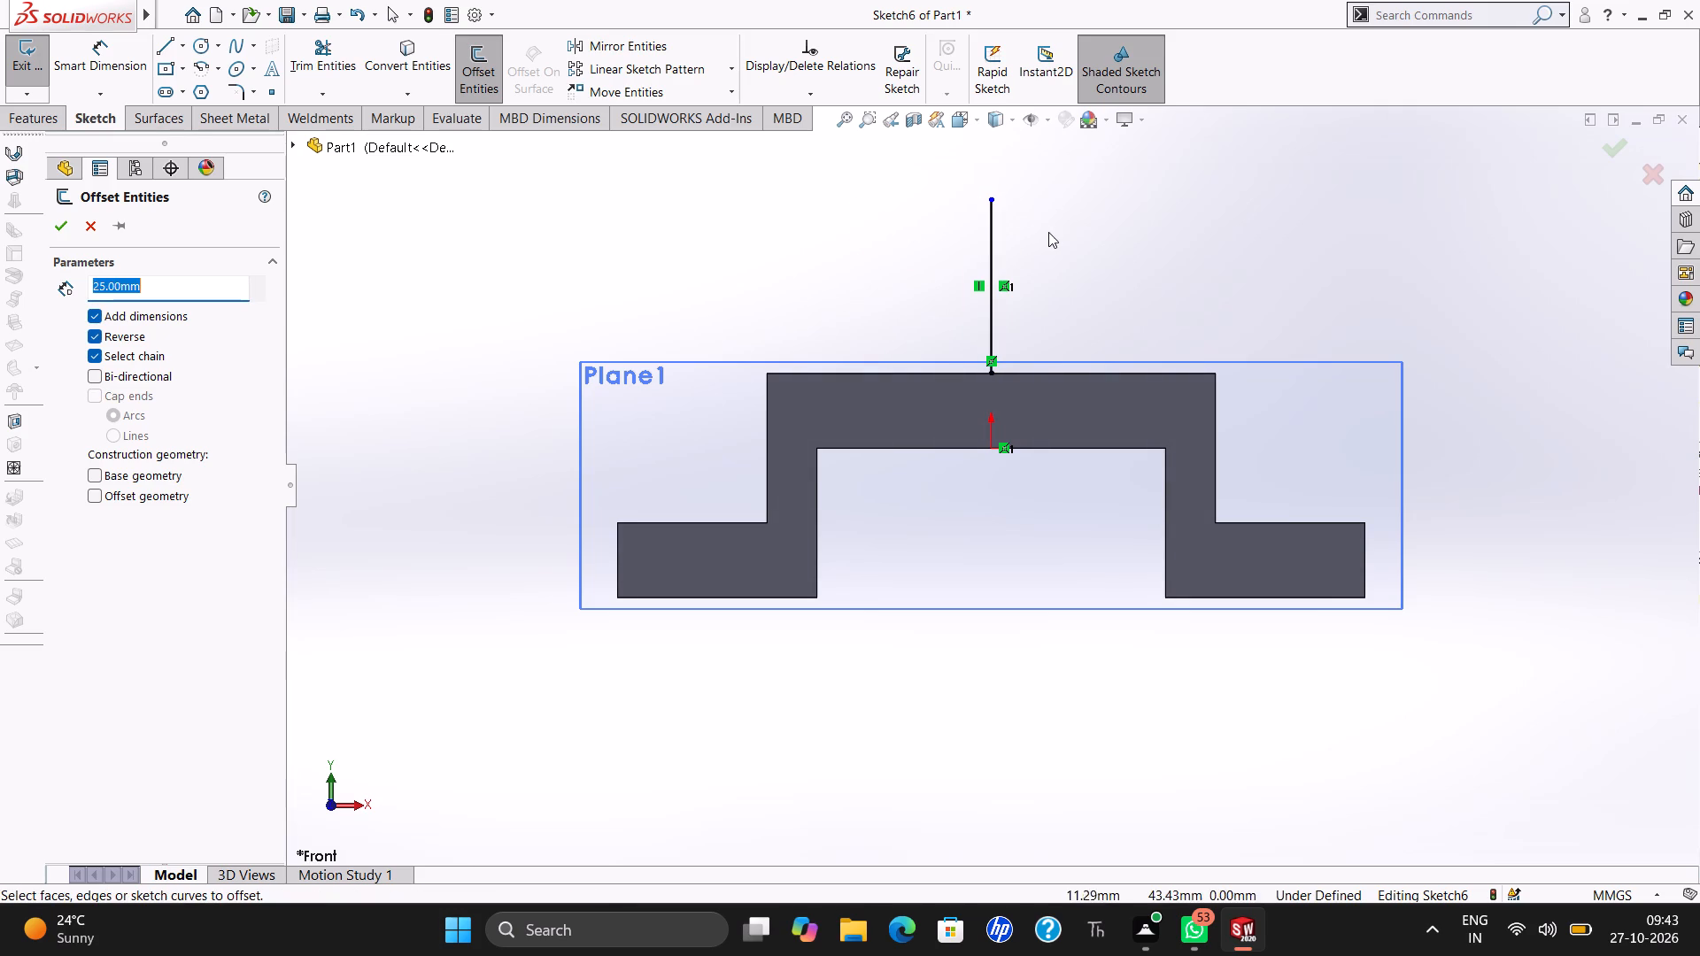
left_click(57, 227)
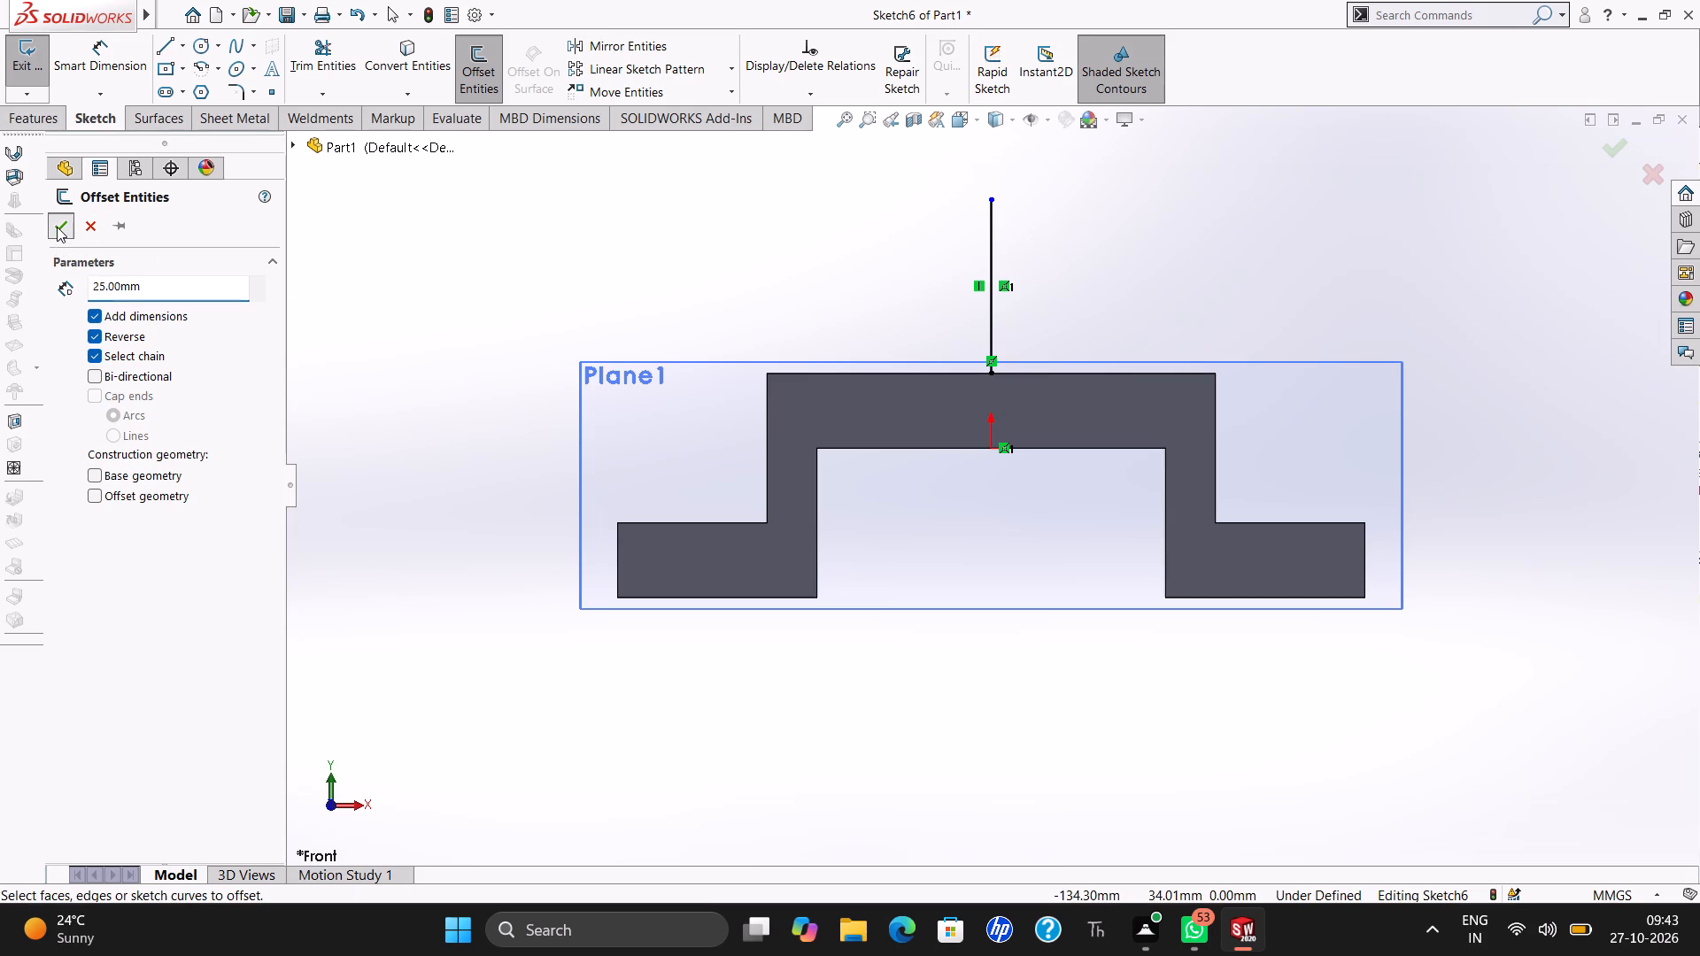
Offset the central vertical line 25 mm to its right, and again in the reversed direction 25 mm to its left, with dimensions added.
left_click(477, 74)
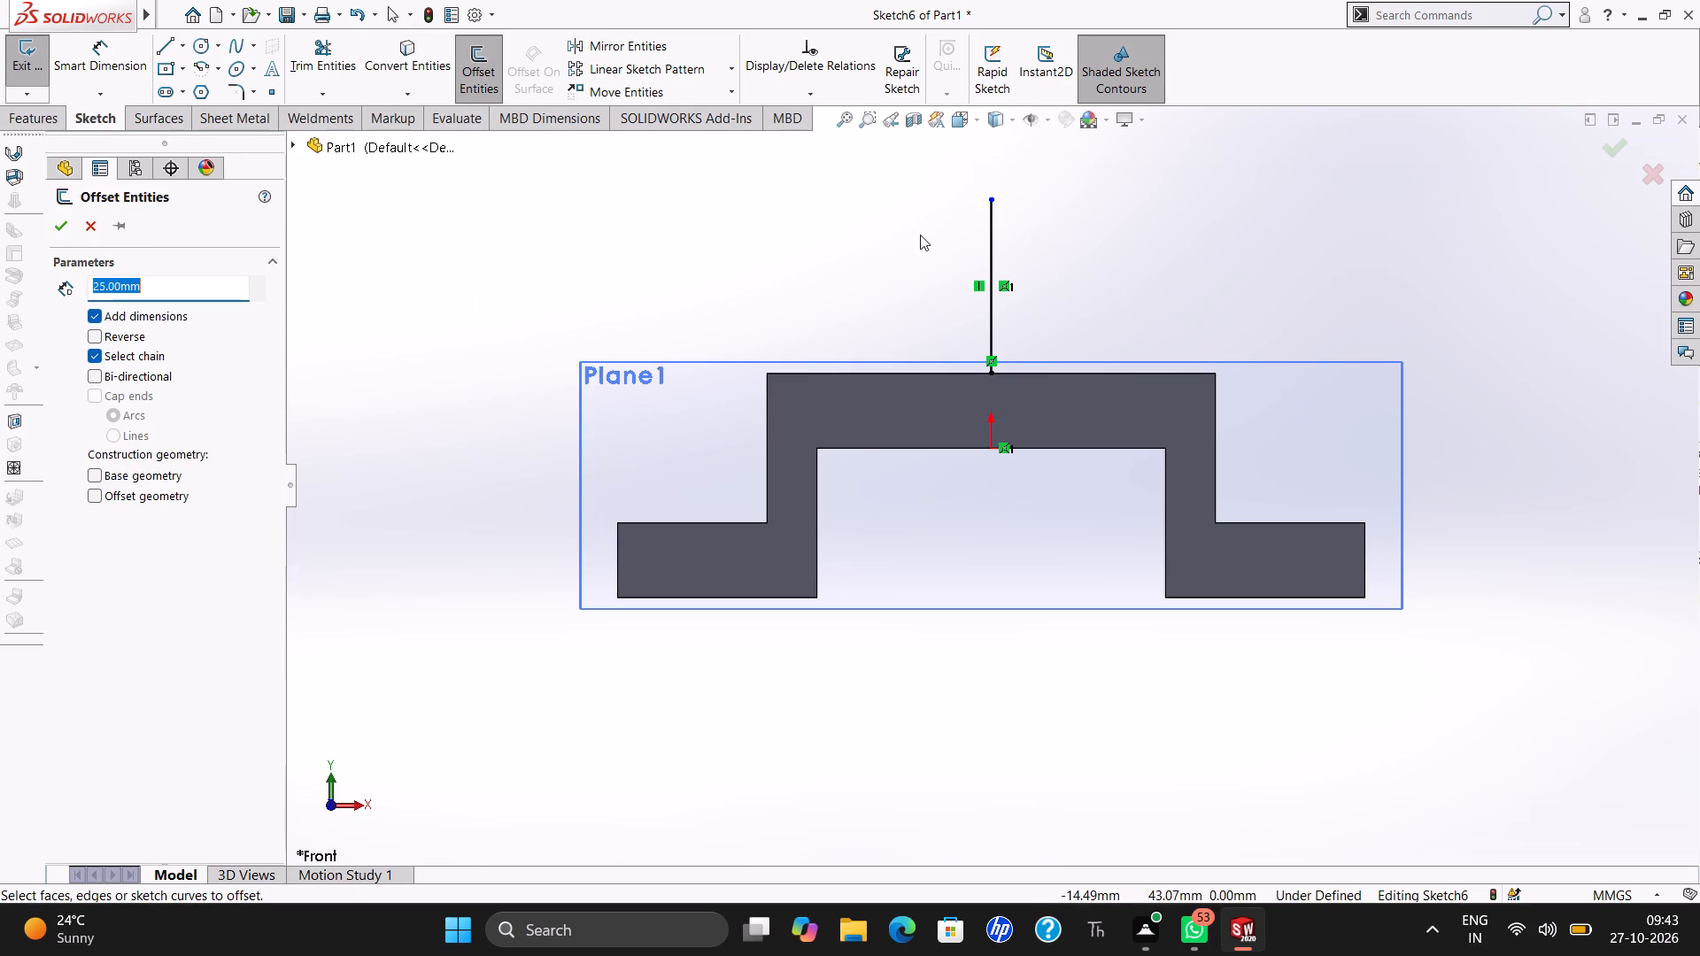
left_click(993, 238)
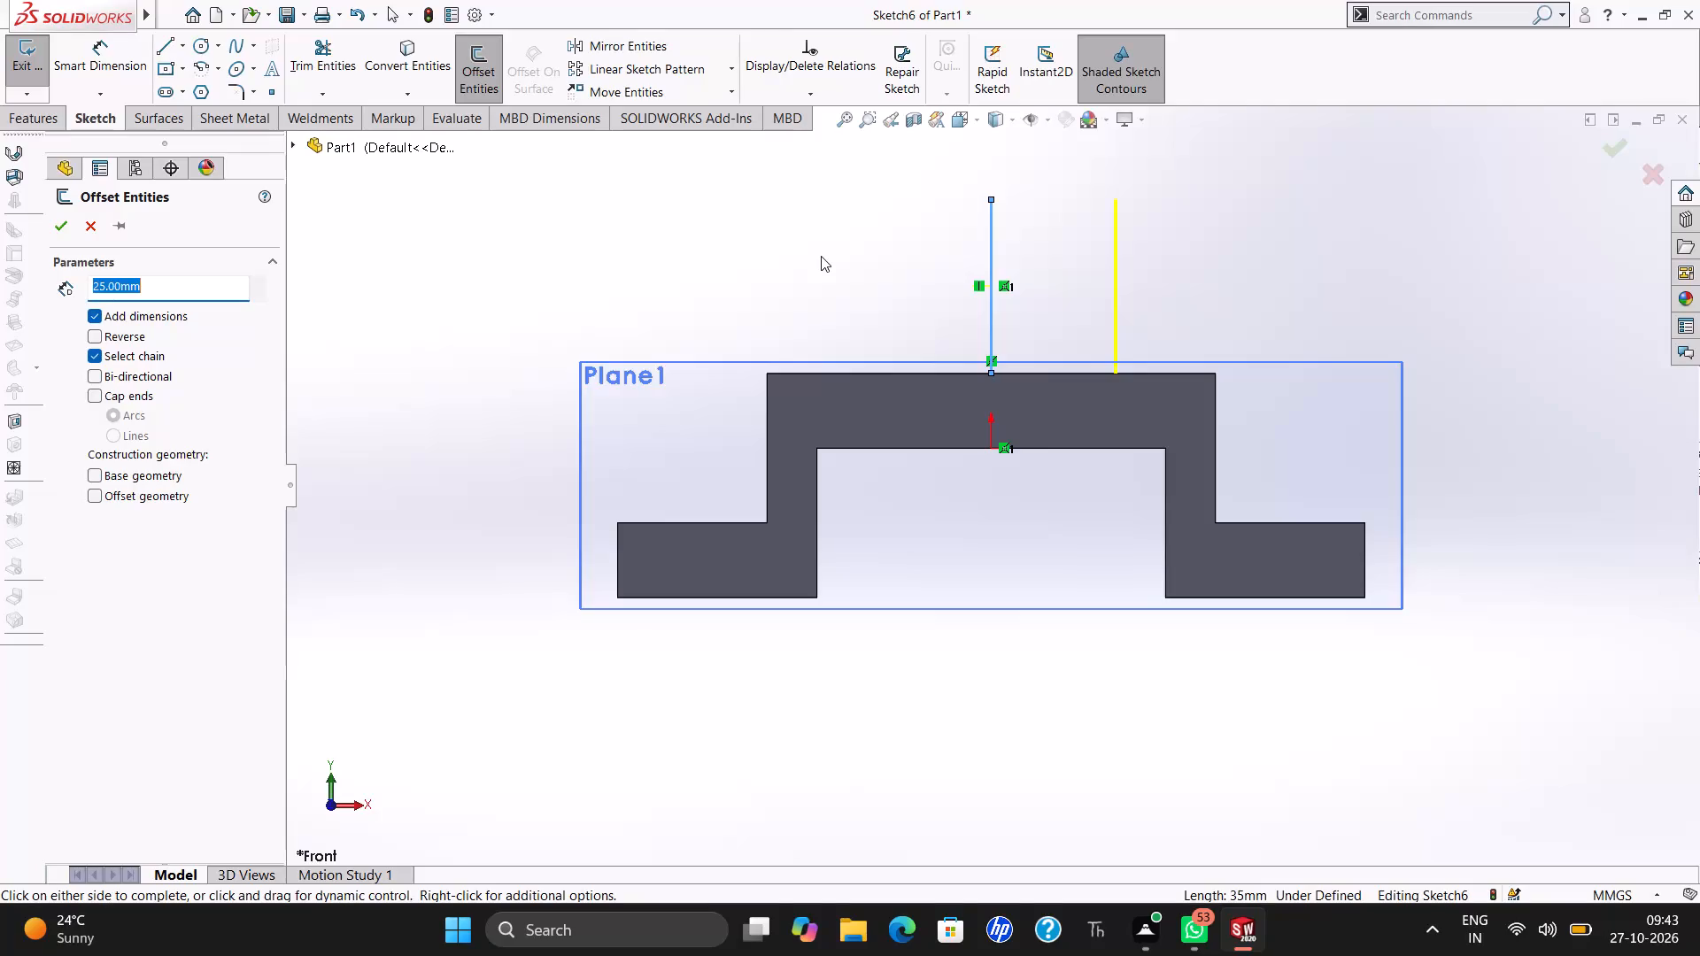
left_click(51, 224)
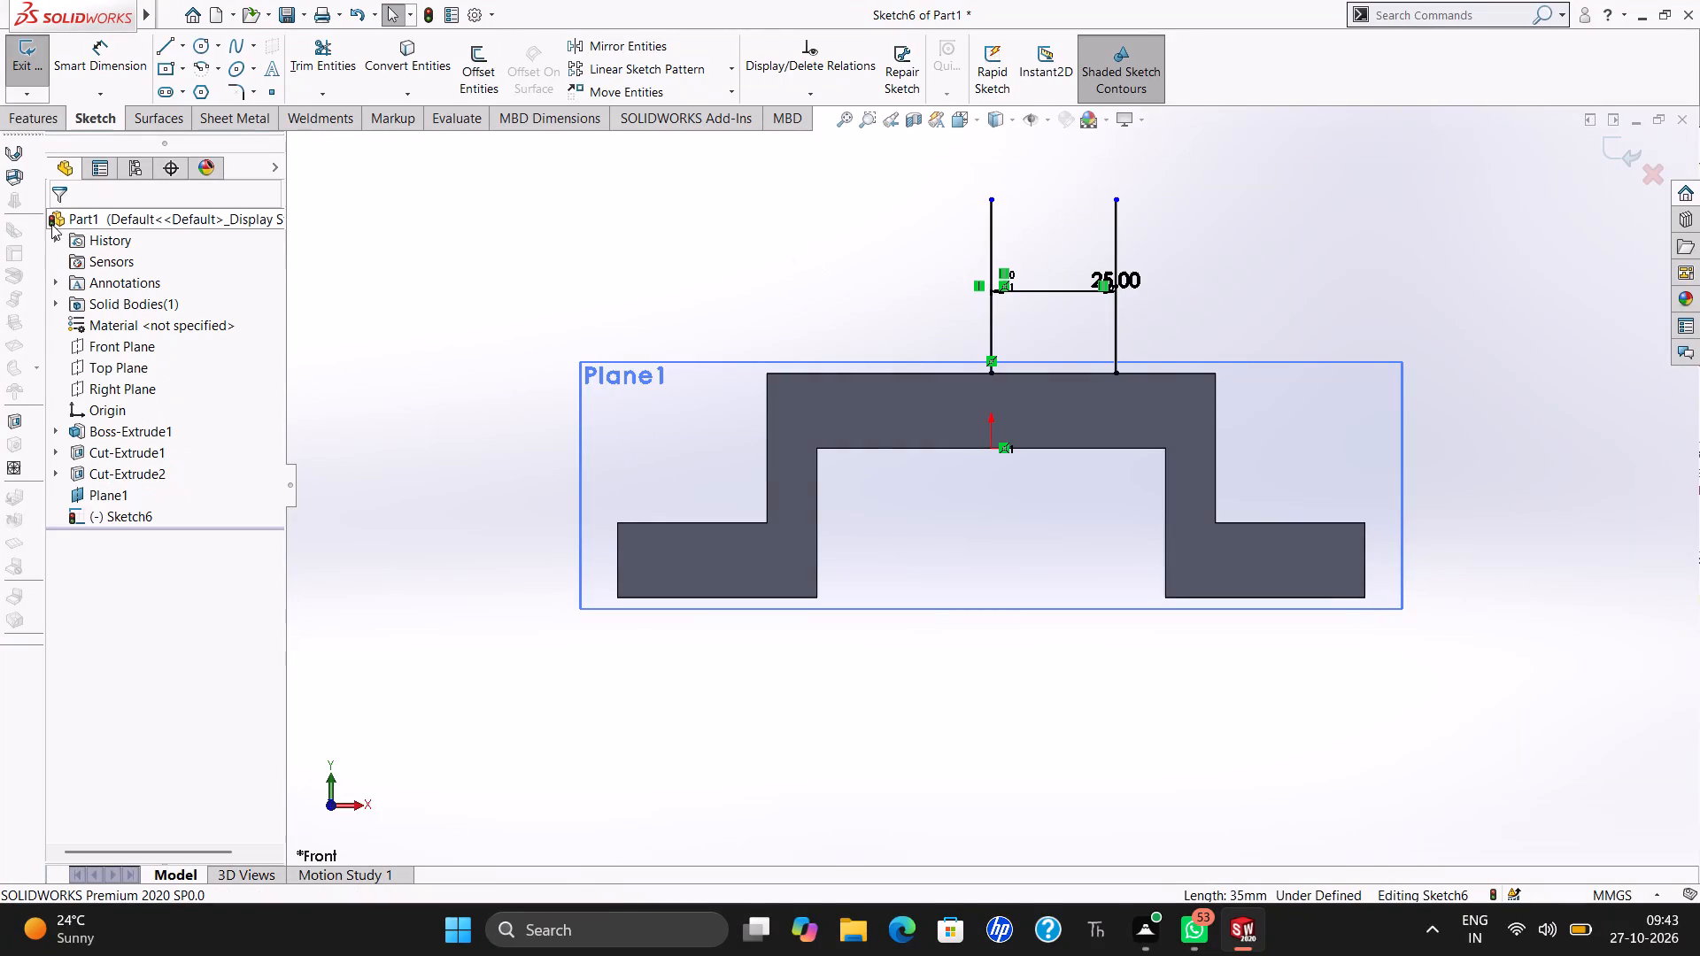
left_click(467, 74)
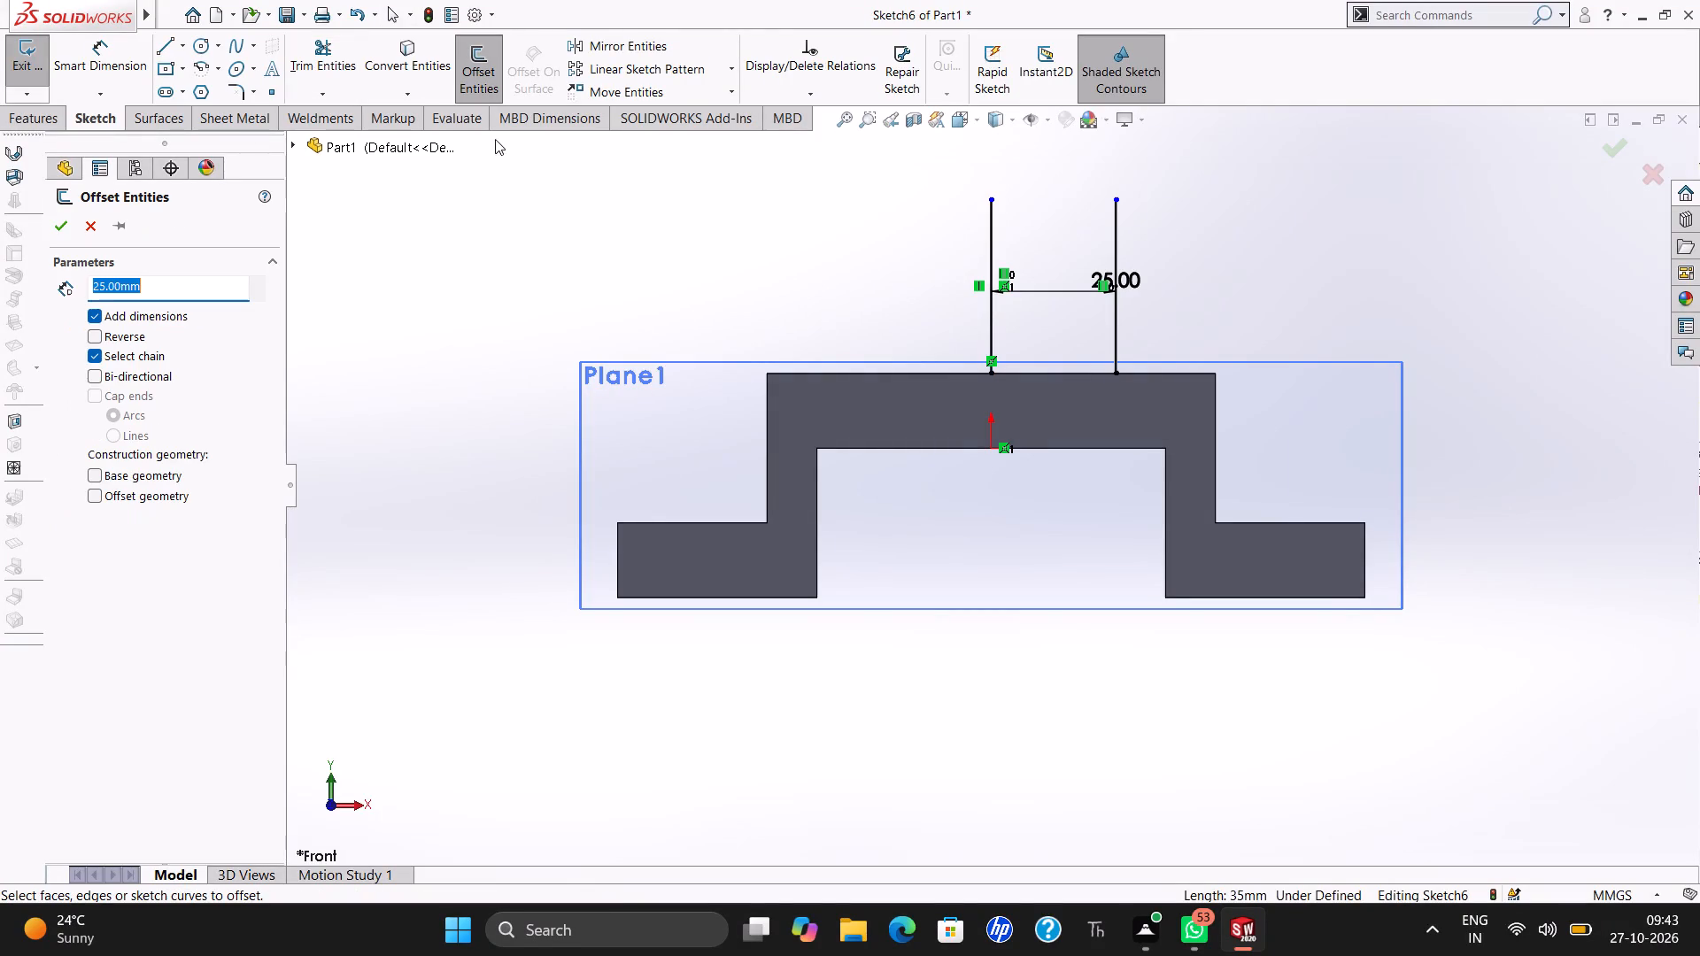
left_click(994, 251)
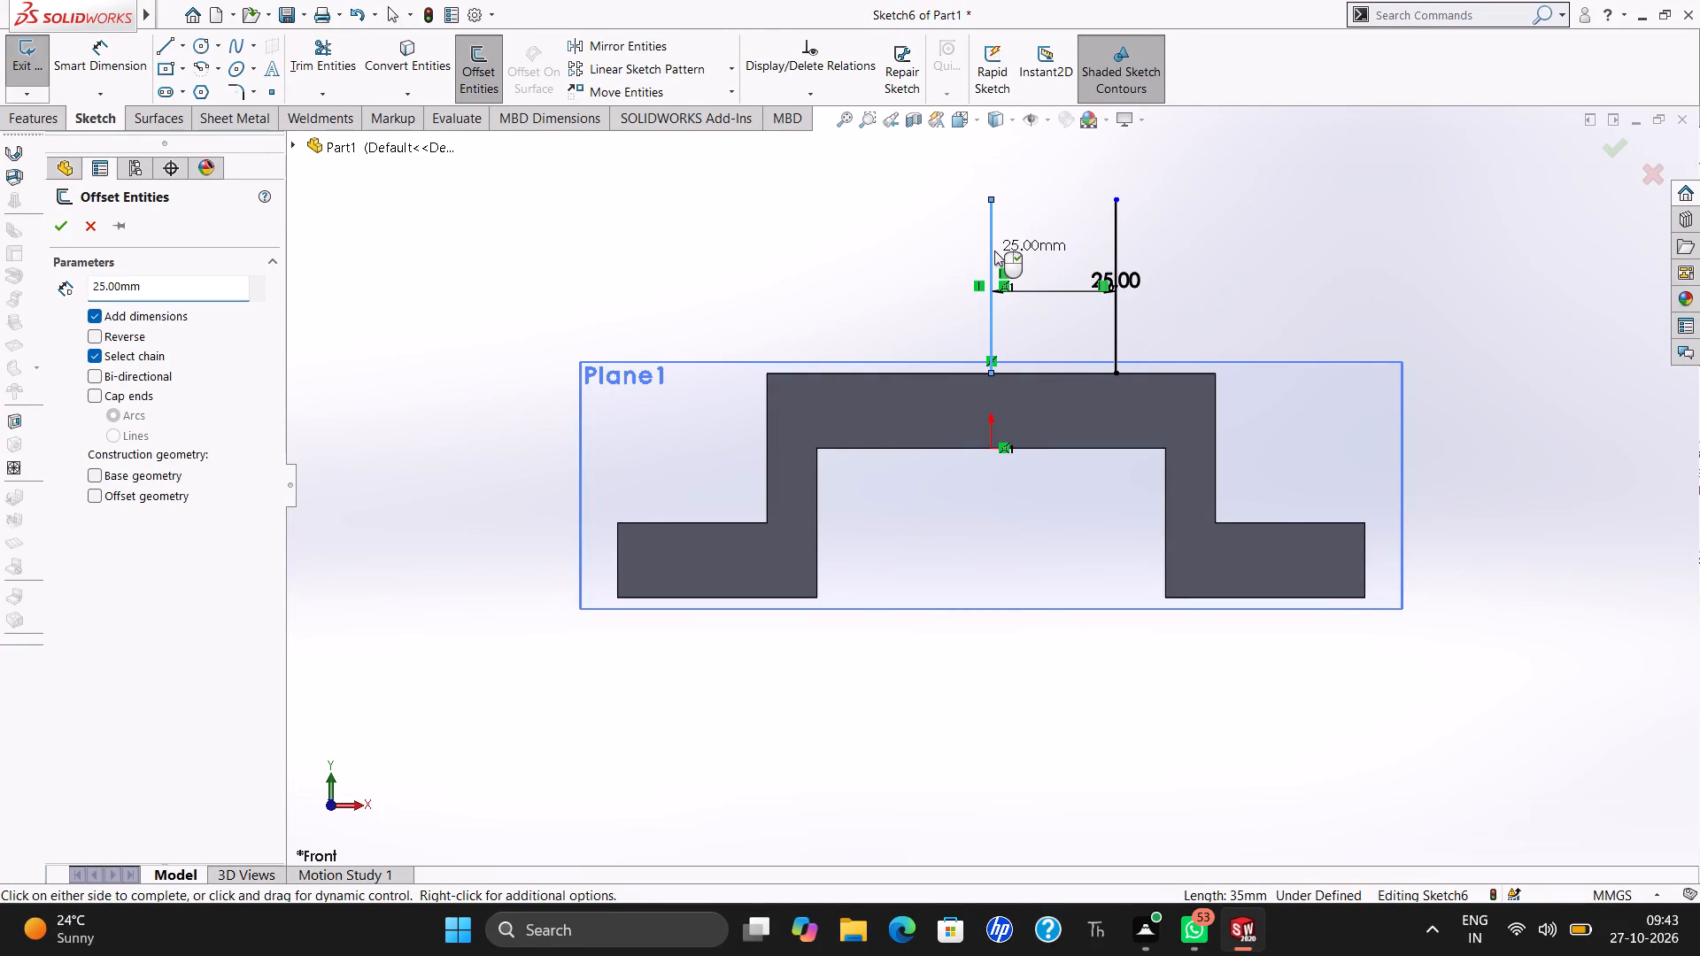
left_click(104, 340)
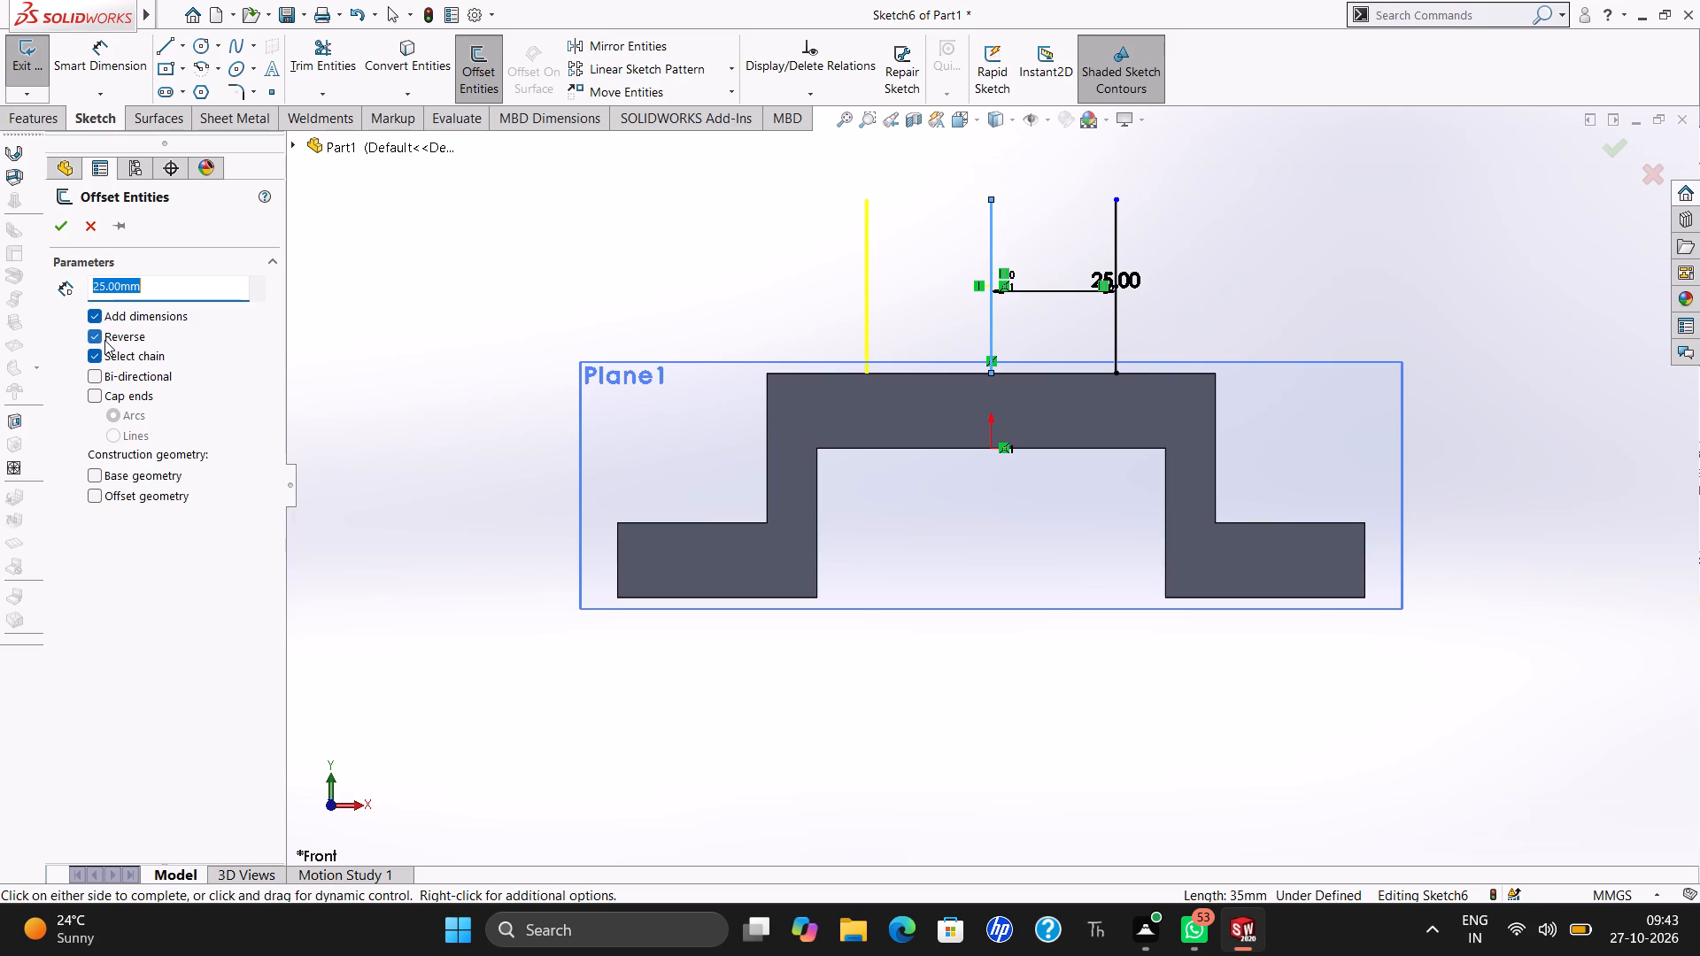
left_click(52, 223)
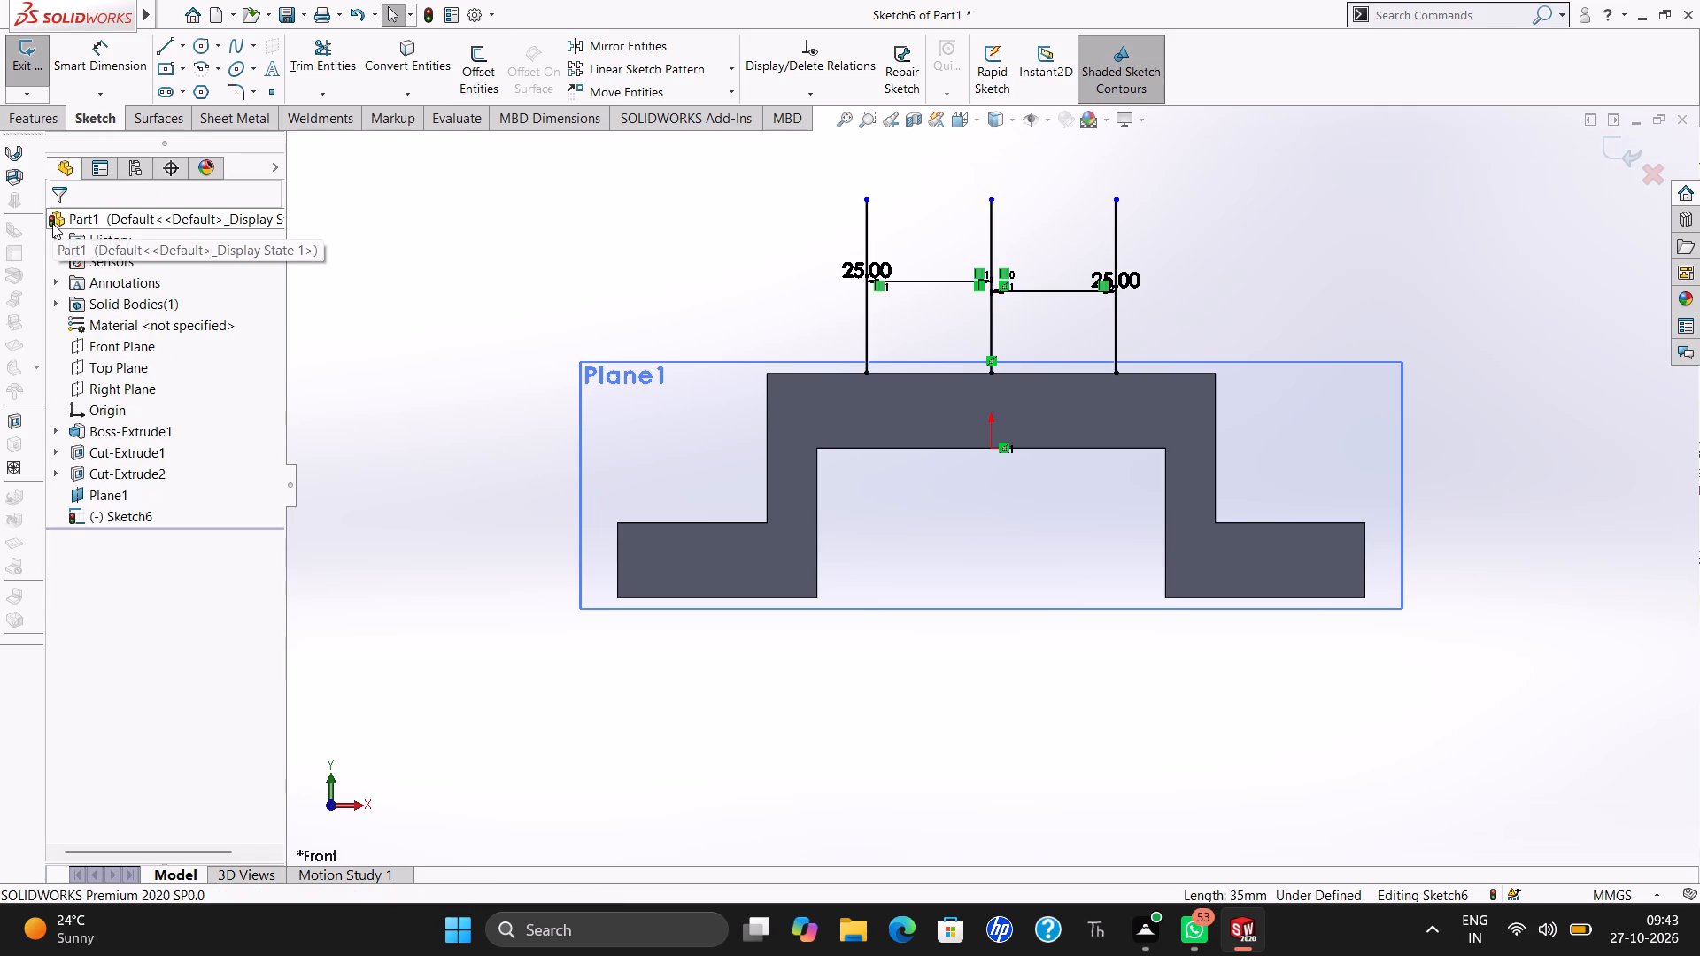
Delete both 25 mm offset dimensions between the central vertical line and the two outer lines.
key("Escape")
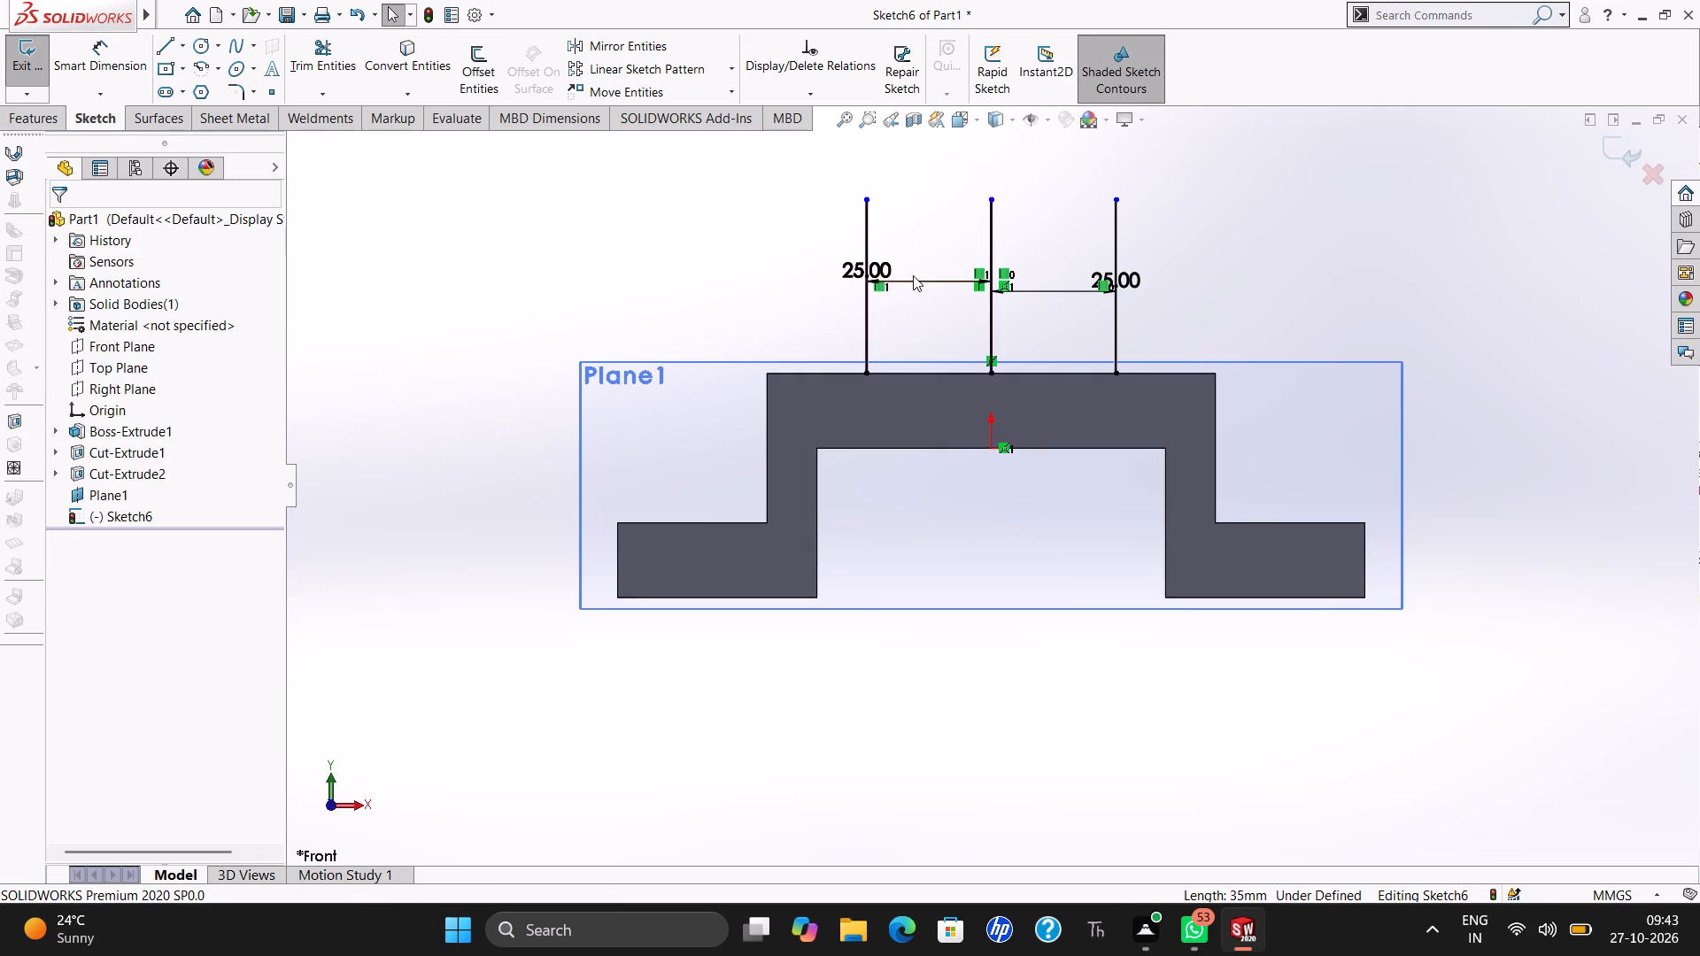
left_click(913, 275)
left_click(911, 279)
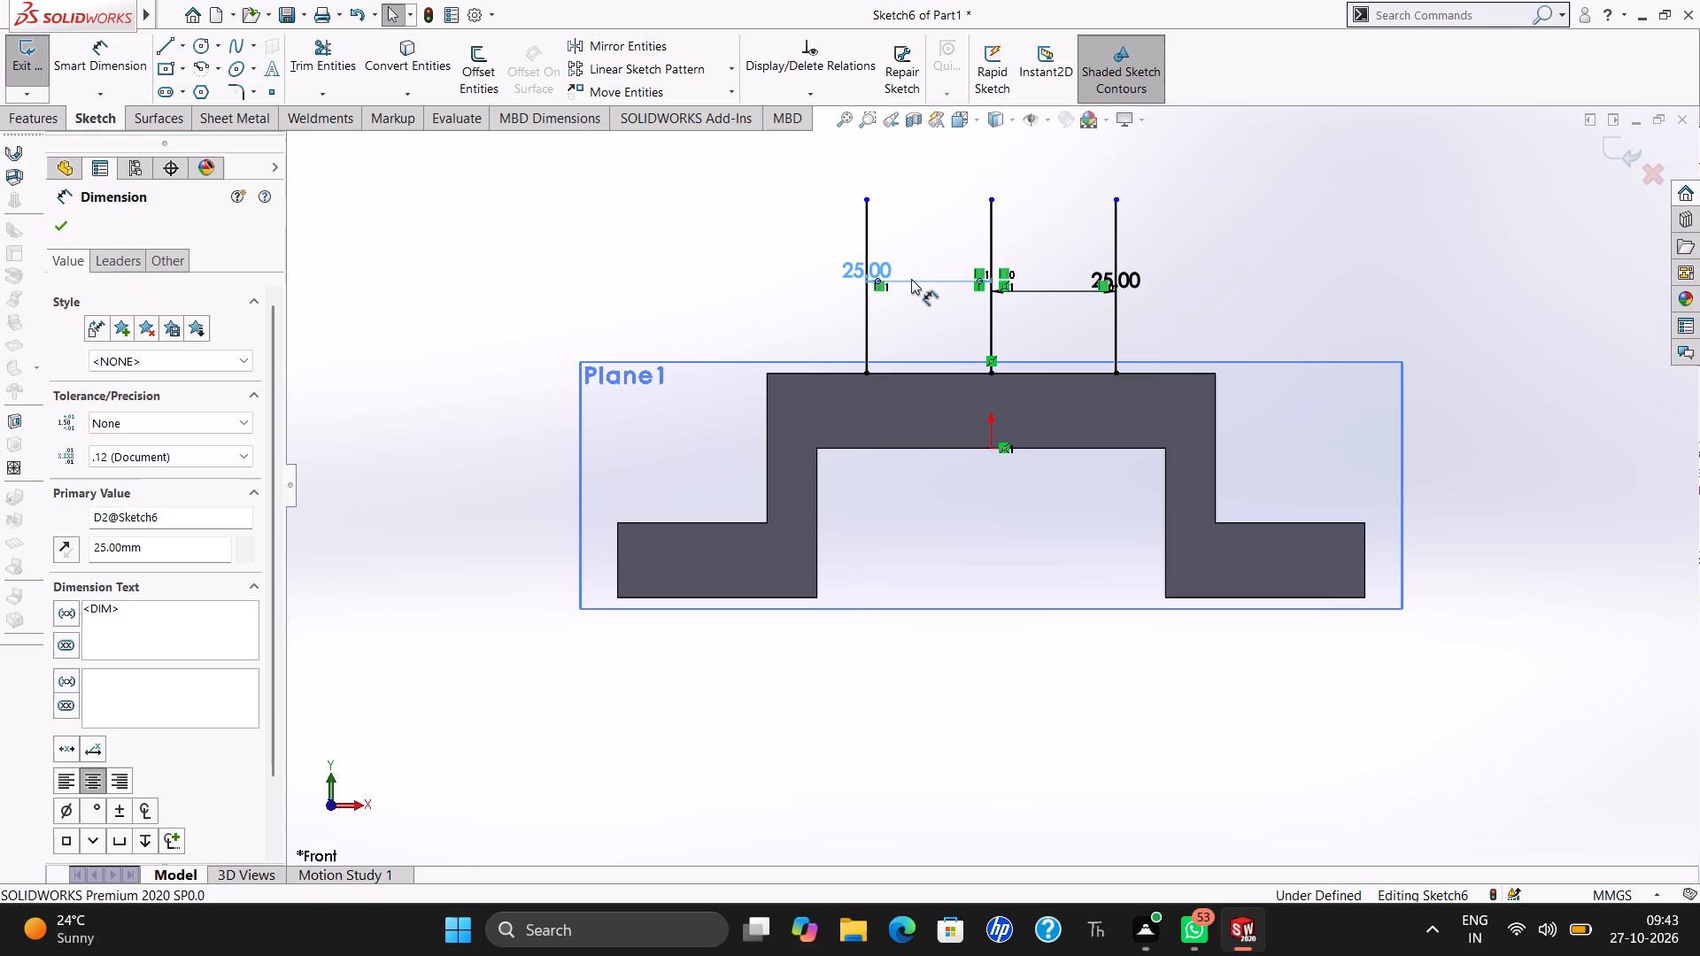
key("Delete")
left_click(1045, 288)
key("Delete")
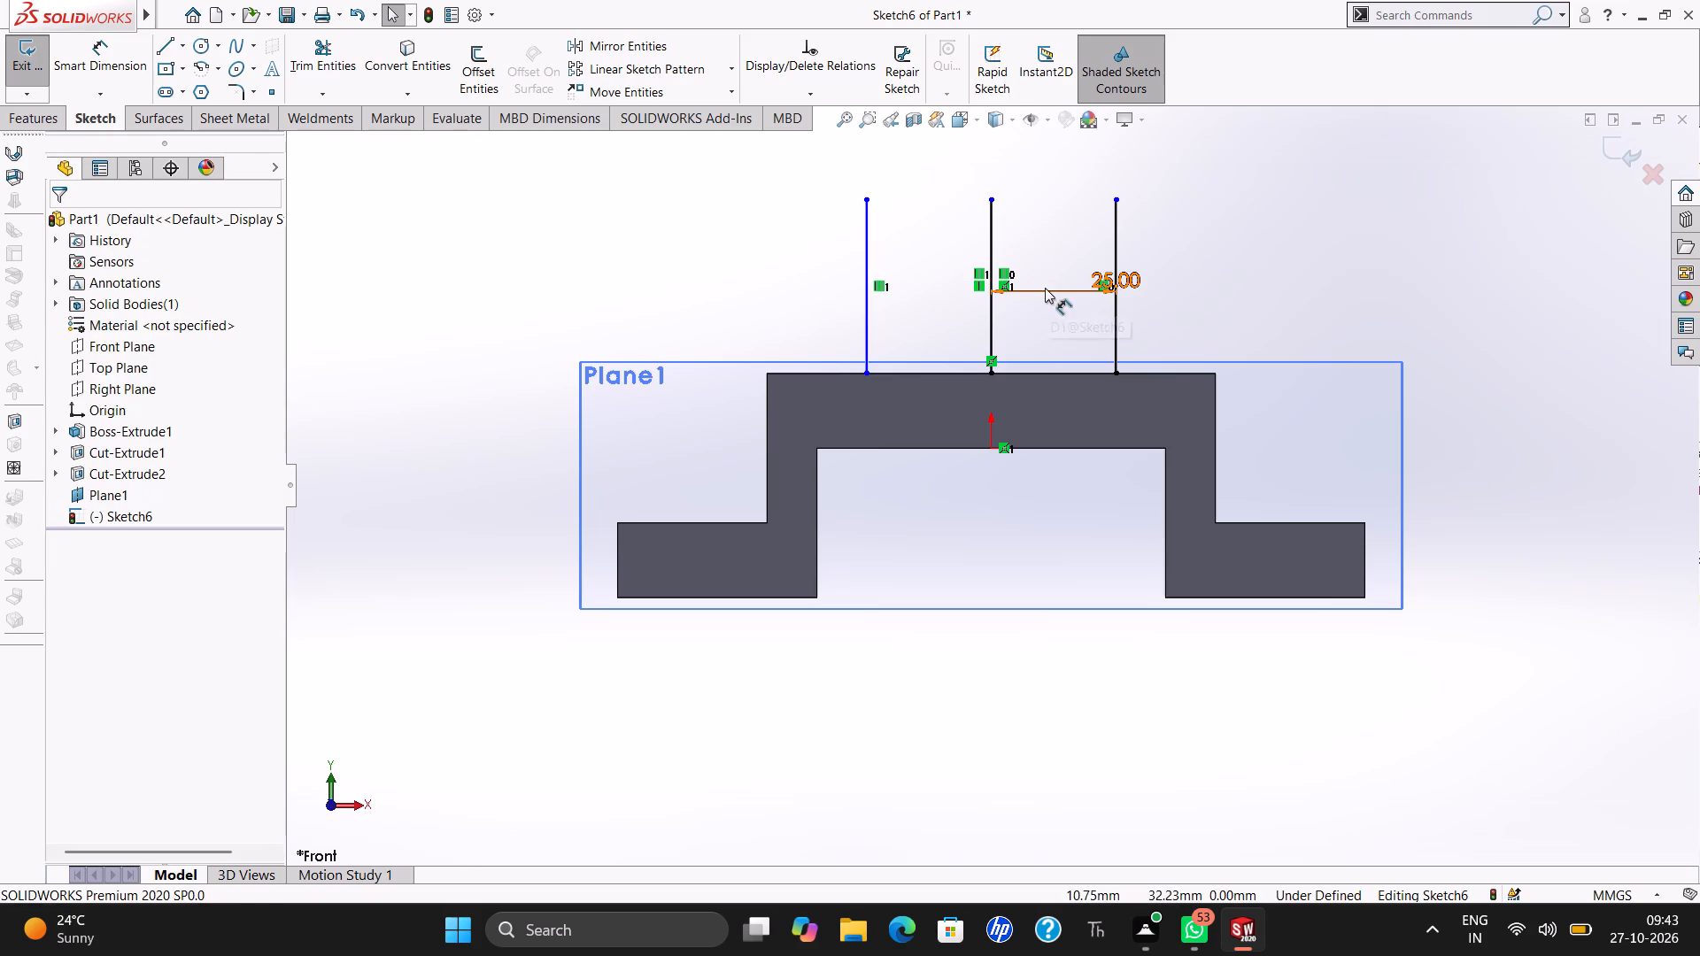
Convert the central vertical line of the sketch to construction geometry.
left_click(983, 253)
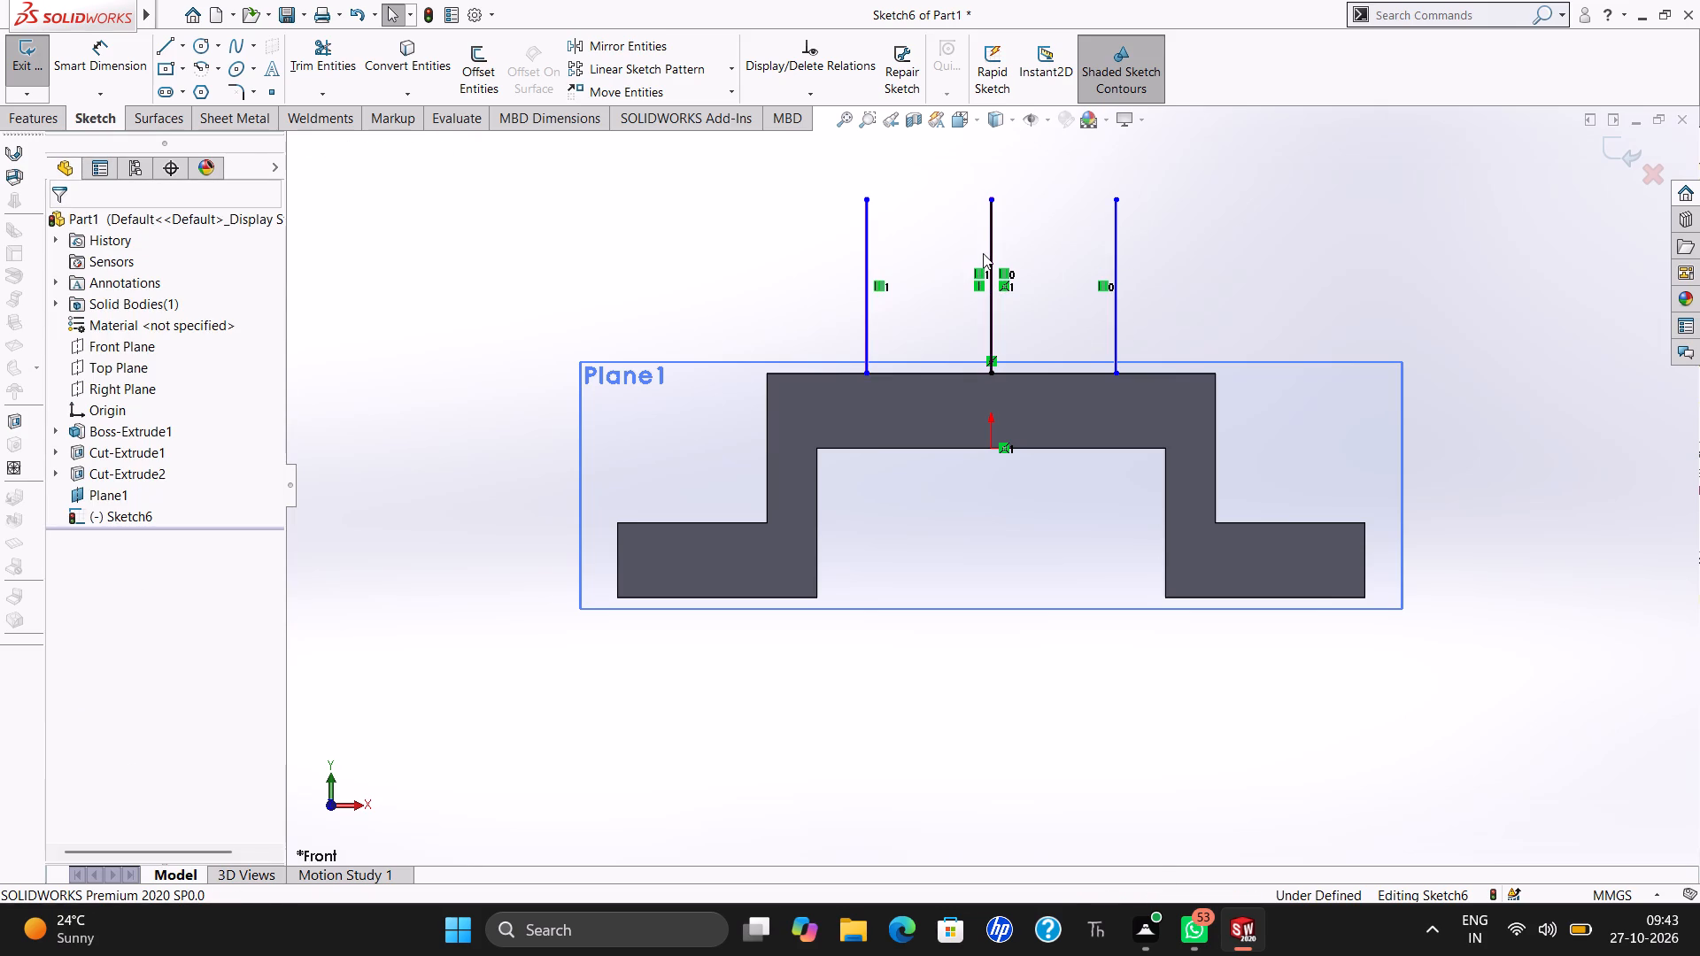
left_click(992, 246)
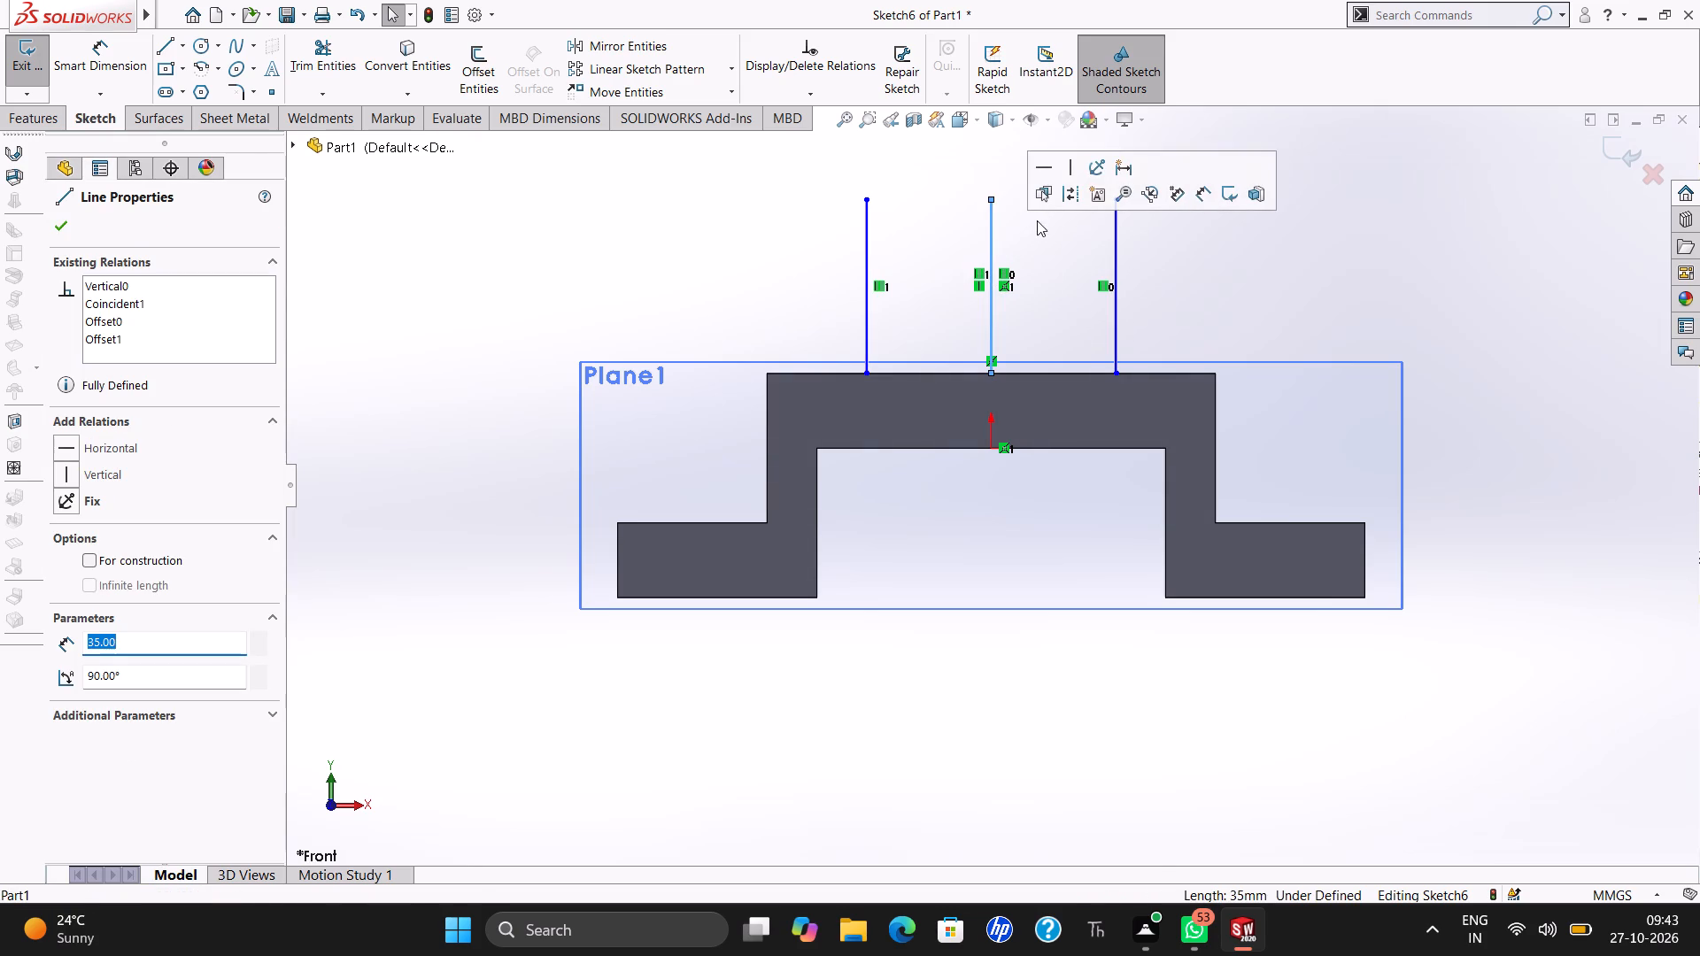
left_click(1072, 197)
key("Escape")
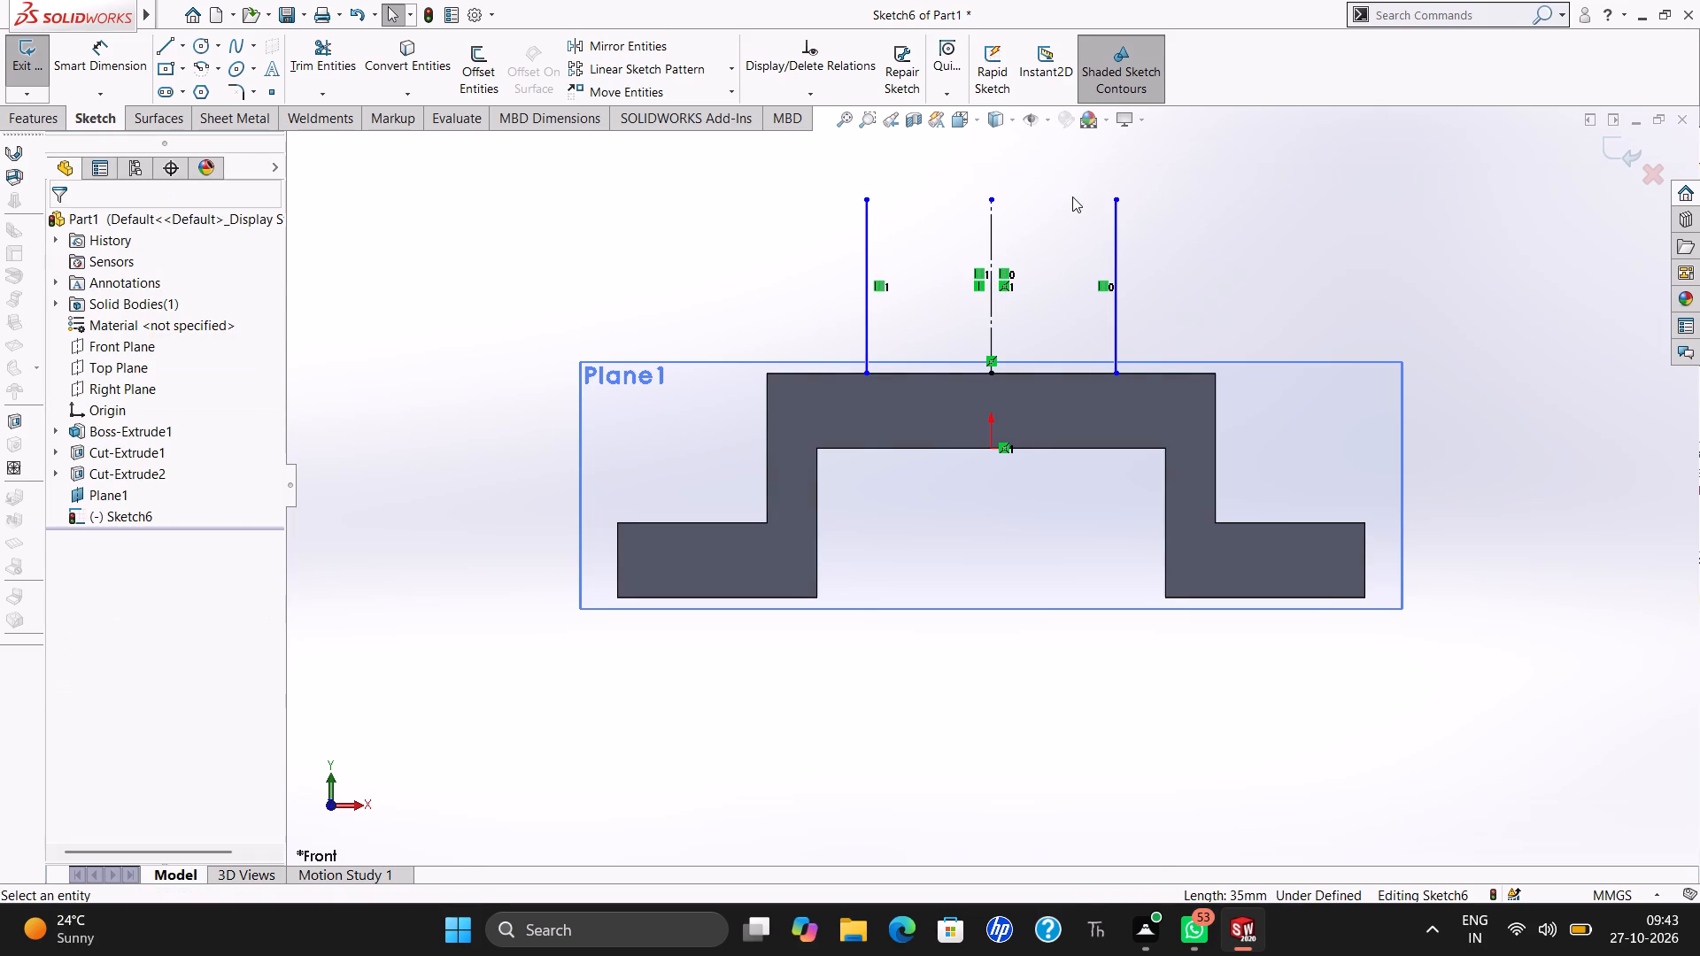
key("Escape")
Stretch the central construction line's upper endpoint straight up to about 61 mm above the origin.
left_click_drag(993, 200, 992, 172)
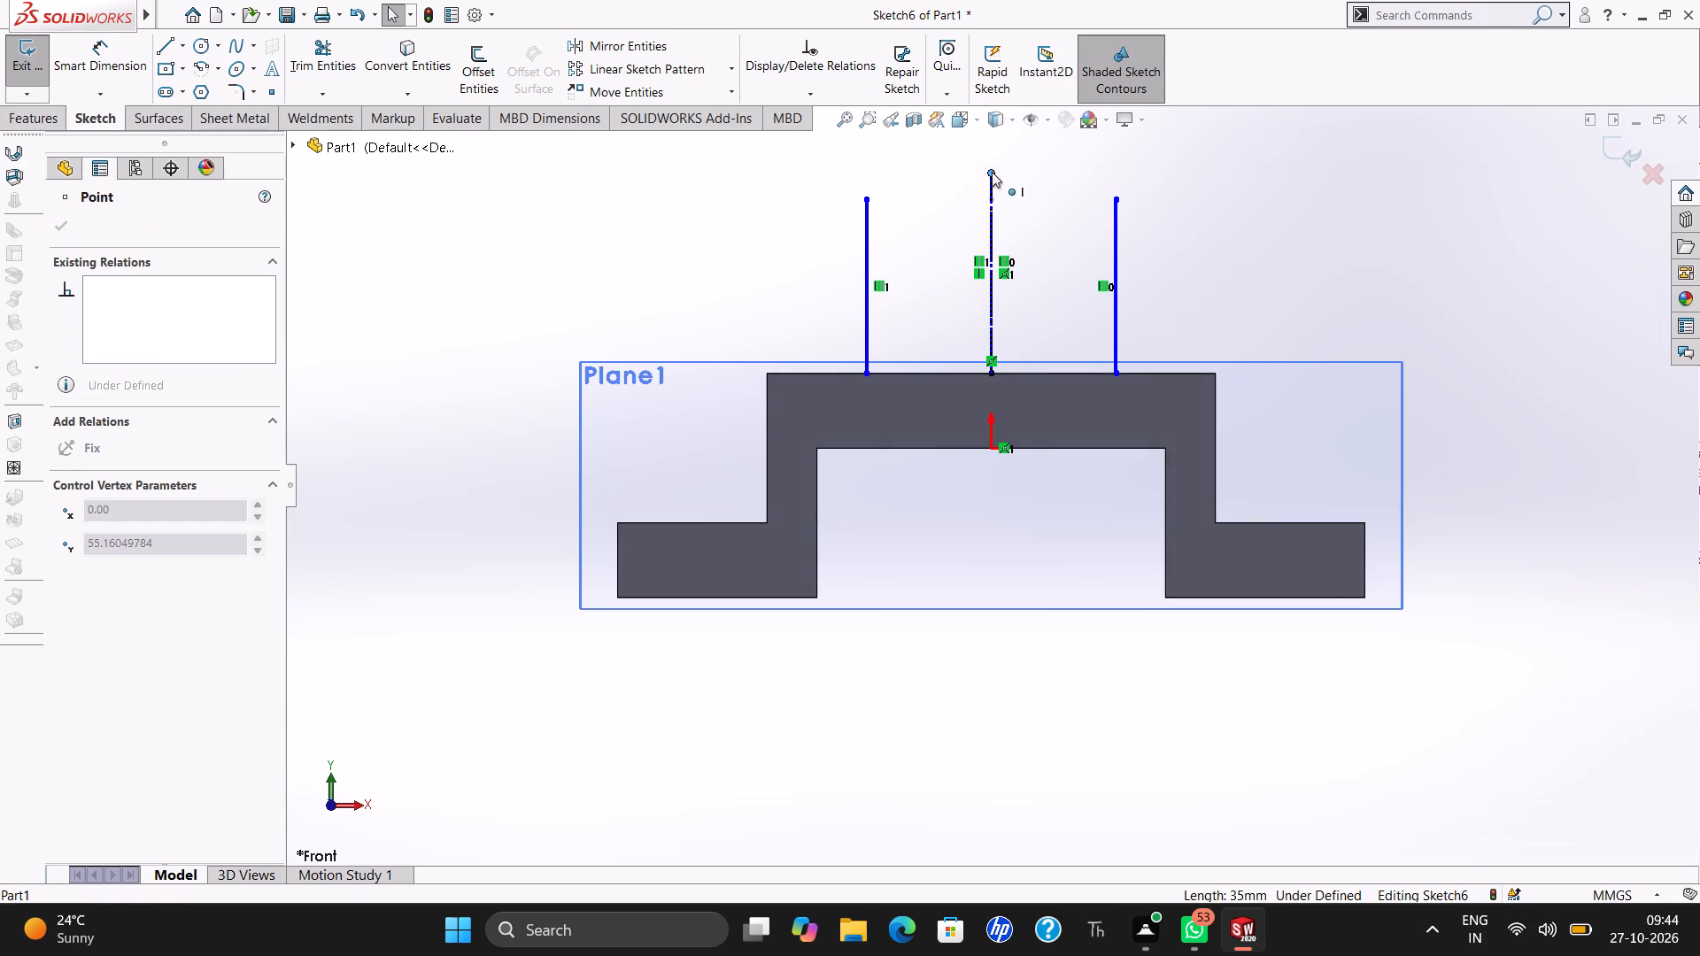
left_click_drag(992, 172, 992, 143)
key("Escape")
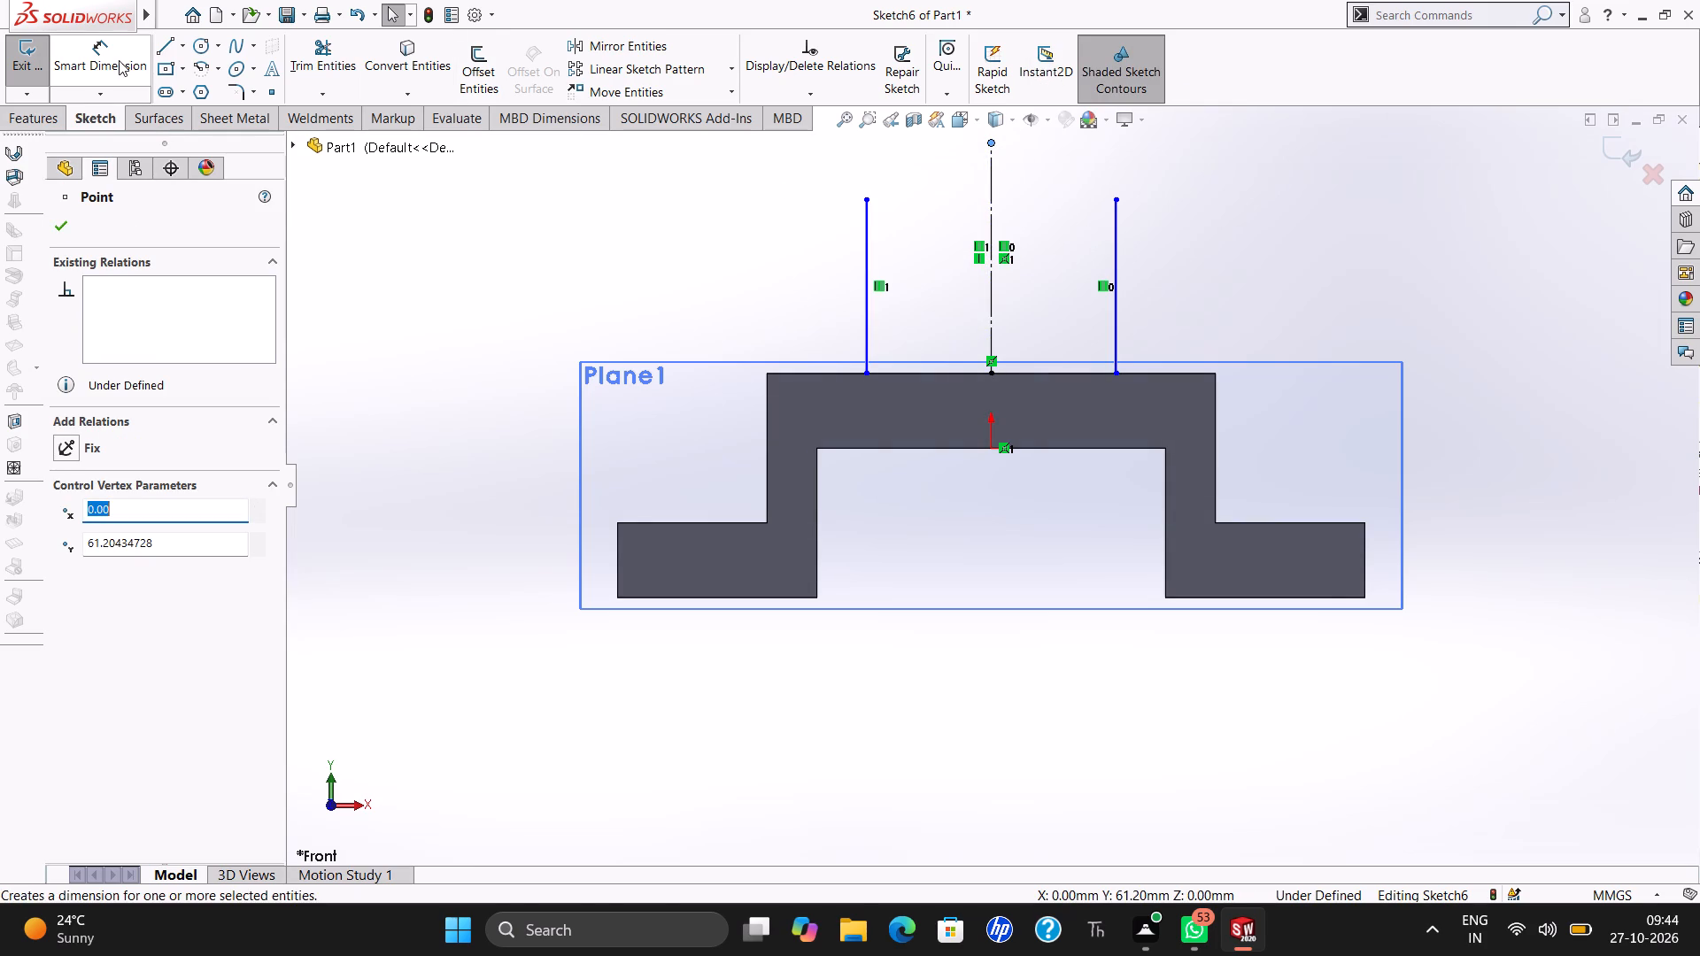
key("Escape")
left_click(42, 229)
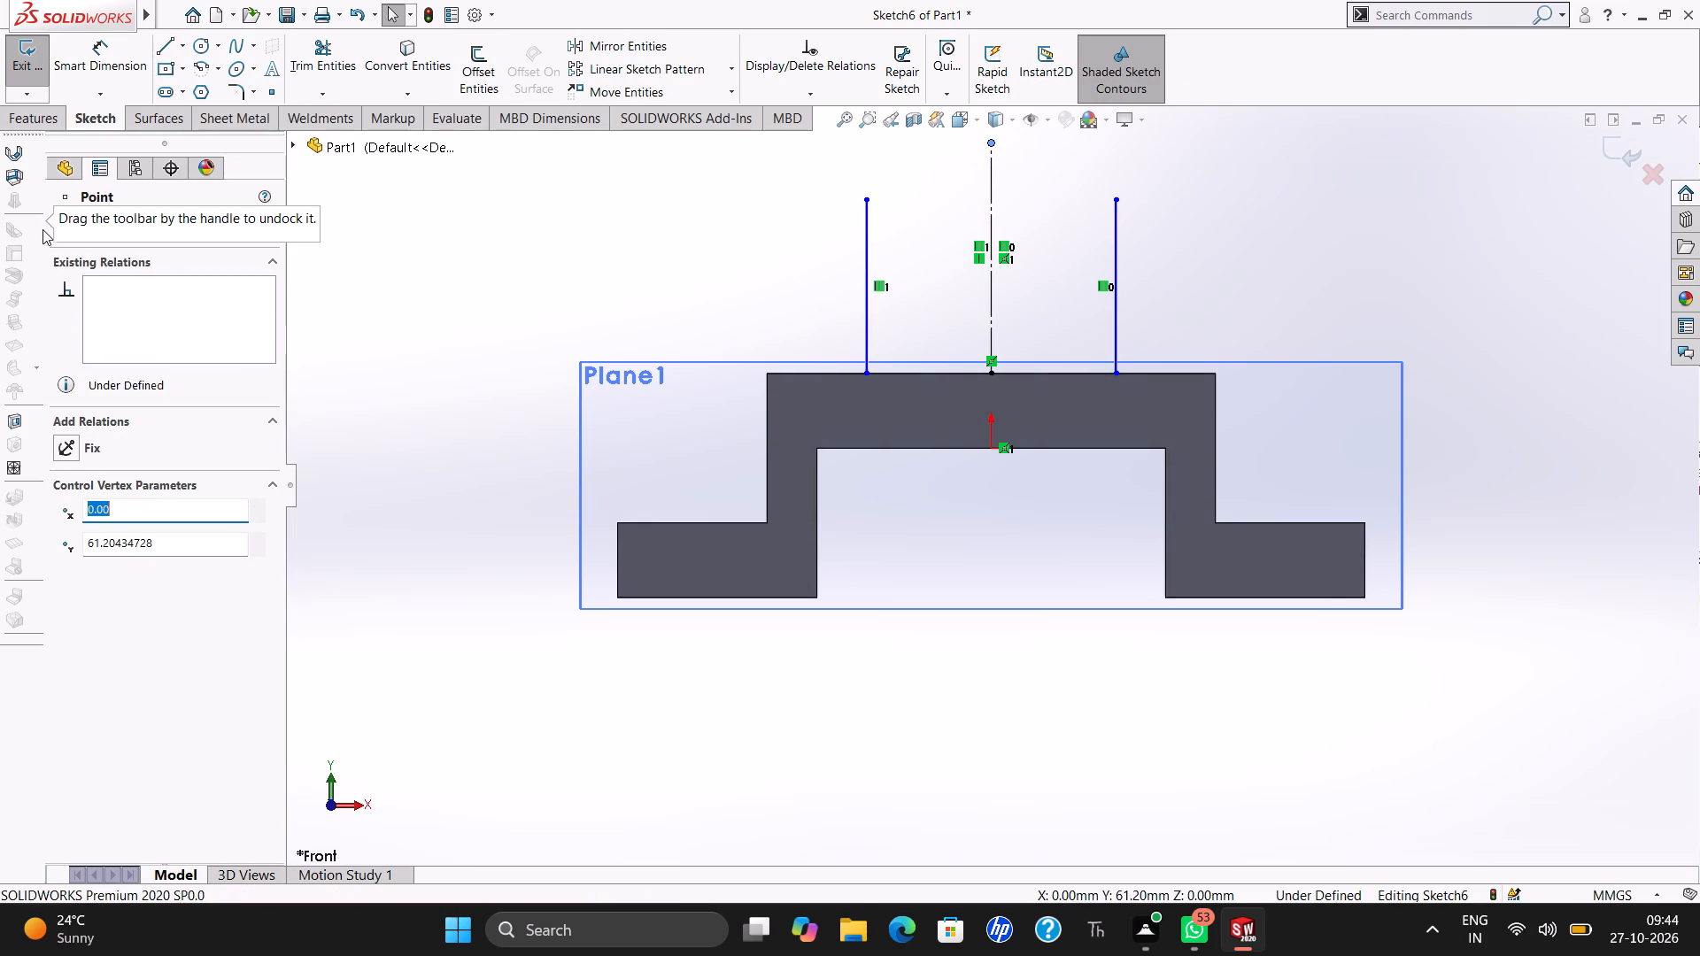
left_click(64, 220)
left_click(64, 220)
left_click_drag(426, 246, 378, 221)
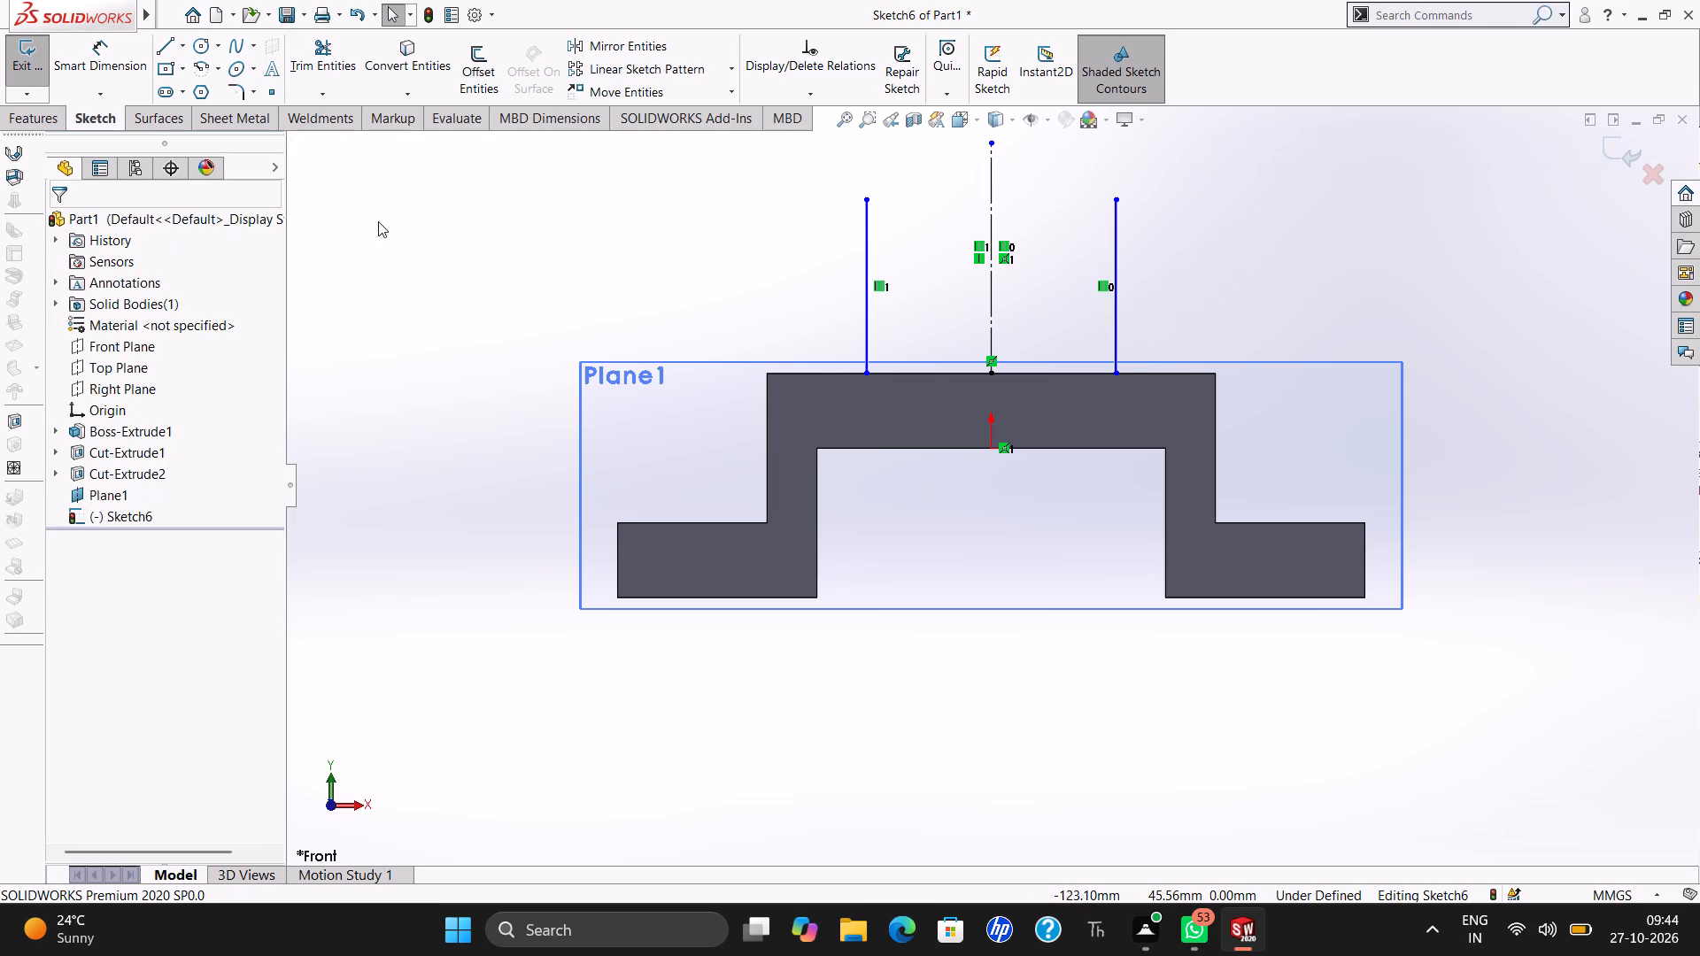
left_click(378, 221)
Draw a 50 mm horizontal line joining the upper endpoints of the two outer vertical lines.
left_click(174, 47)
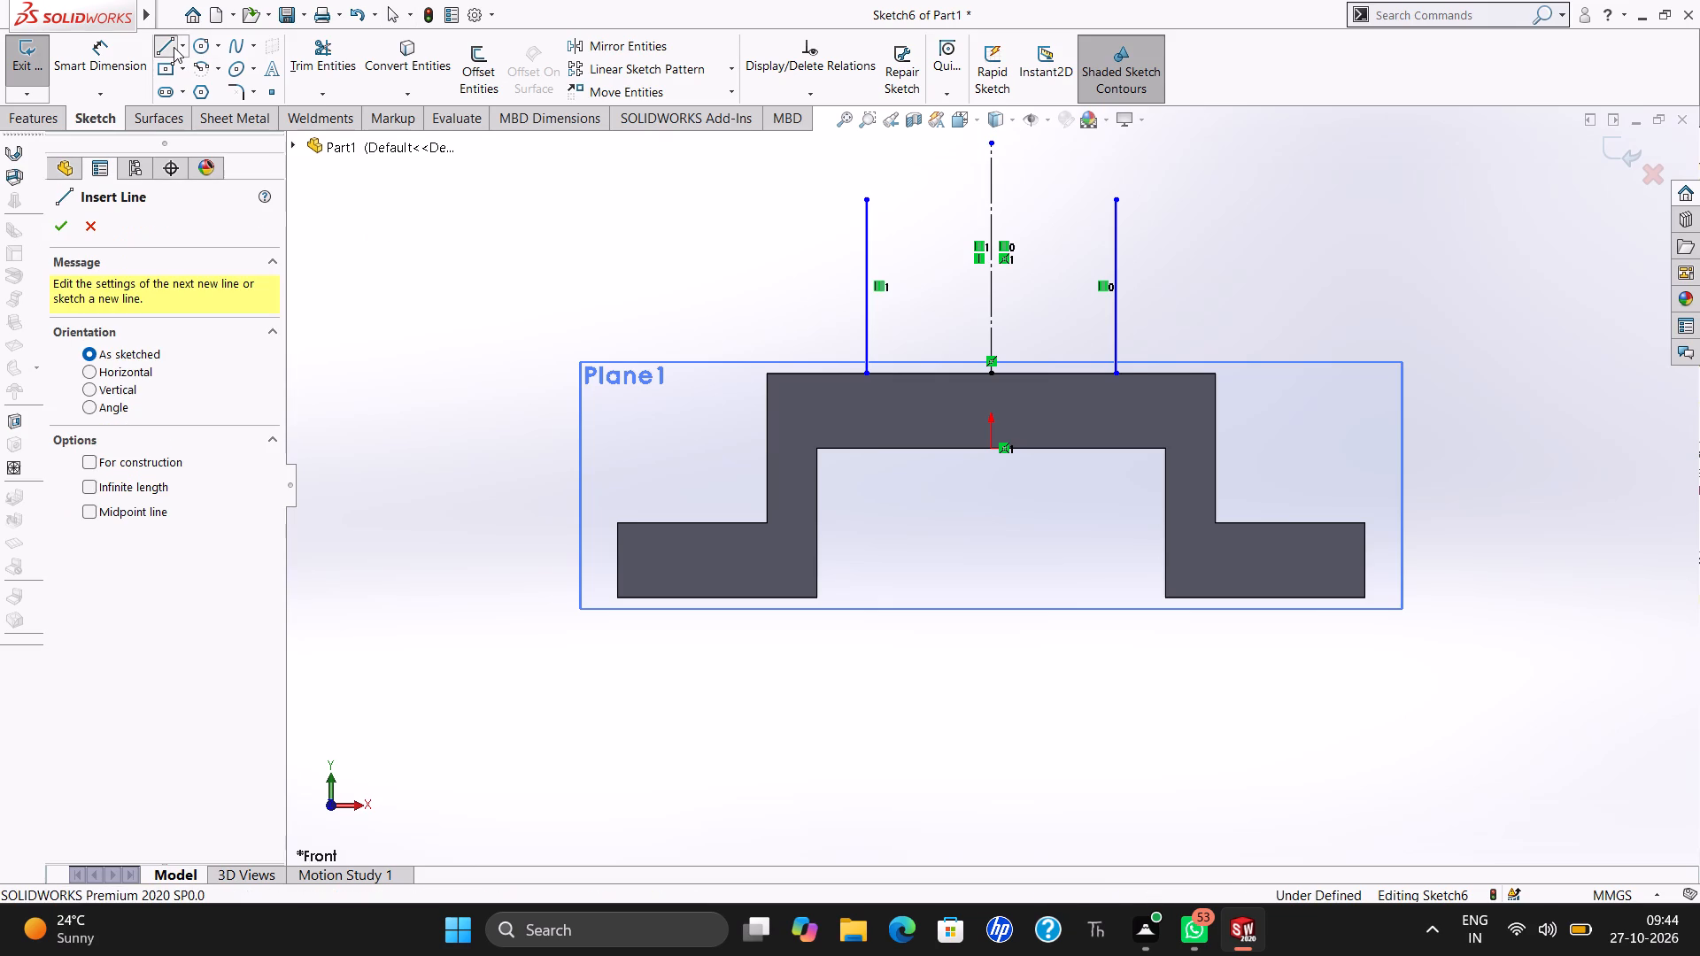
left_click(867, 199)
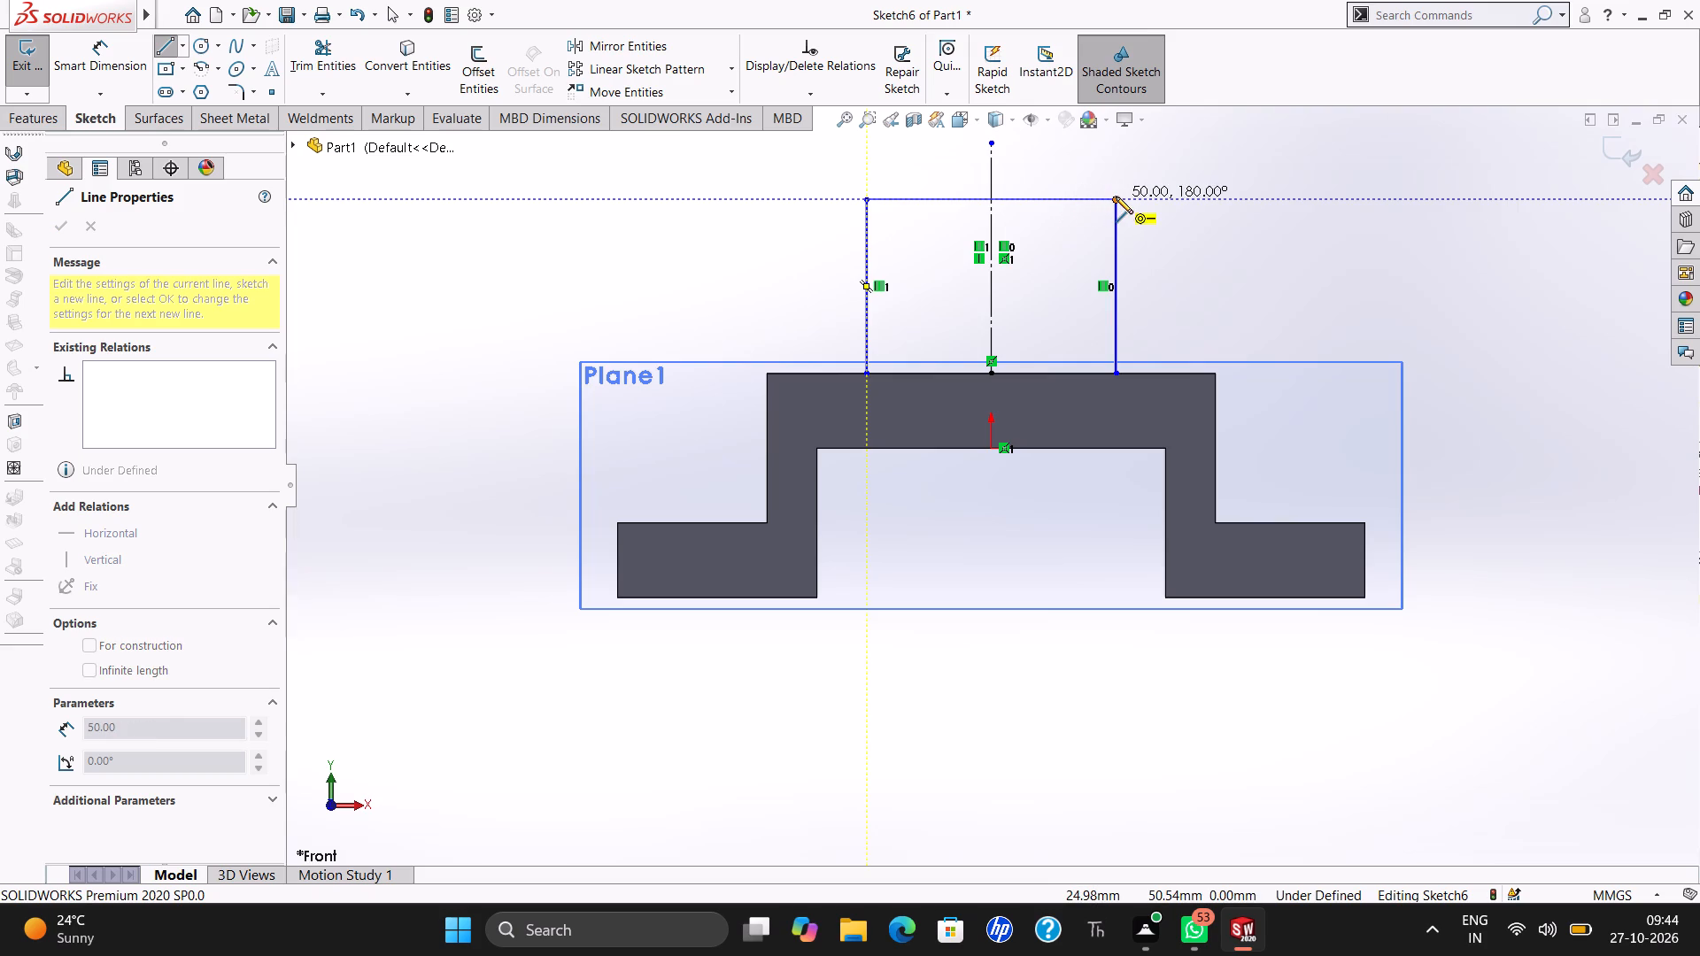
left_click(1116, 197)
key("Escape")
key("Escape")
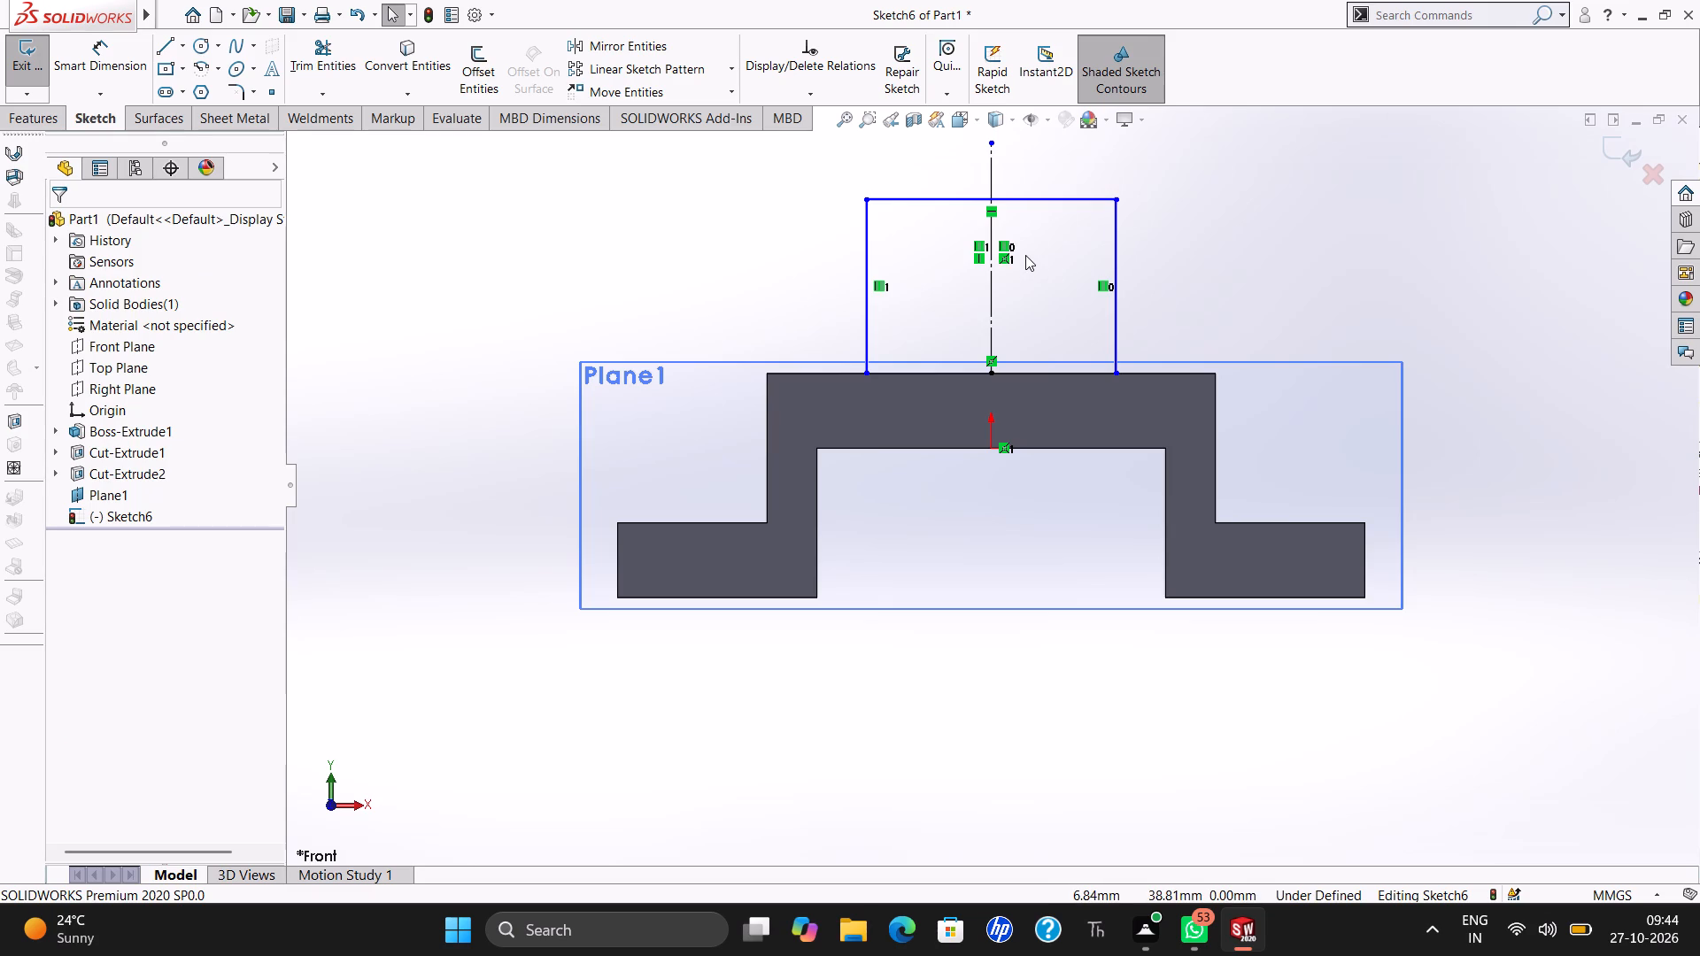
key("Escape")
Delete all the lines of the upright profile and exit the emptied sketch.
left_click_drag(1155, 183, 913, 283)
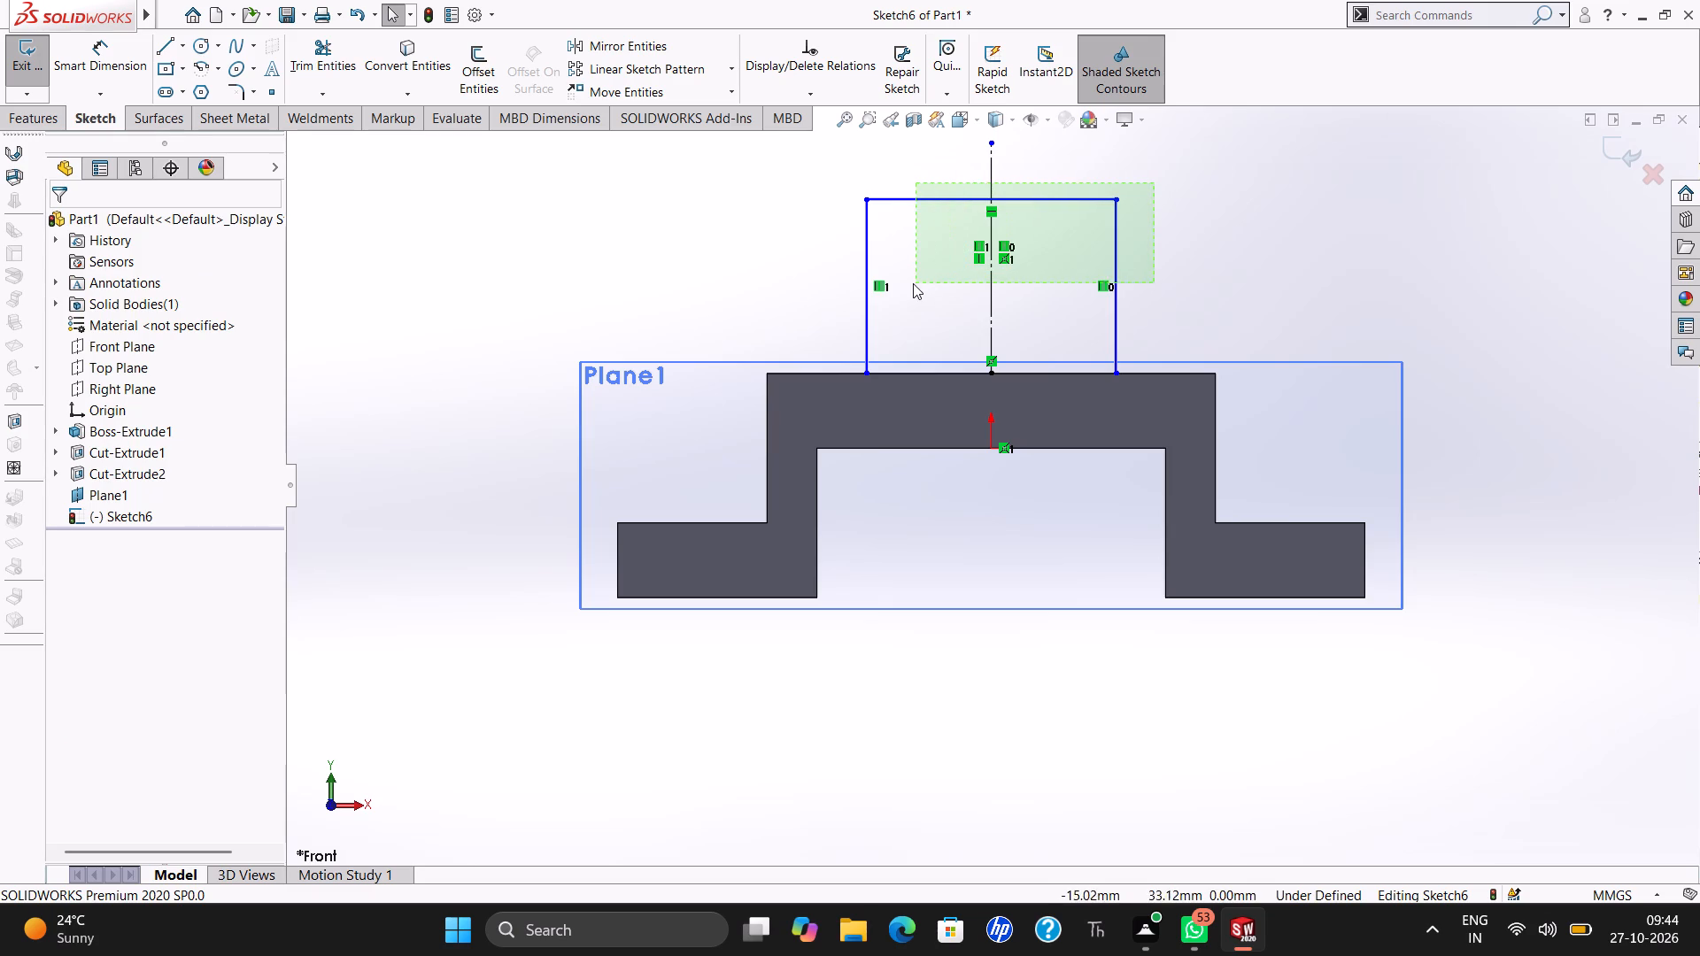
left_click_drag(913, 283, 833, 295)
key("Delete")
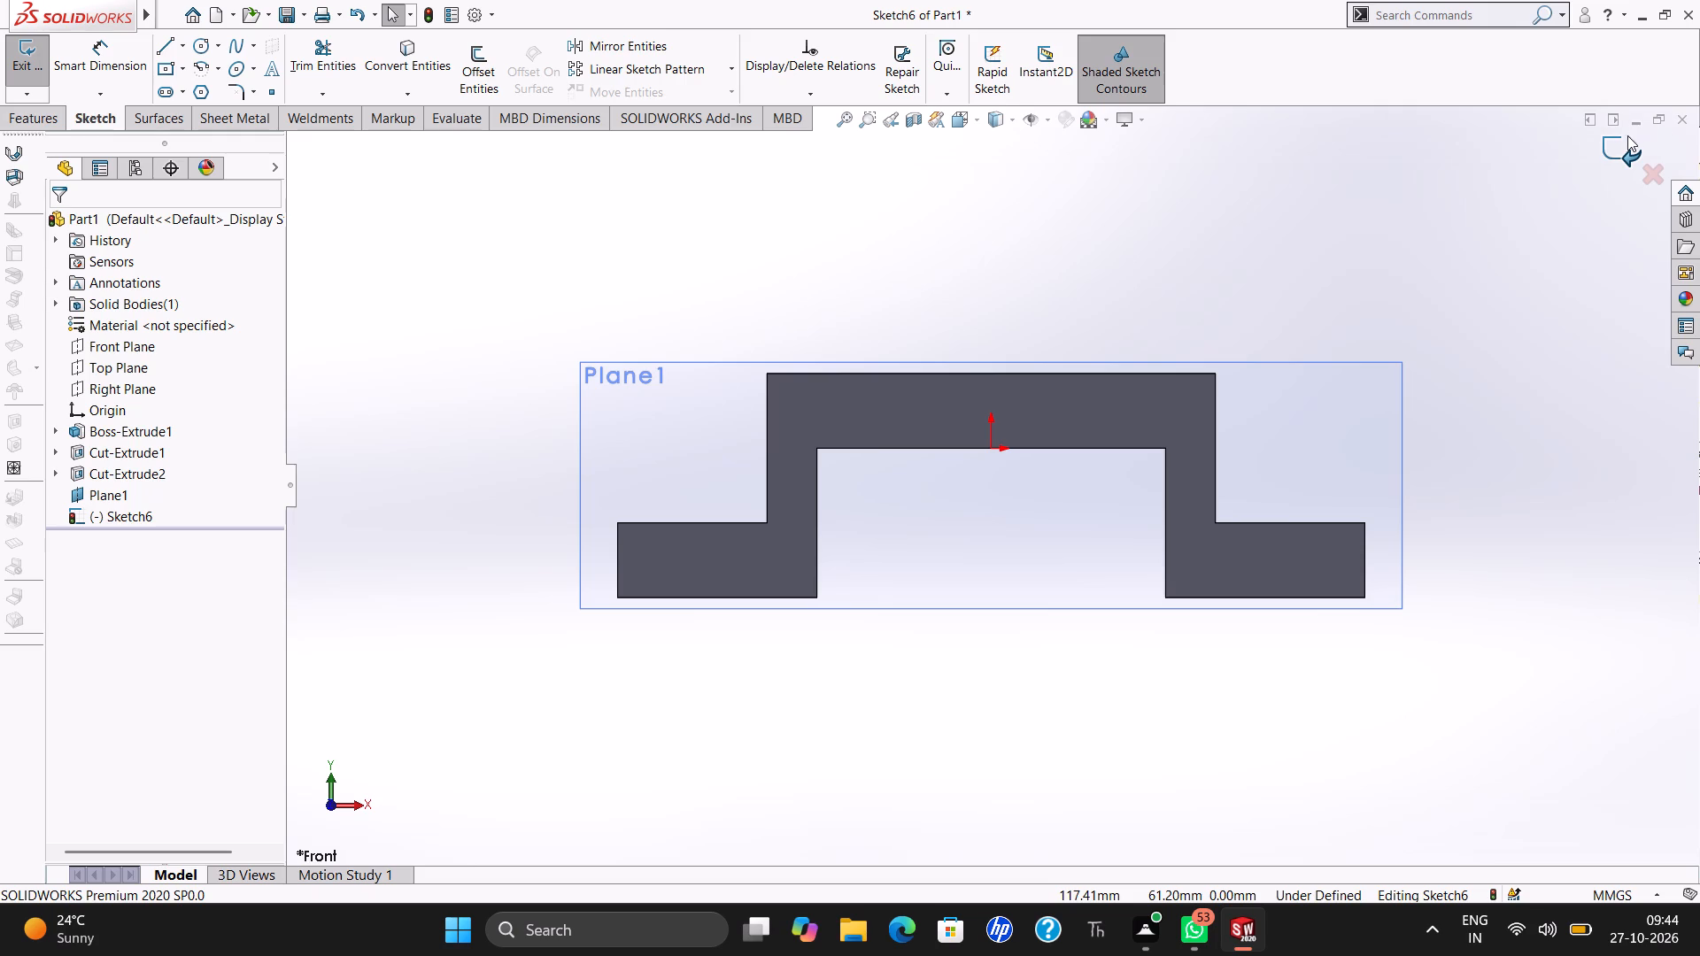
left_click(1606, 143)
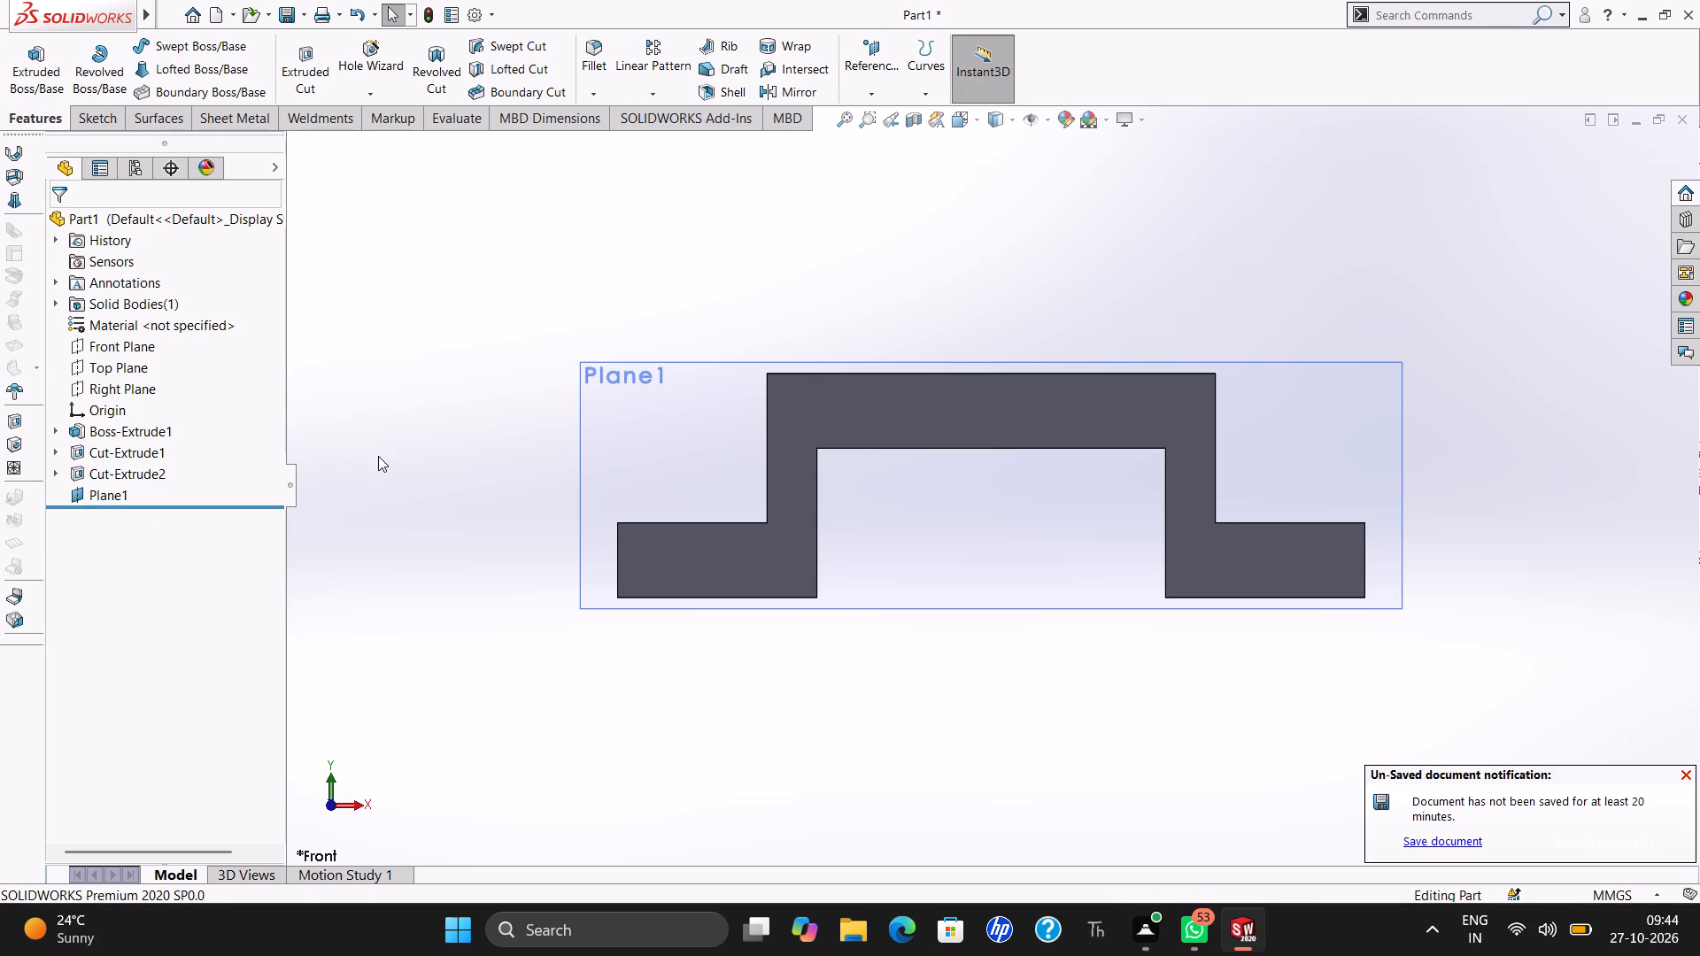
Delete the reference plane Plane1 from the part.
right_click(86, 496)
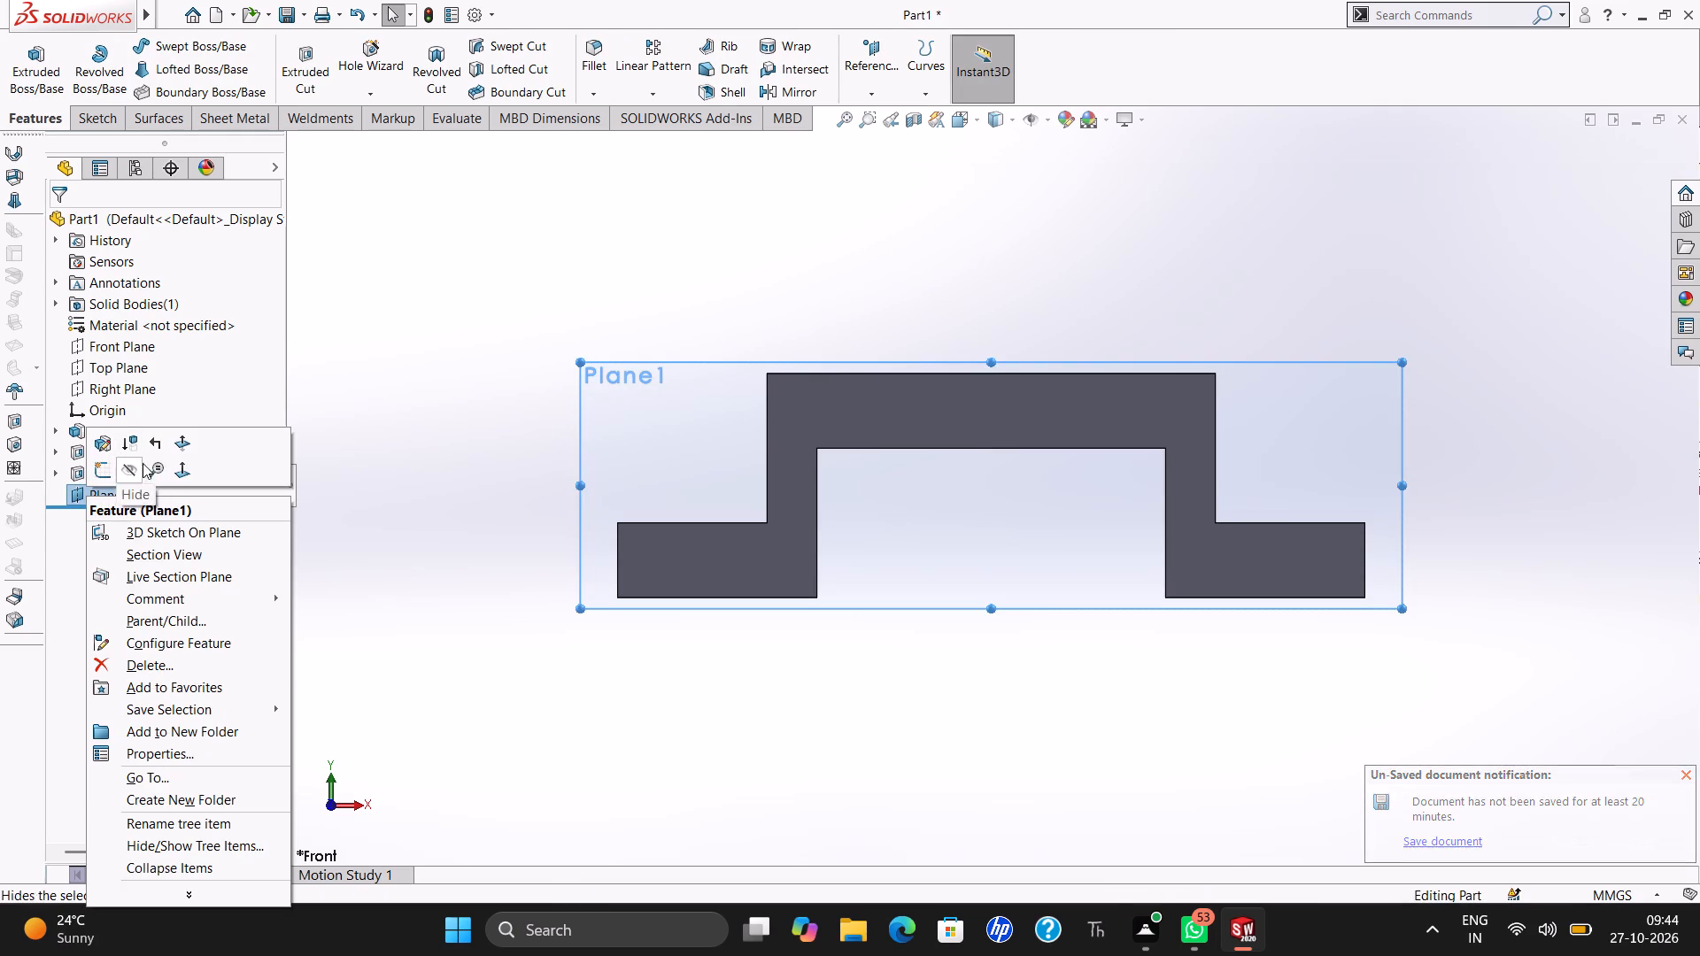
left_click(140, 666)
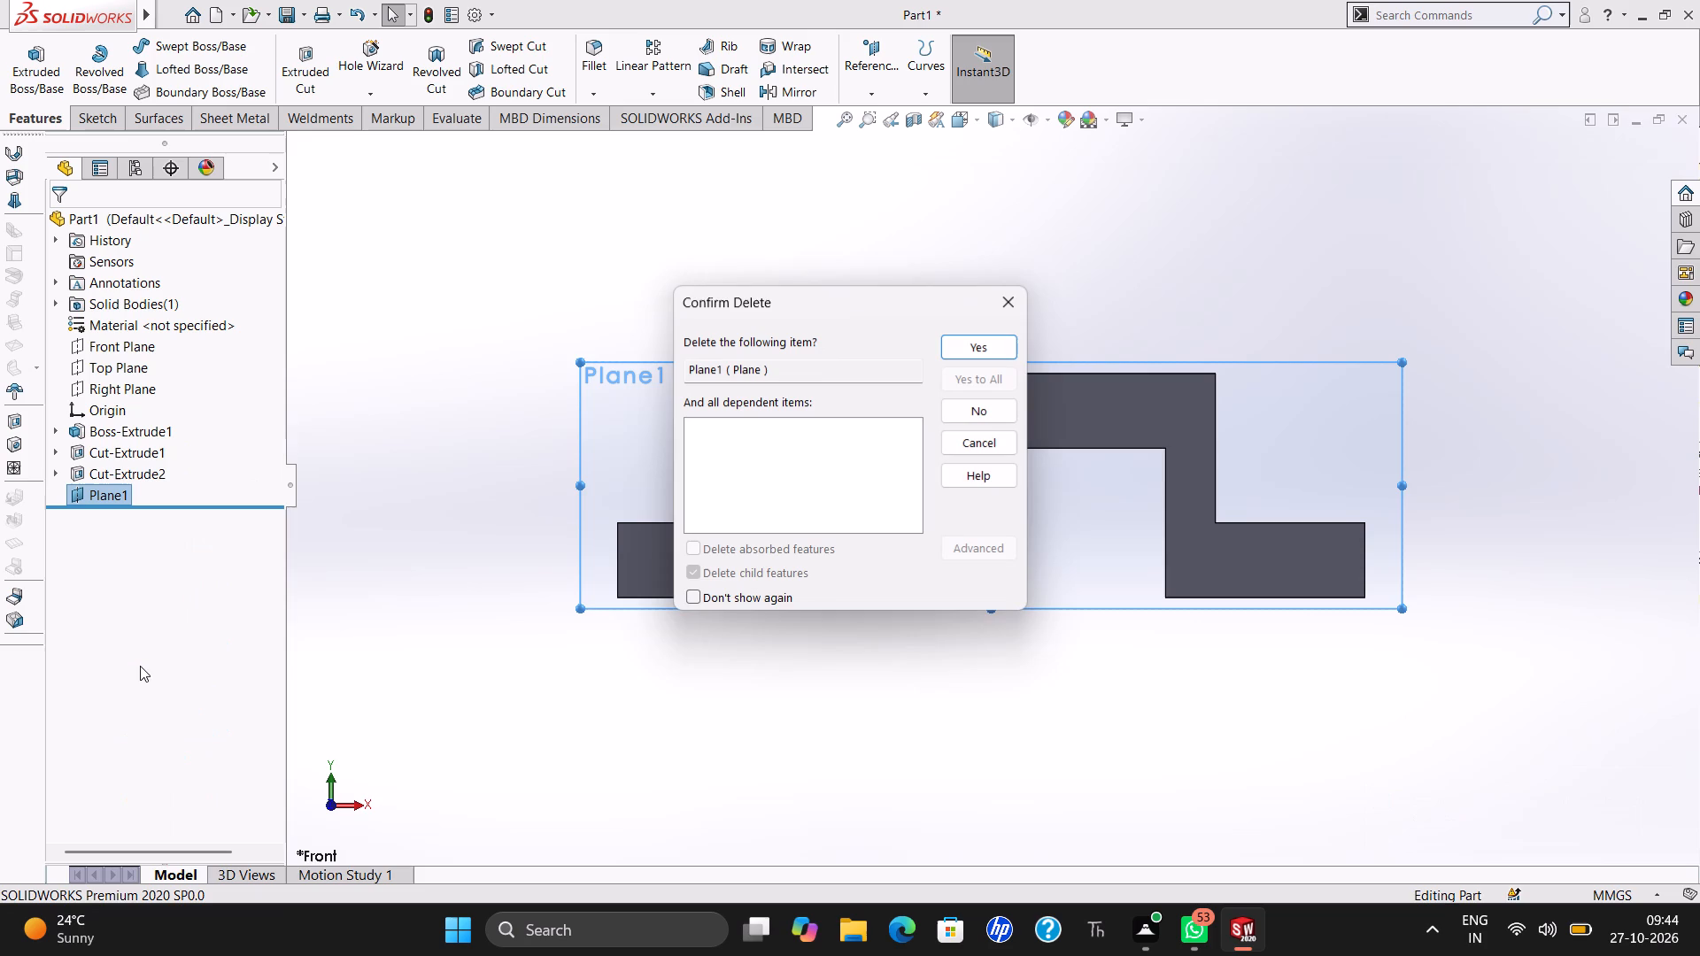
left_click(953, 335)
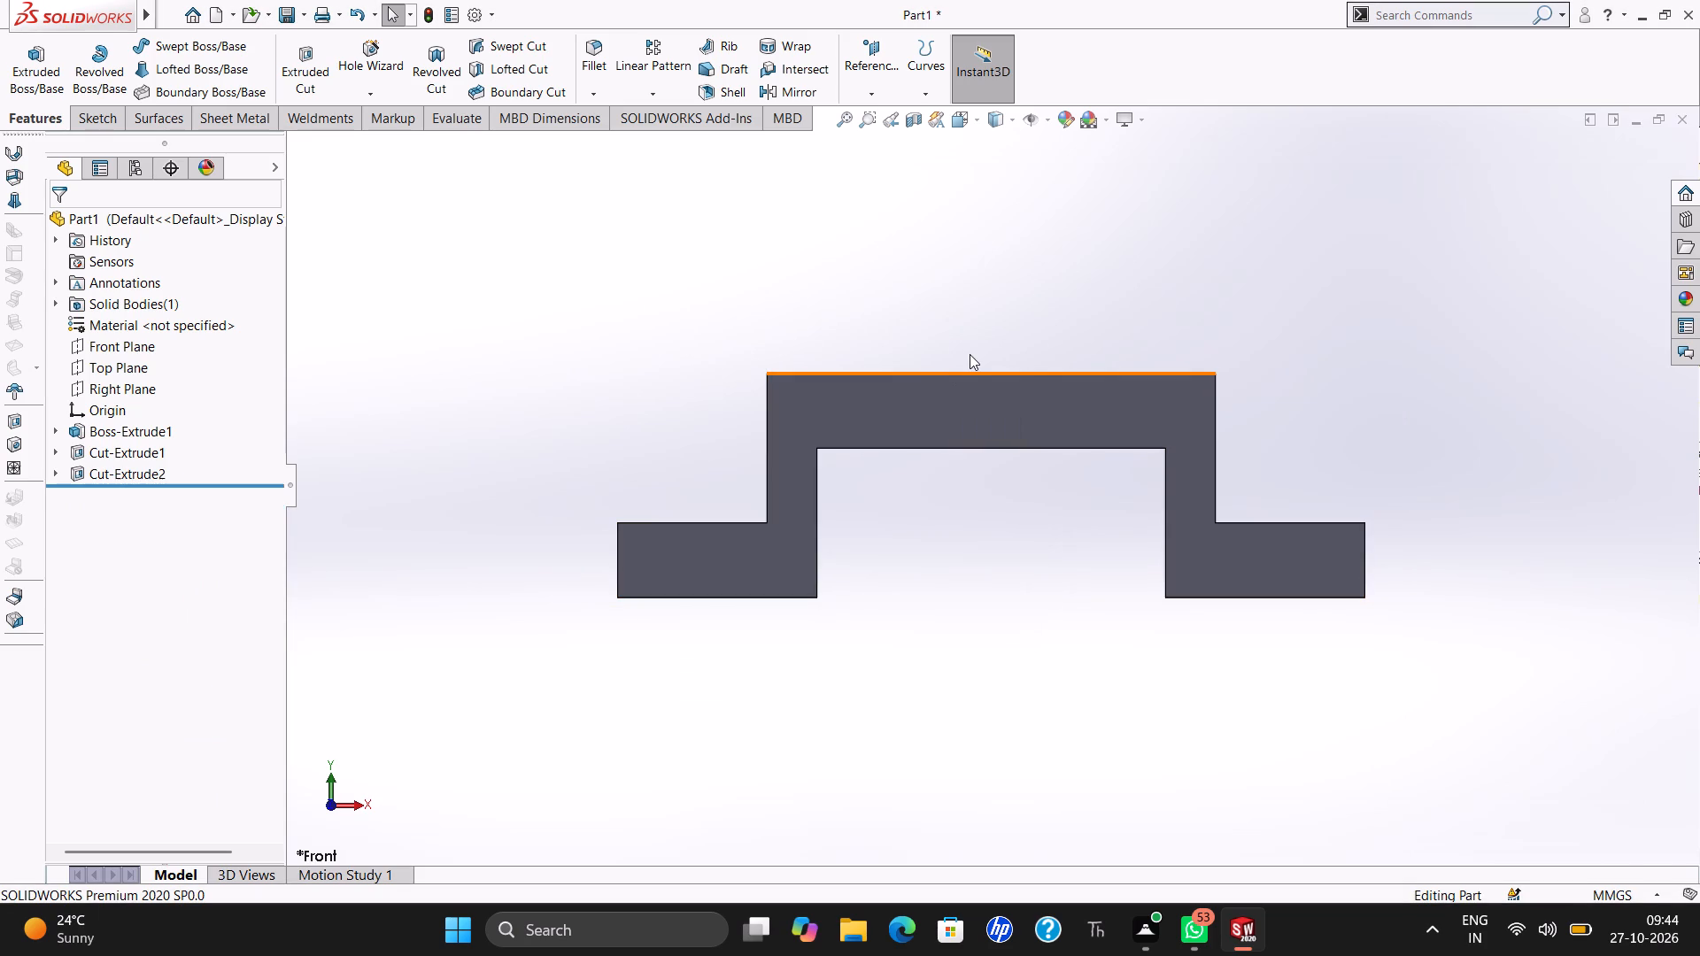
Sketch a circle of 25 mm radius centred on the origin on the part's raised top face, and exit the sketch.
key("ctrl+7")
left_click(970, 369)
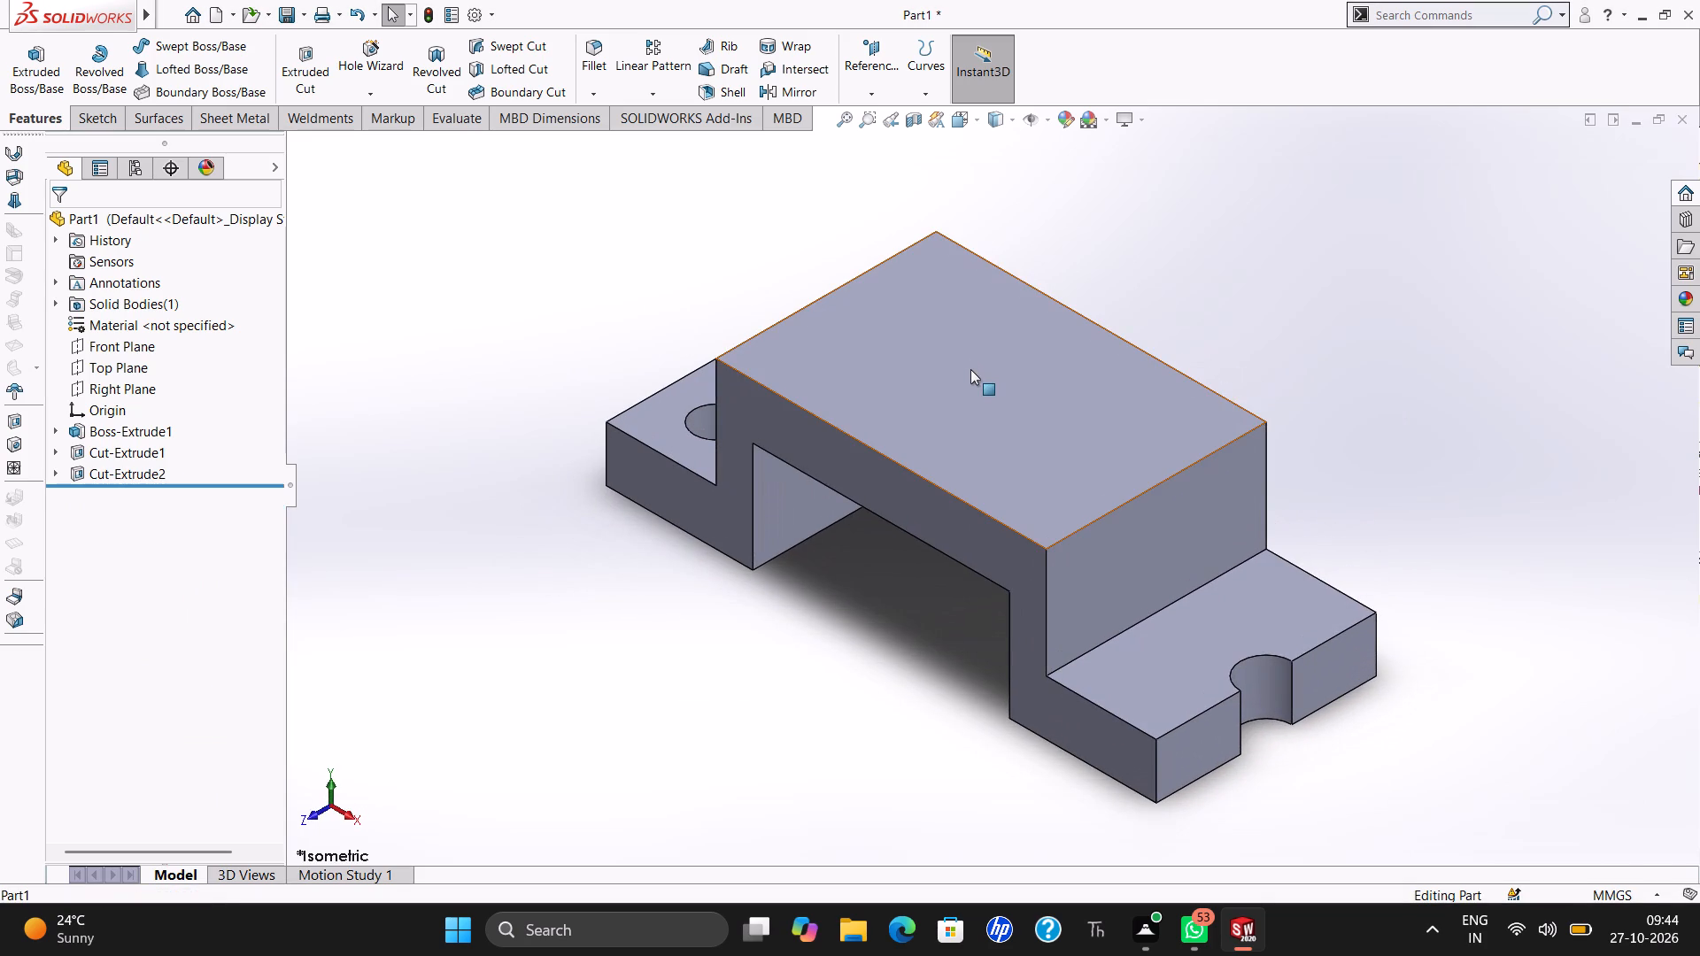
left_click(1051, 322)
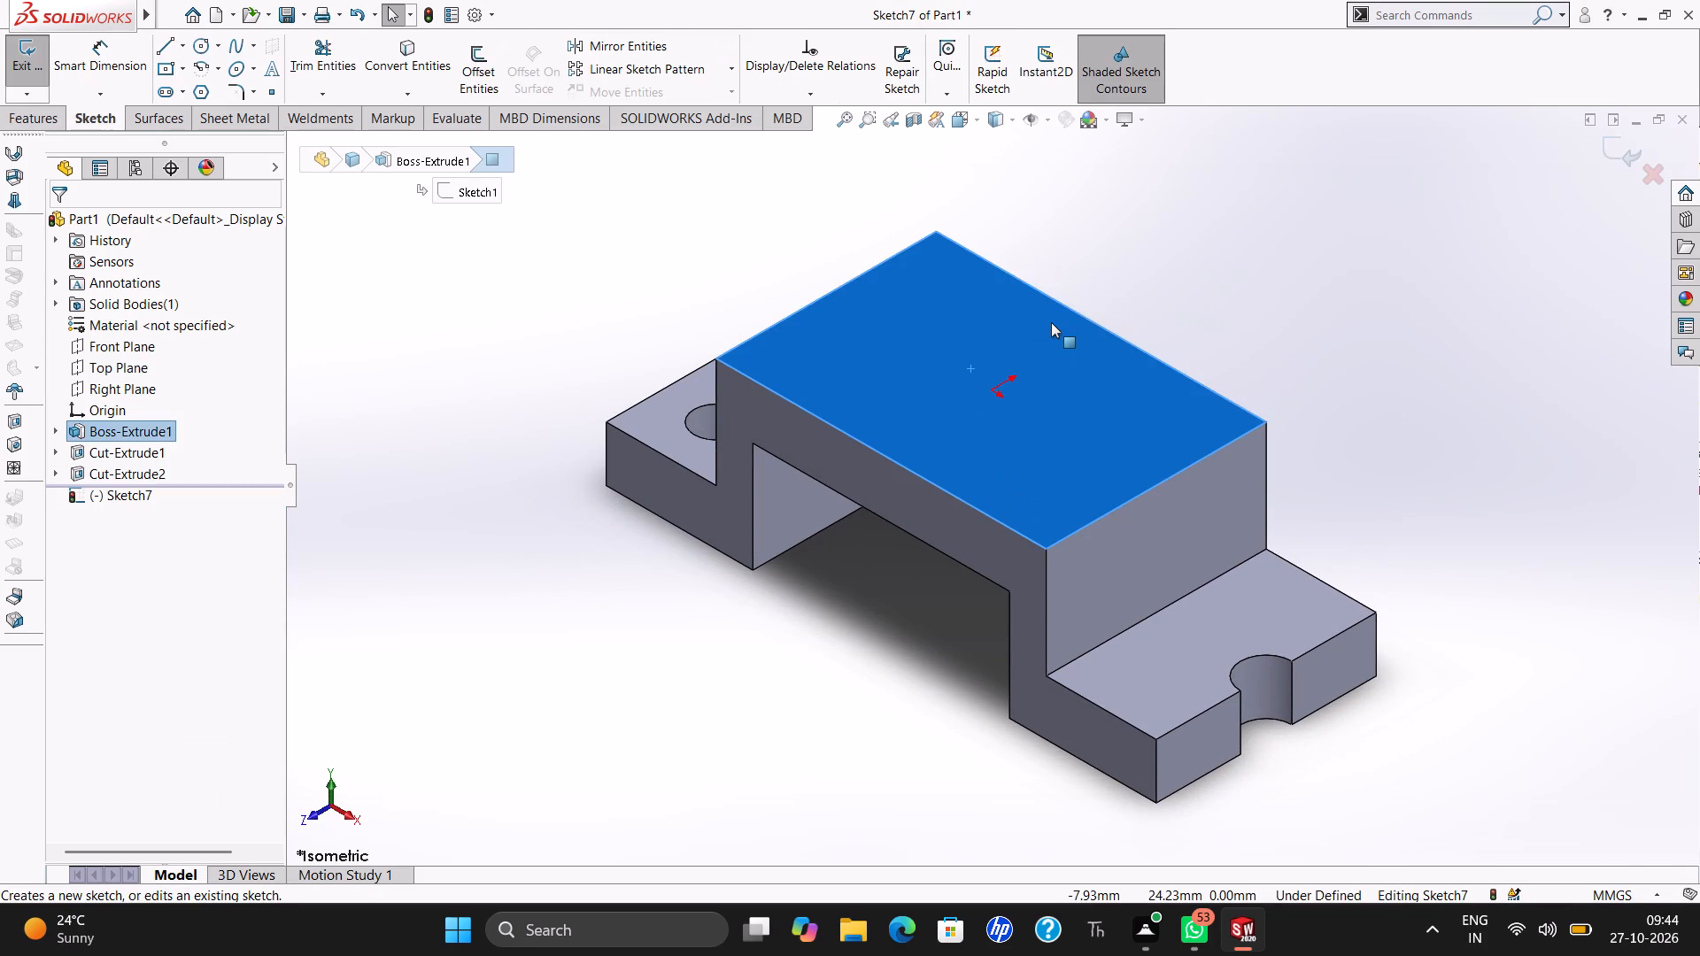
key("ctrl+8")
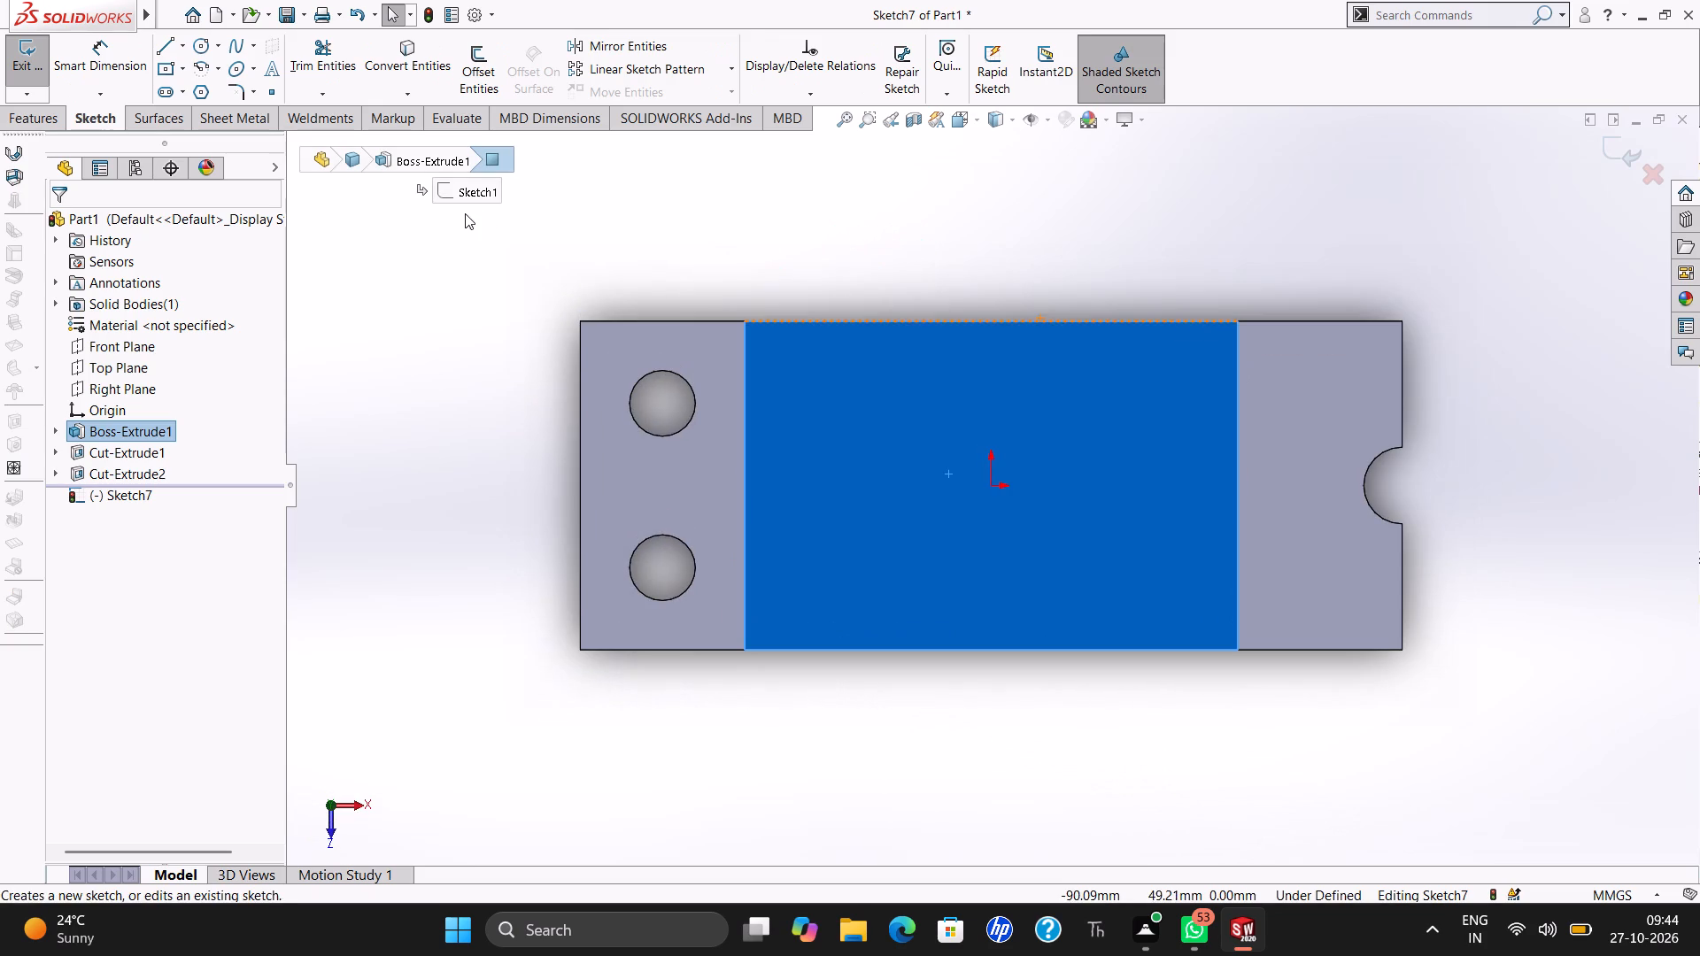
left_click(200, 41)
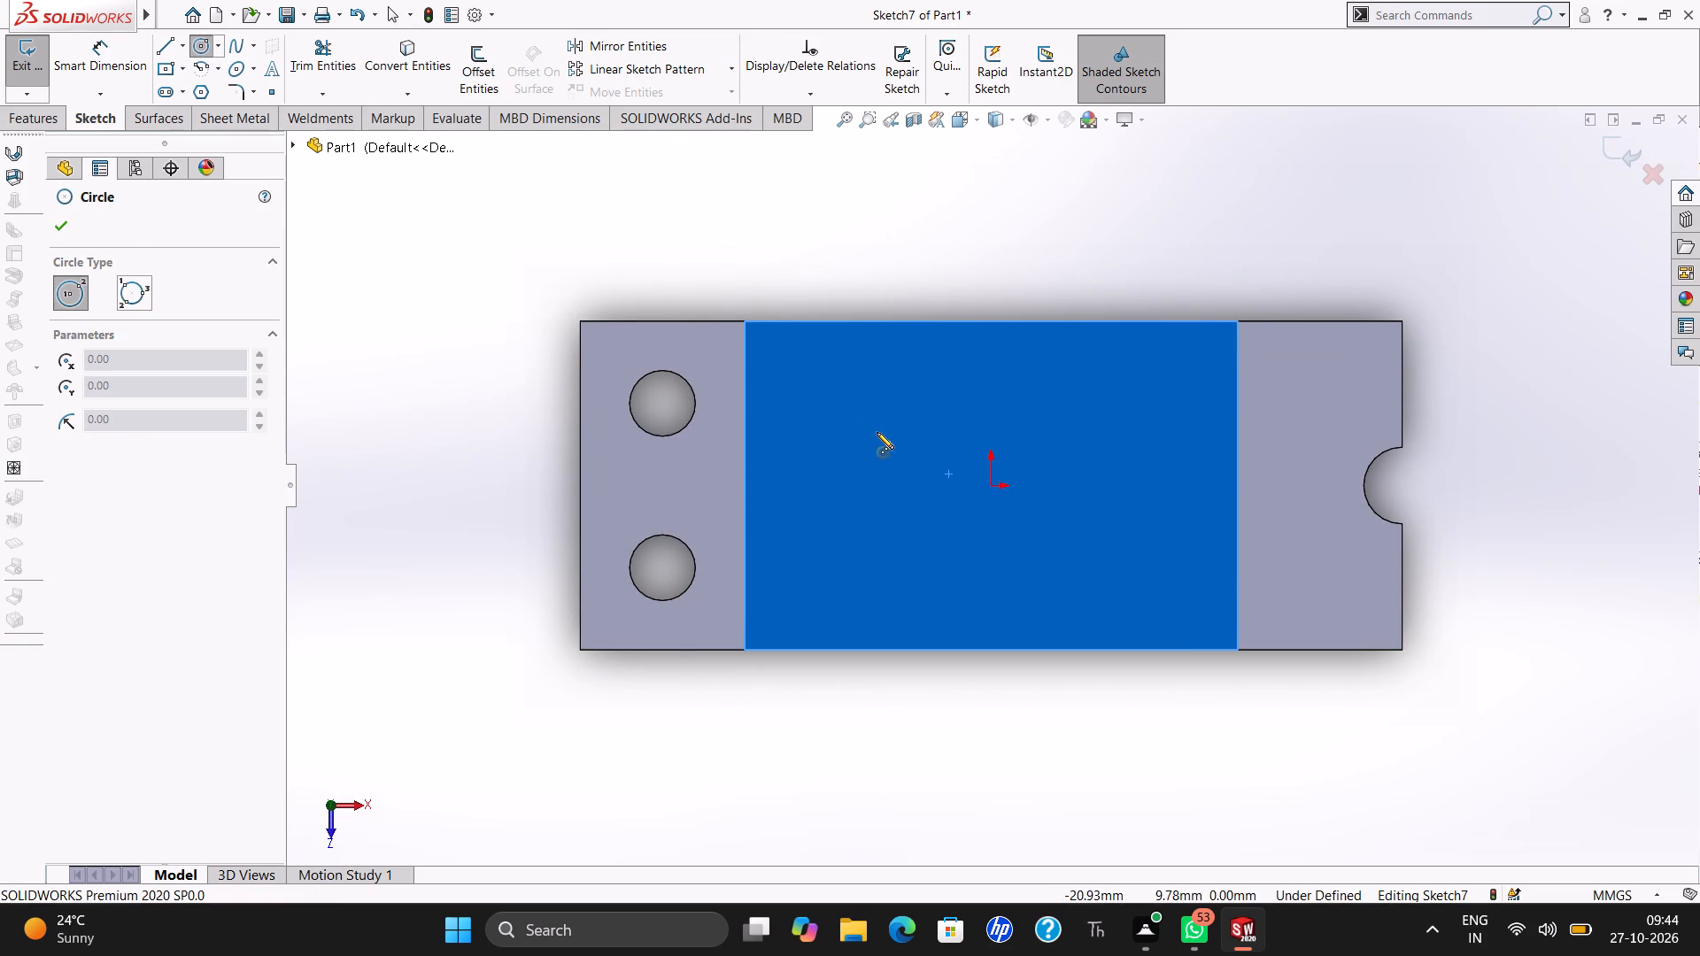
left_click(993, 486)
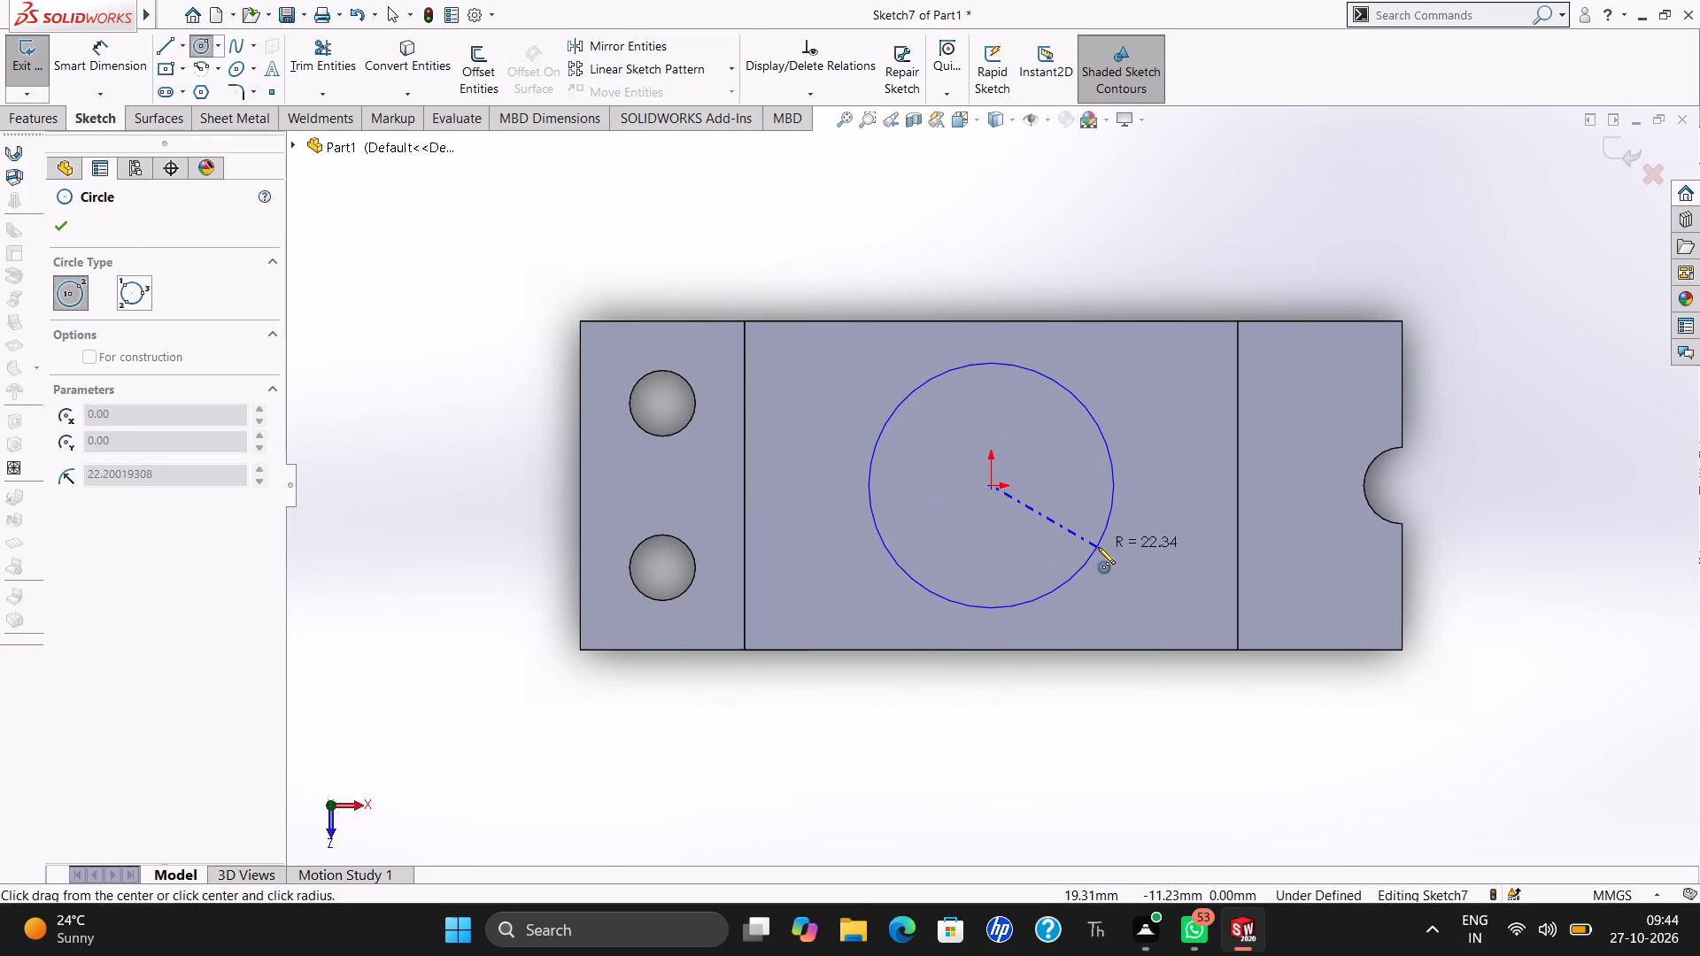
left_click(1098, 547)
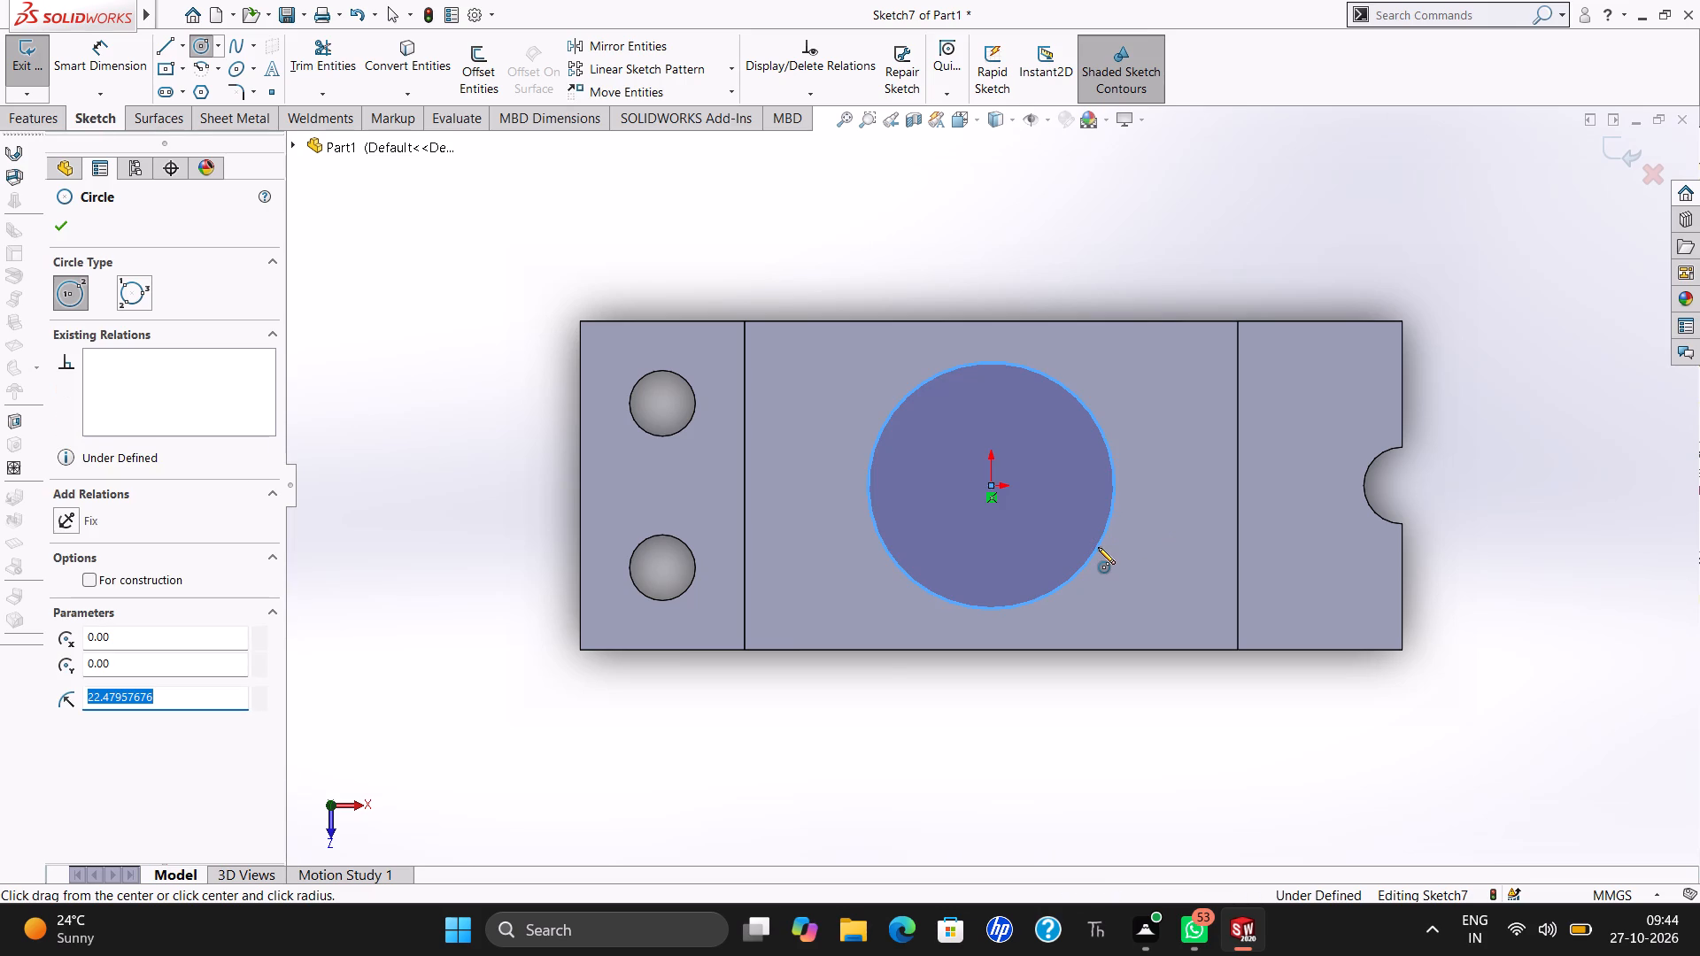
type("25")
key("Return")
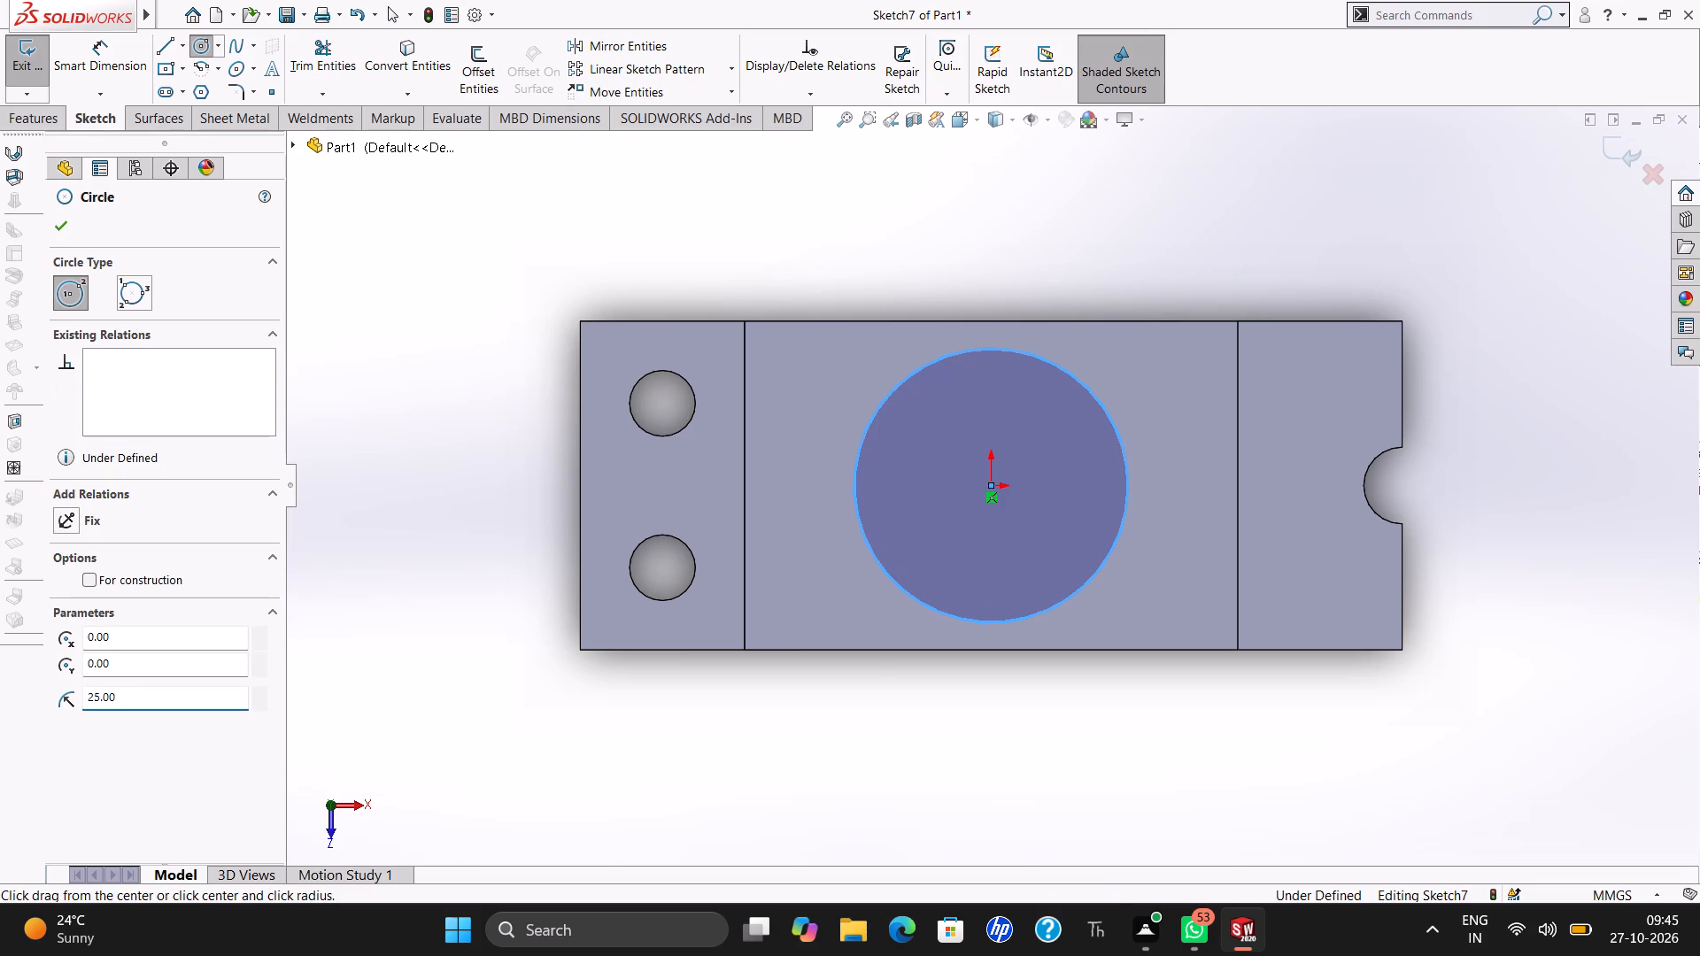
key("Escape")
left_click(1627, 142)
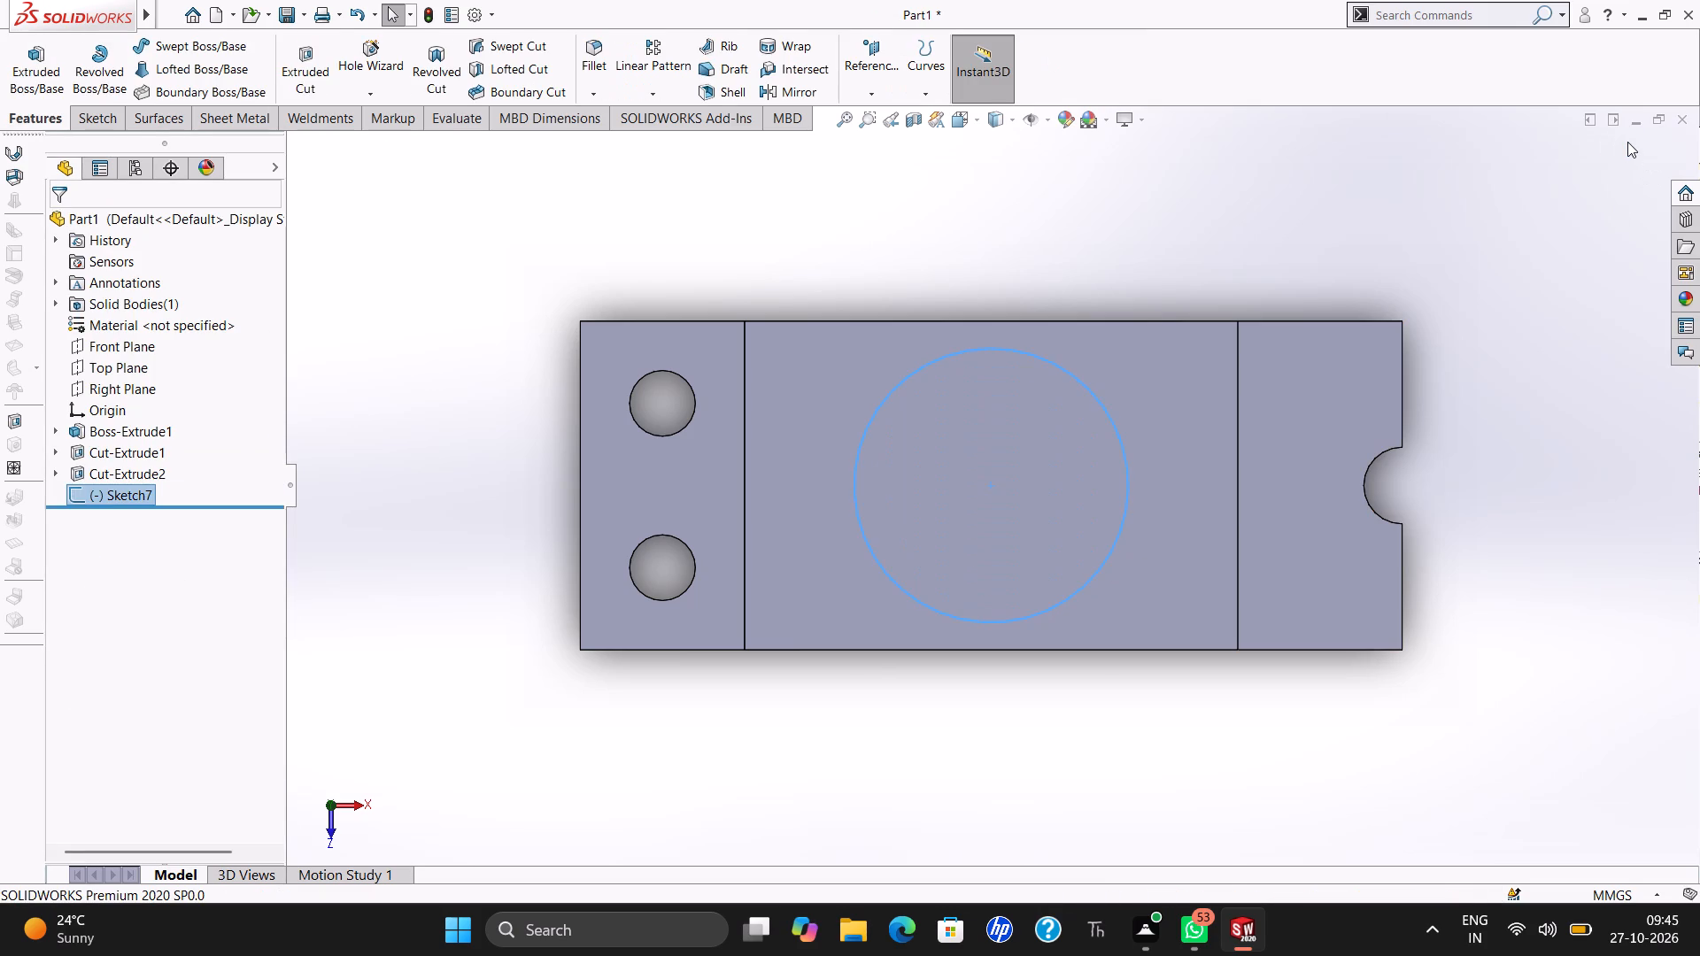
Extrude the circle upward as a blind 35 mm boss merged with the body.
key("ctrl+7")
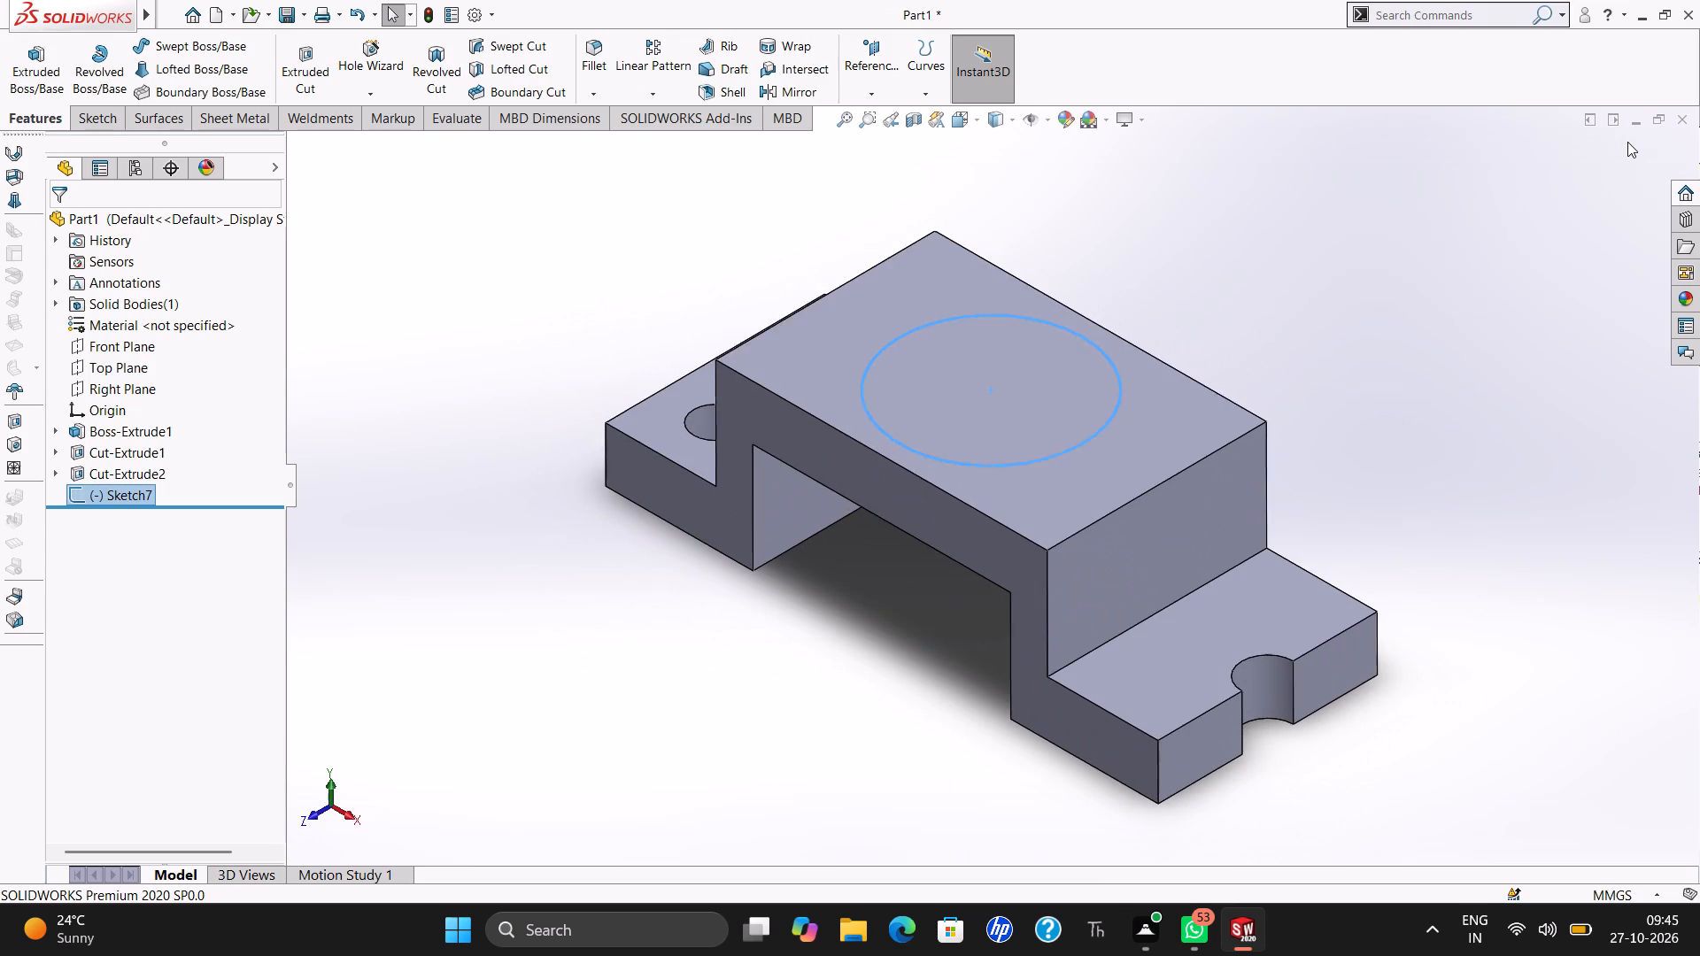
left_click(28, 78)
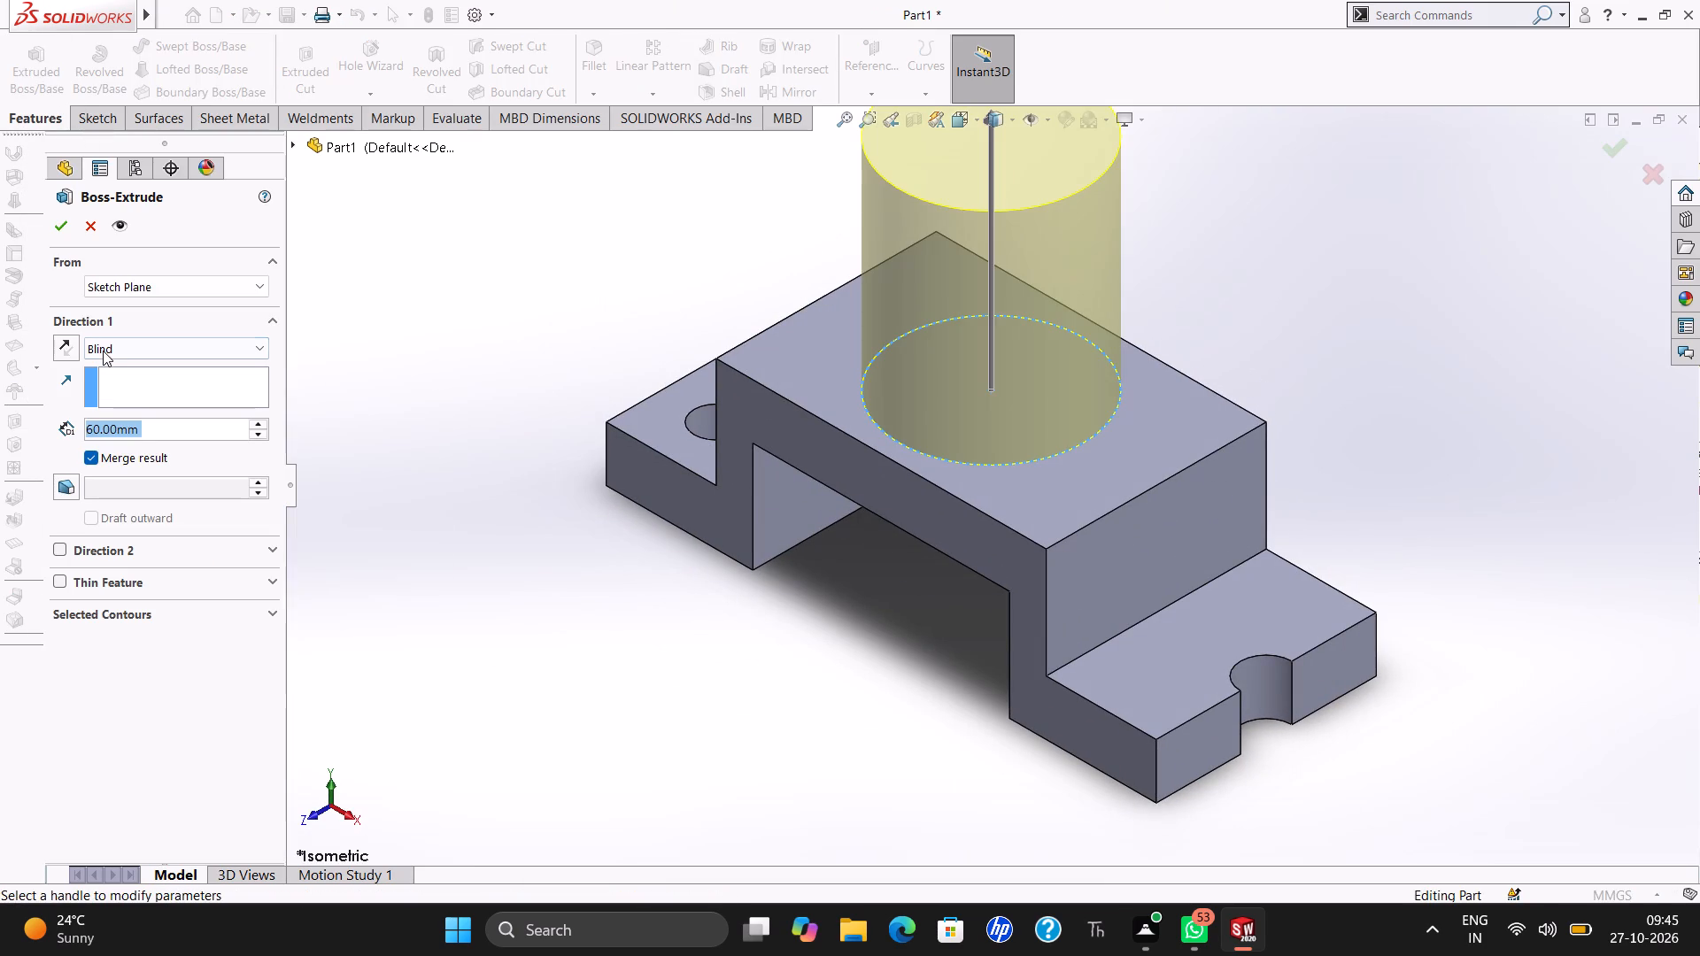
type("35")
key("Return")
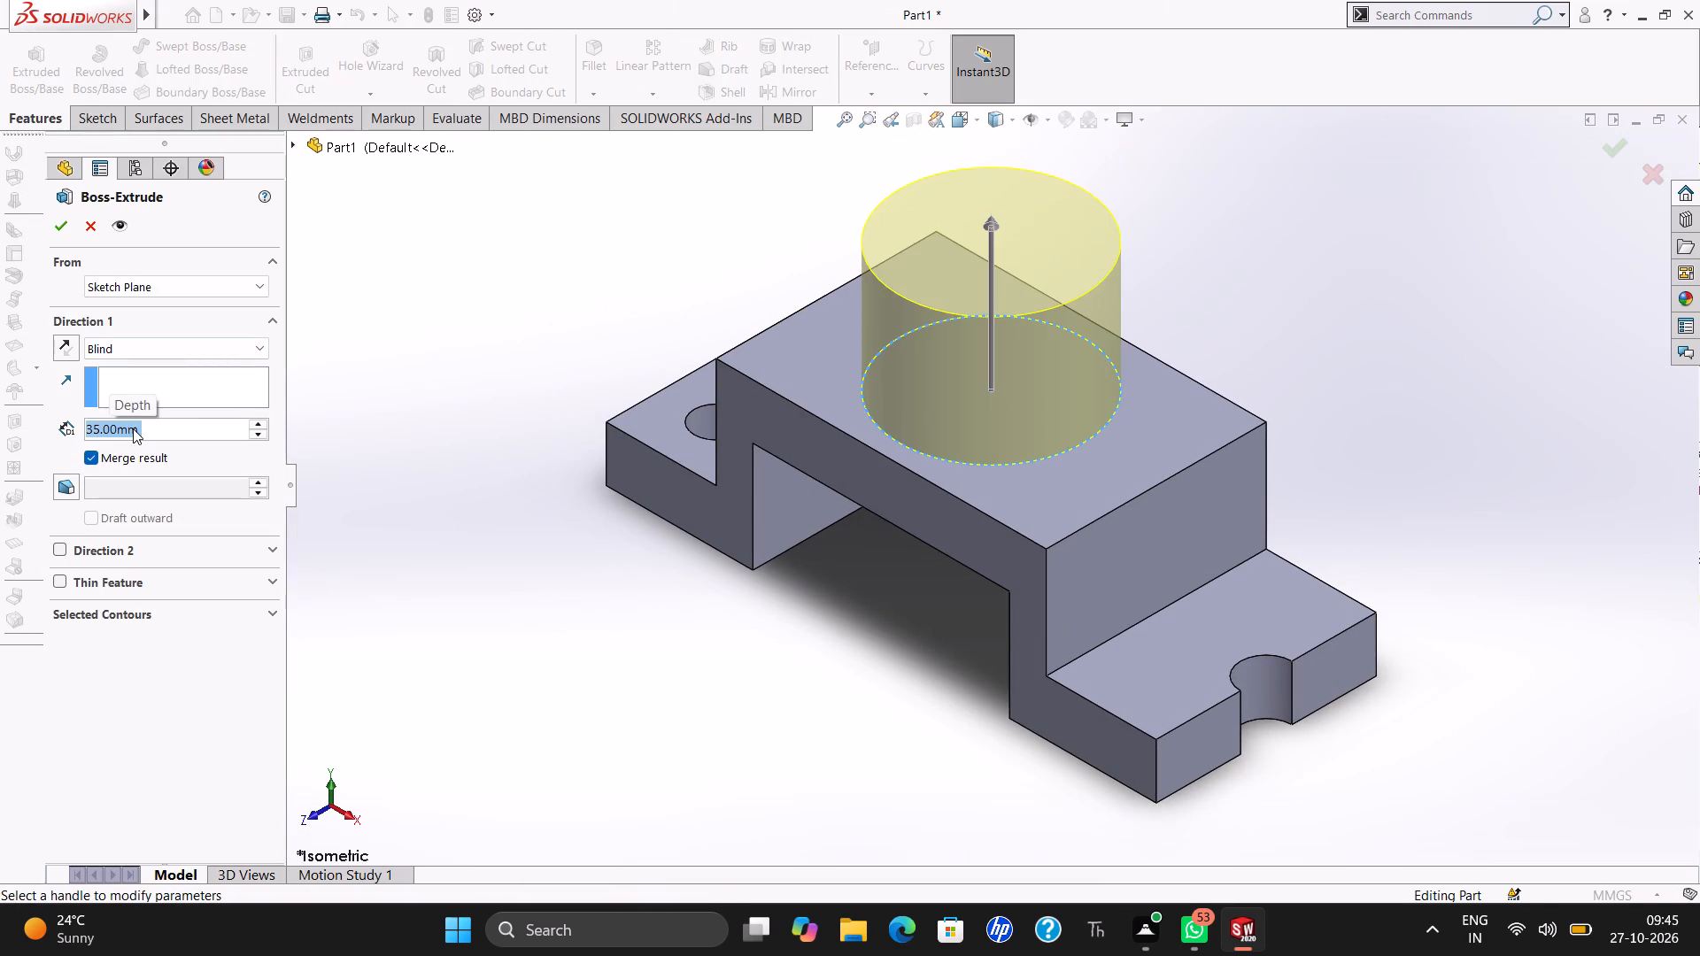
left_click(56, 227)
key("Escape")
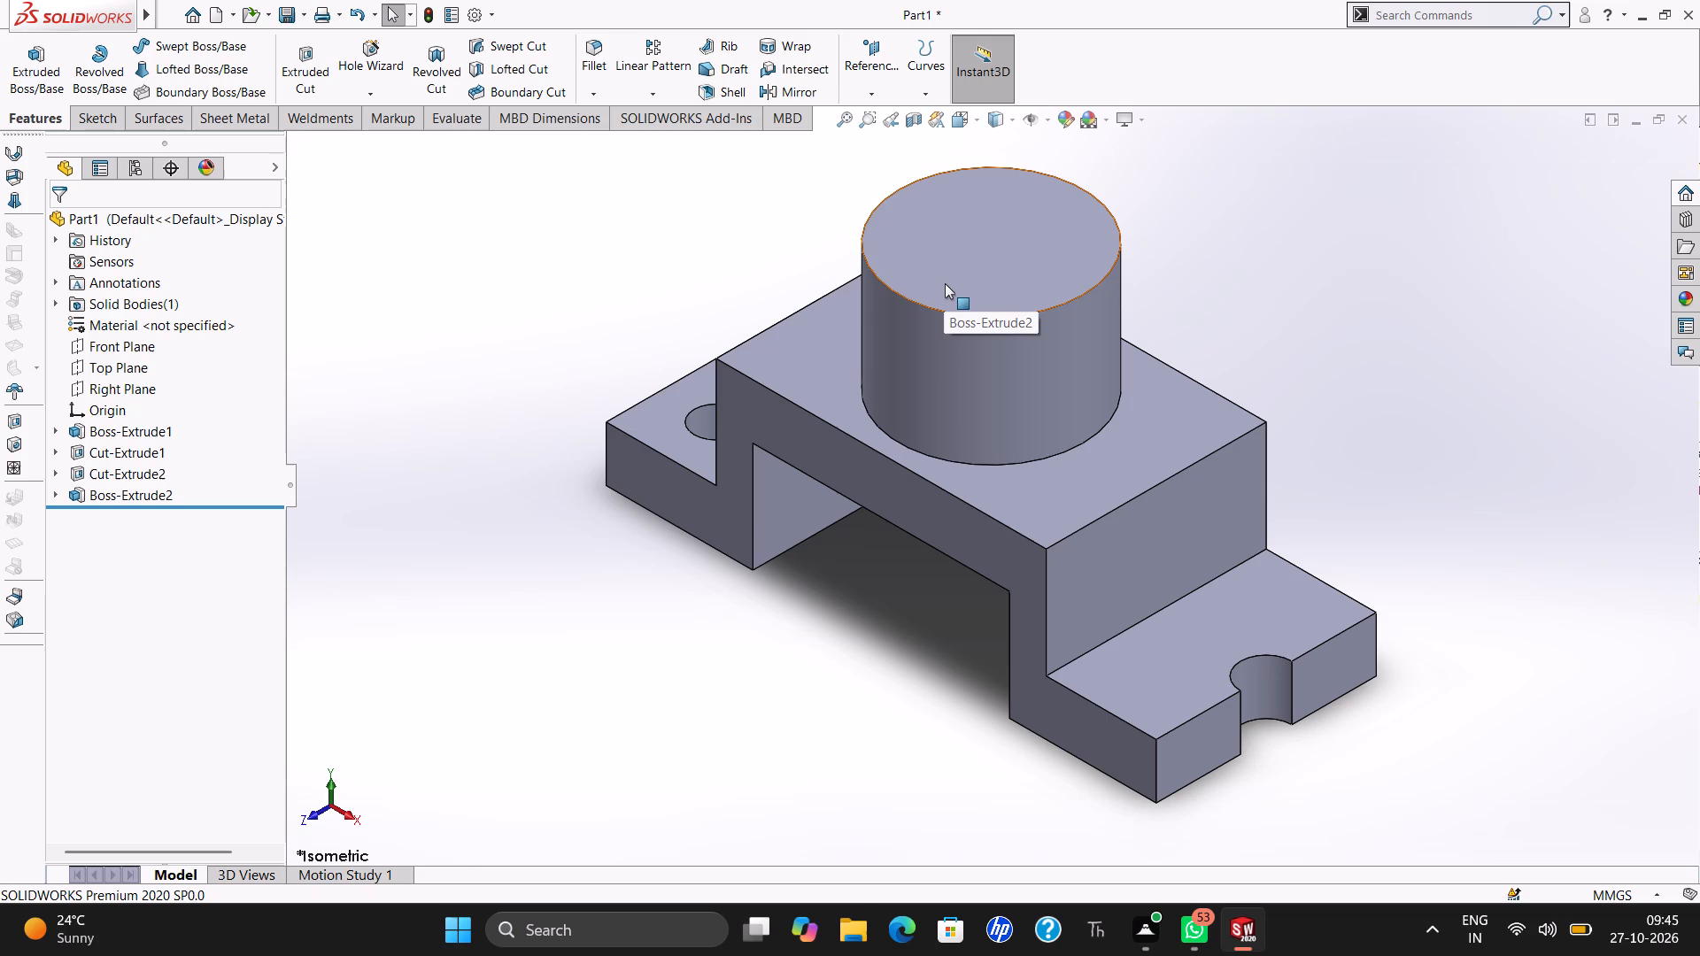
Sketch a circle of 20 mm radius centred on the origin on the boss's top face, and exit the sketch.
left_click(977, 257)
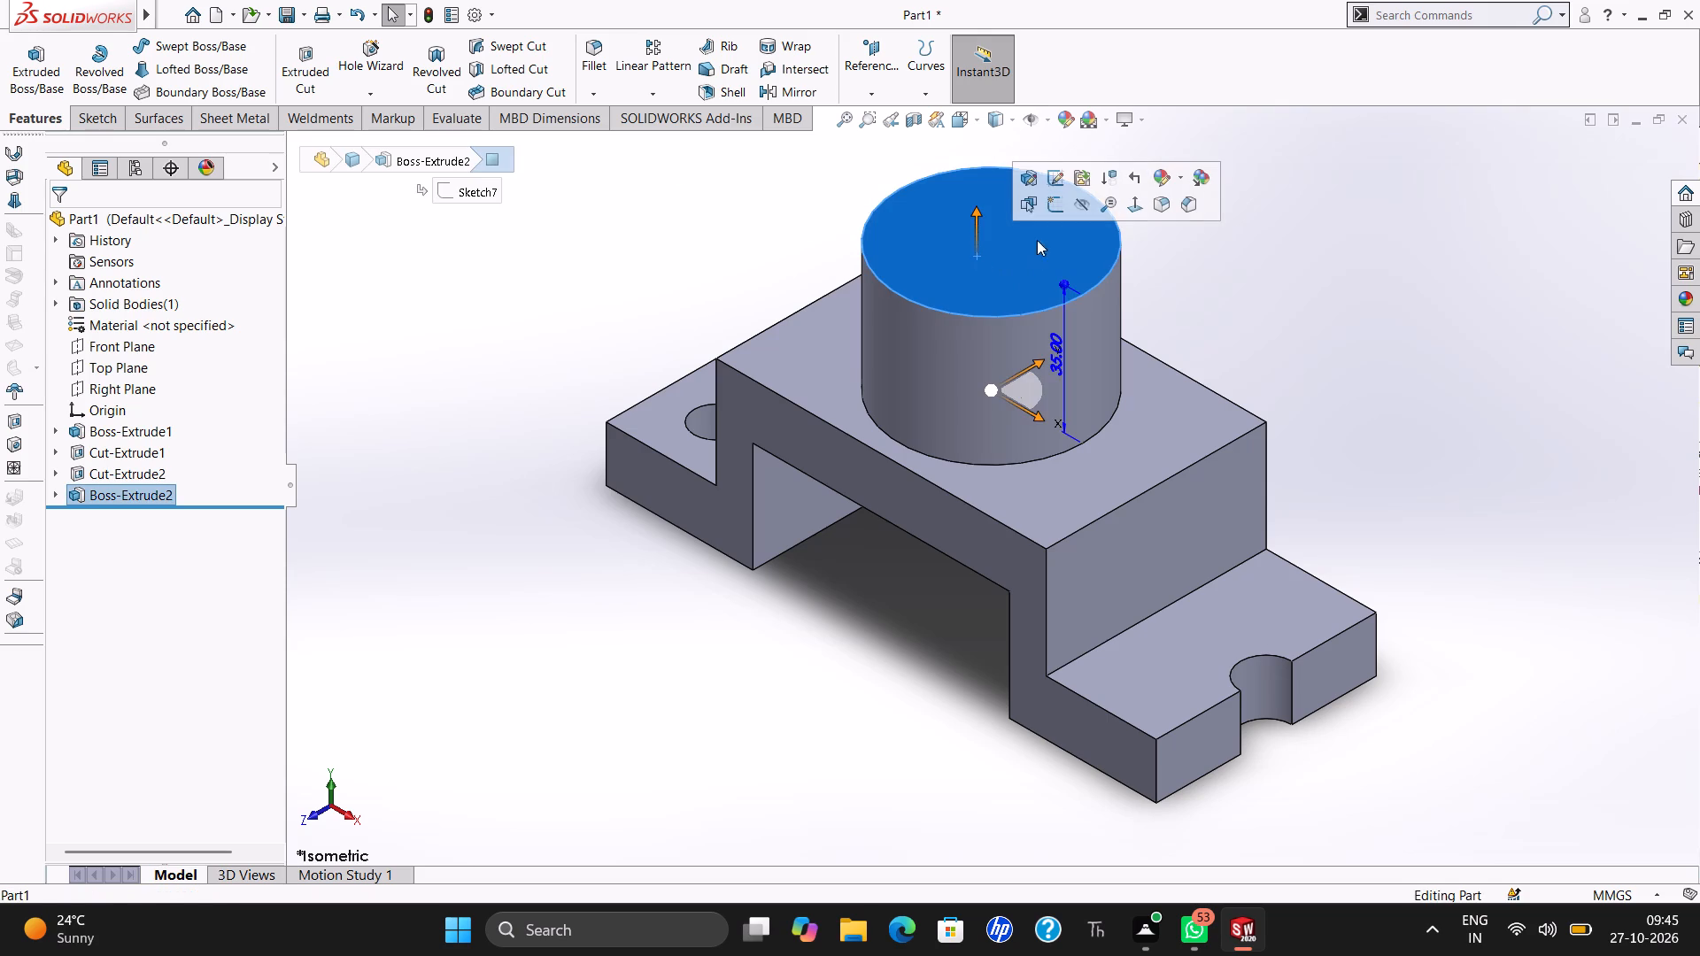
left_click(1055, 205)
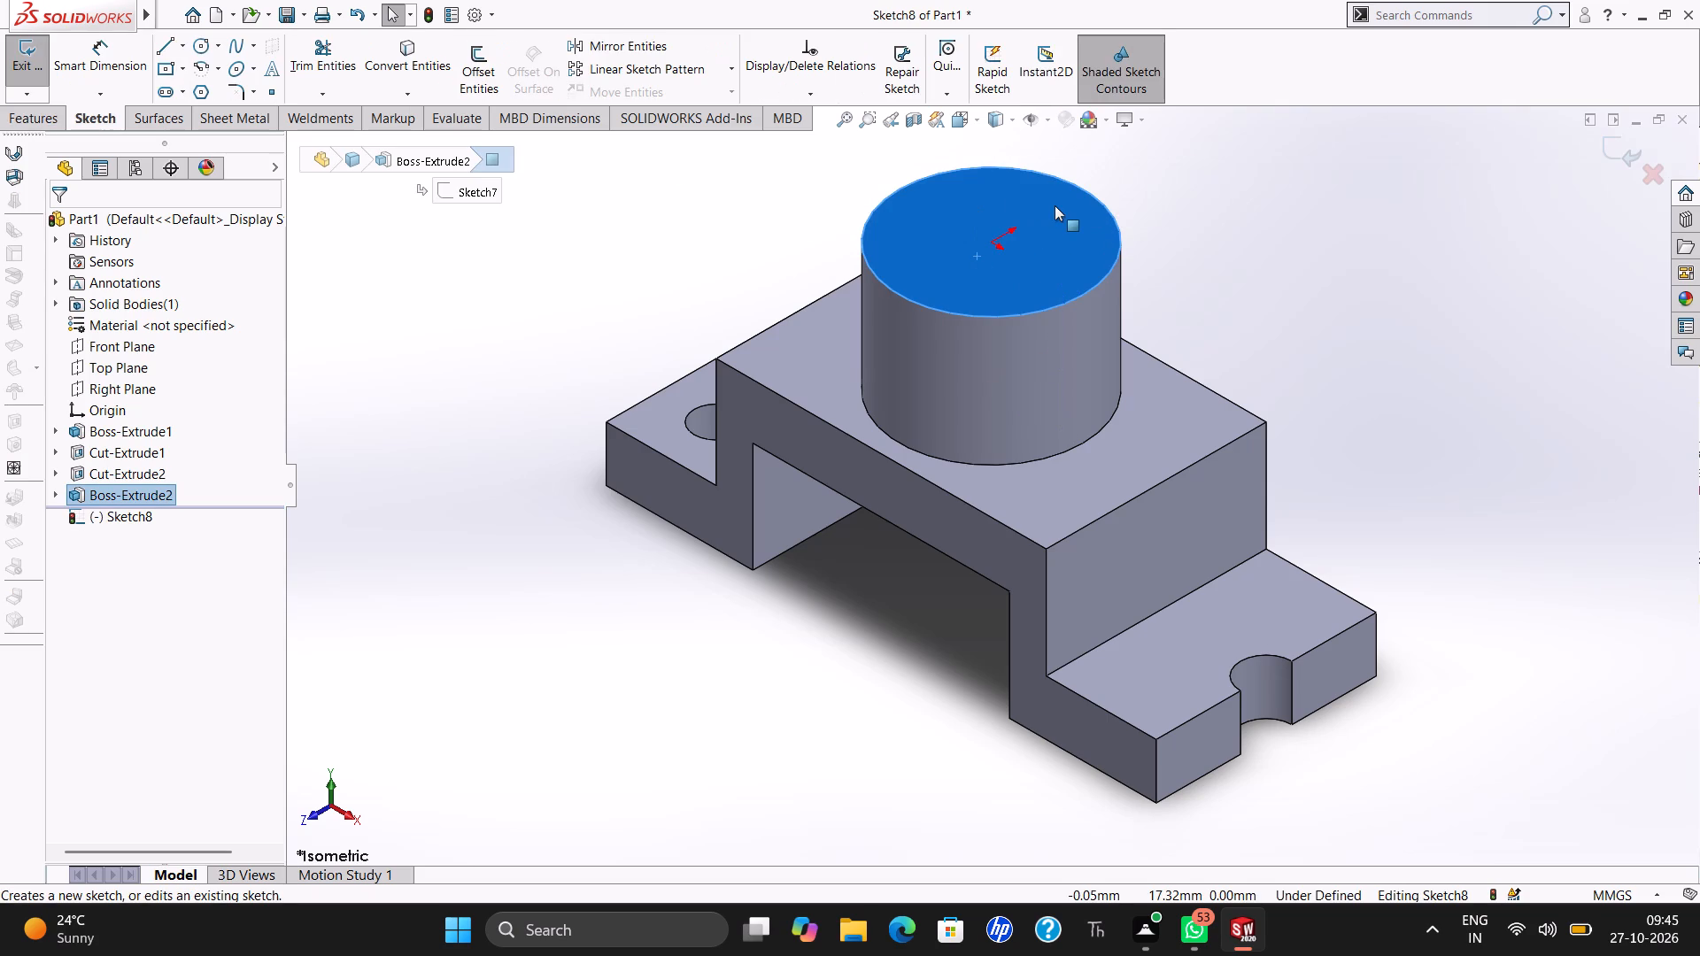
key("ctrl+8")
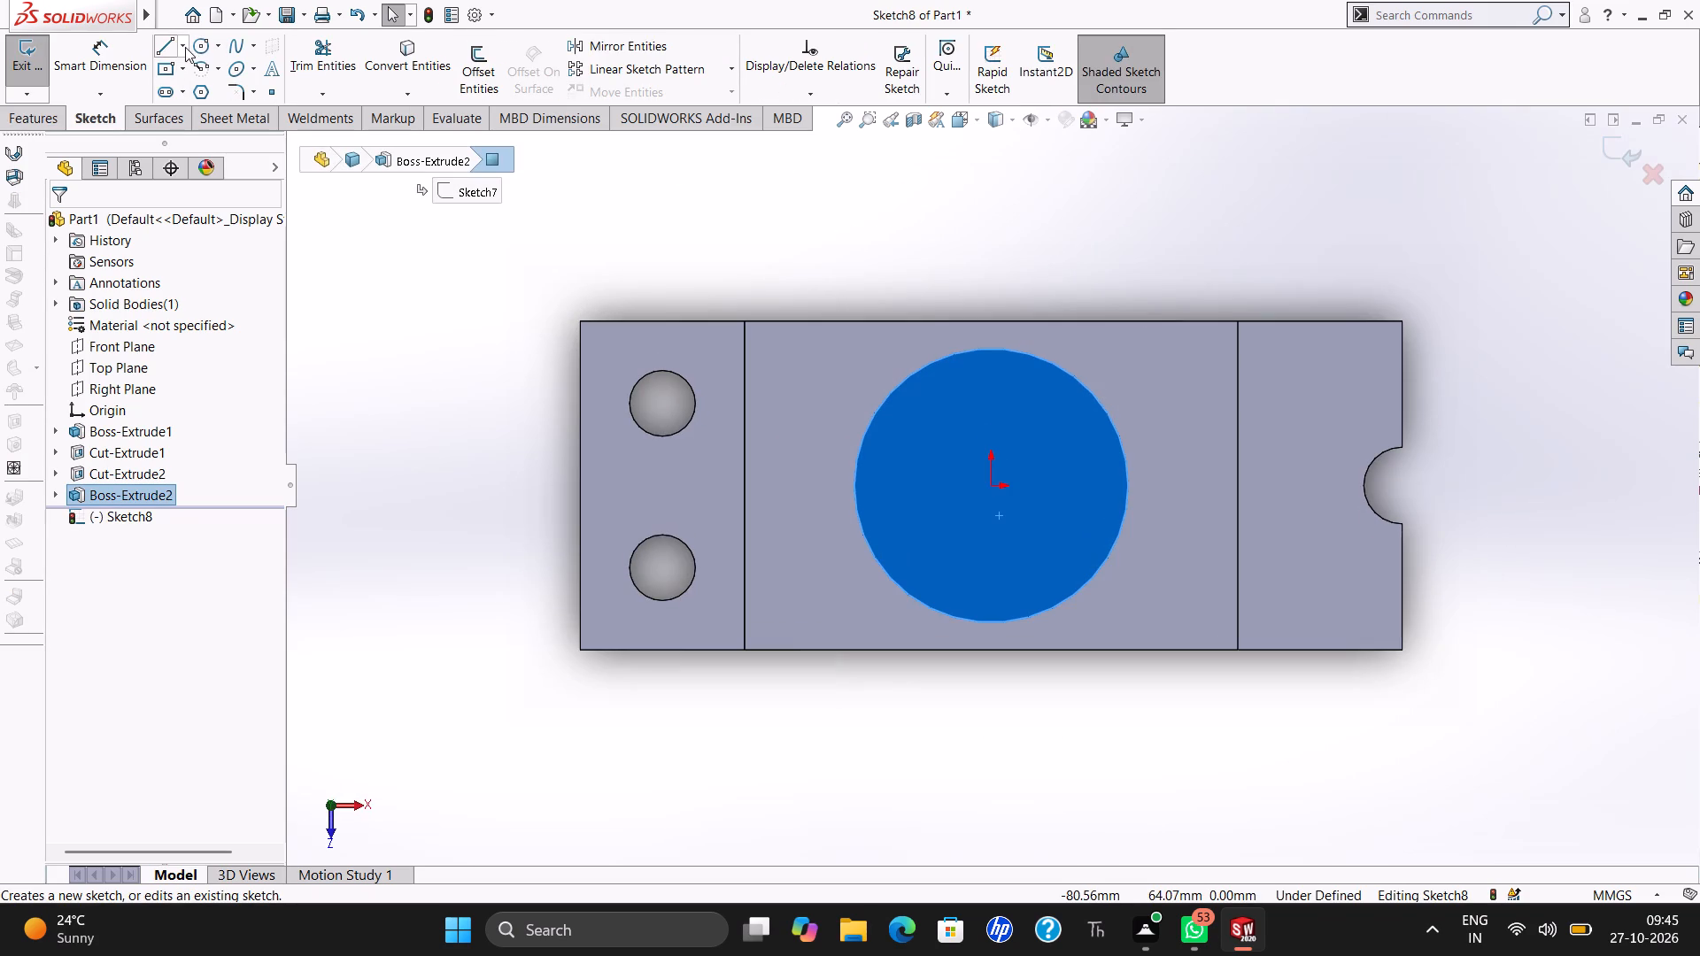
left_click(196, 47)
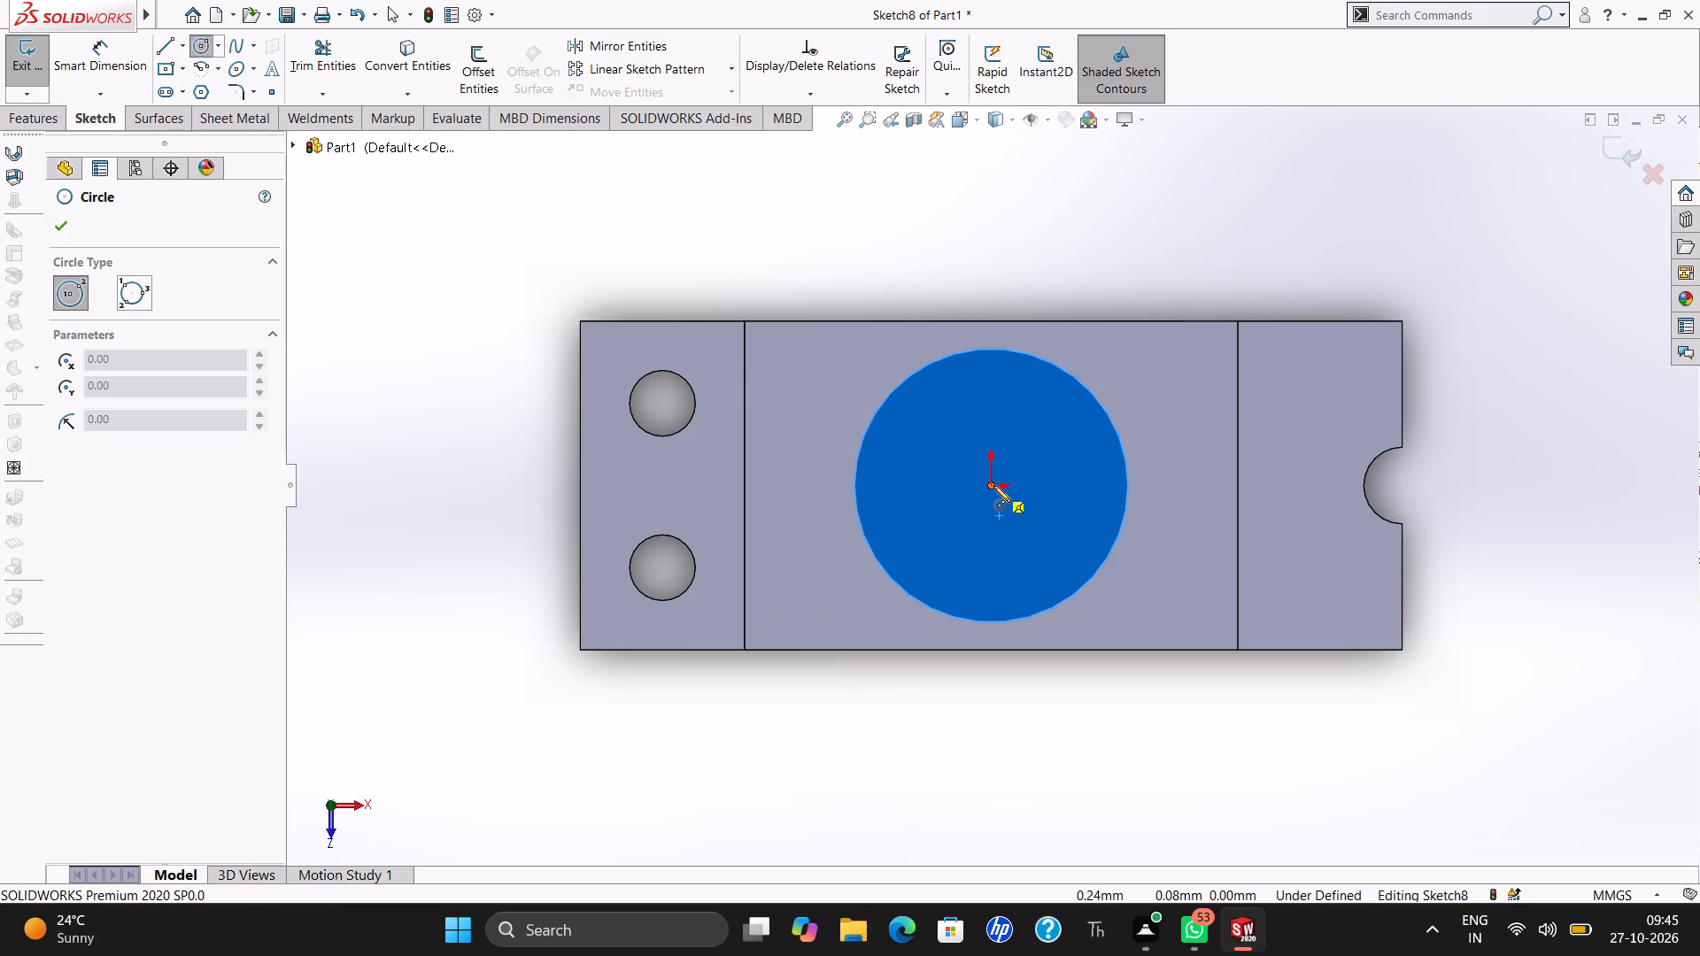
left_click_drag(993, 485, 1062, 514)
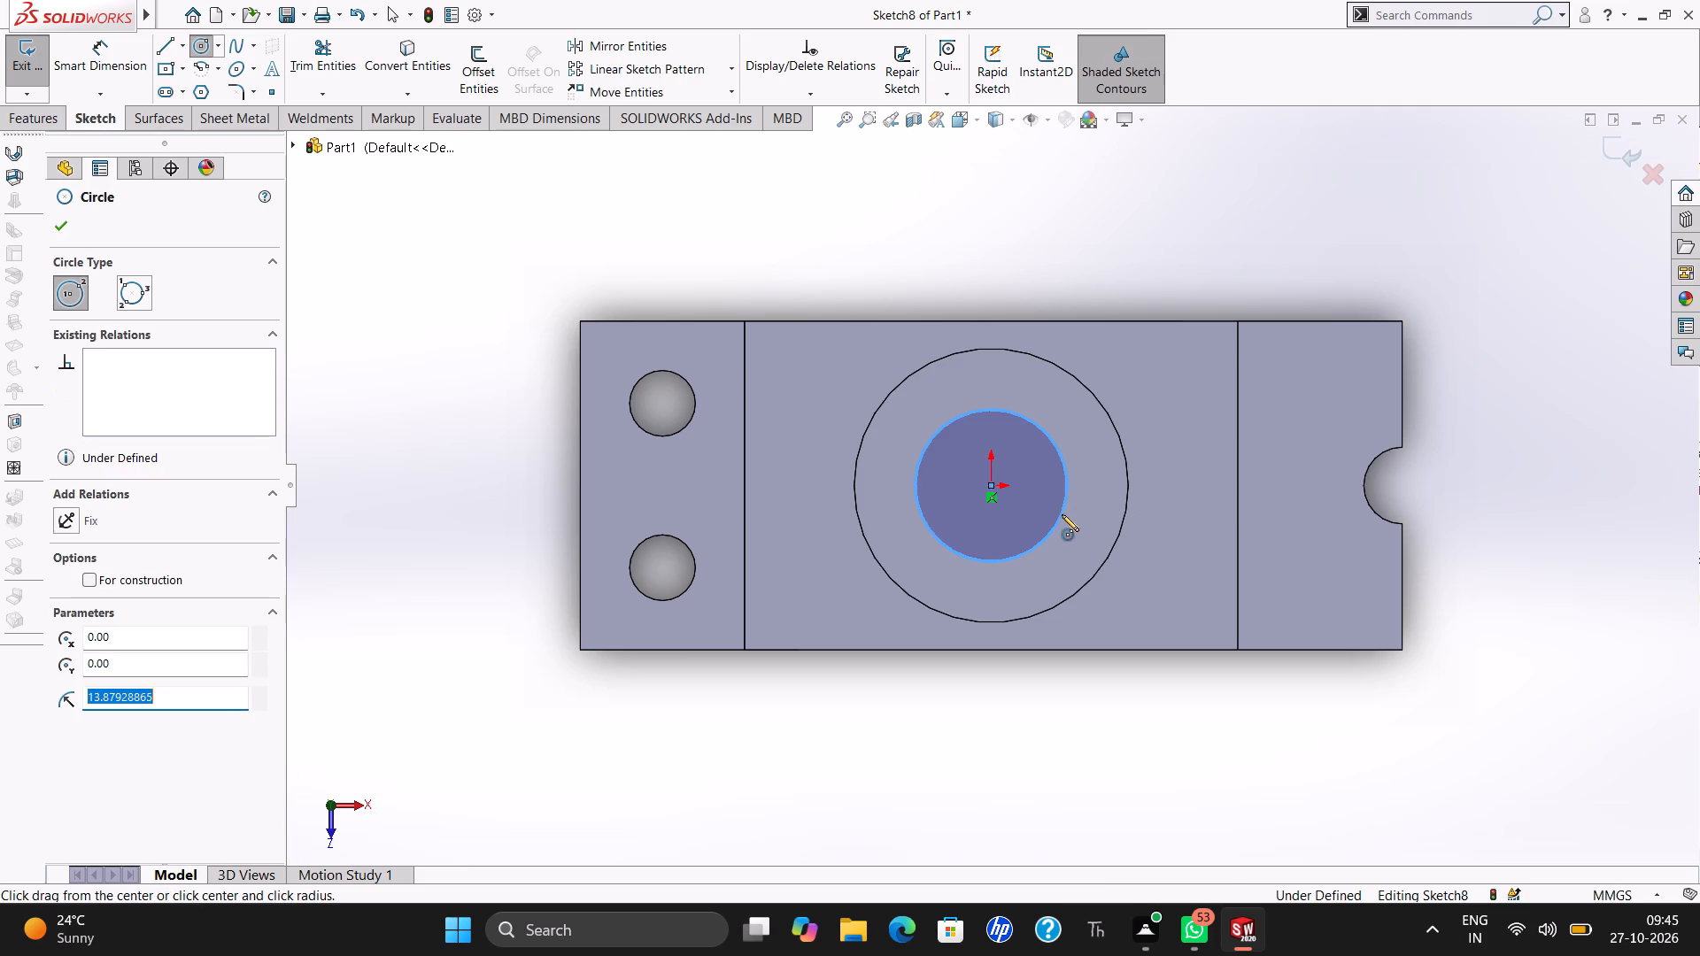
type("20")
key("Return")
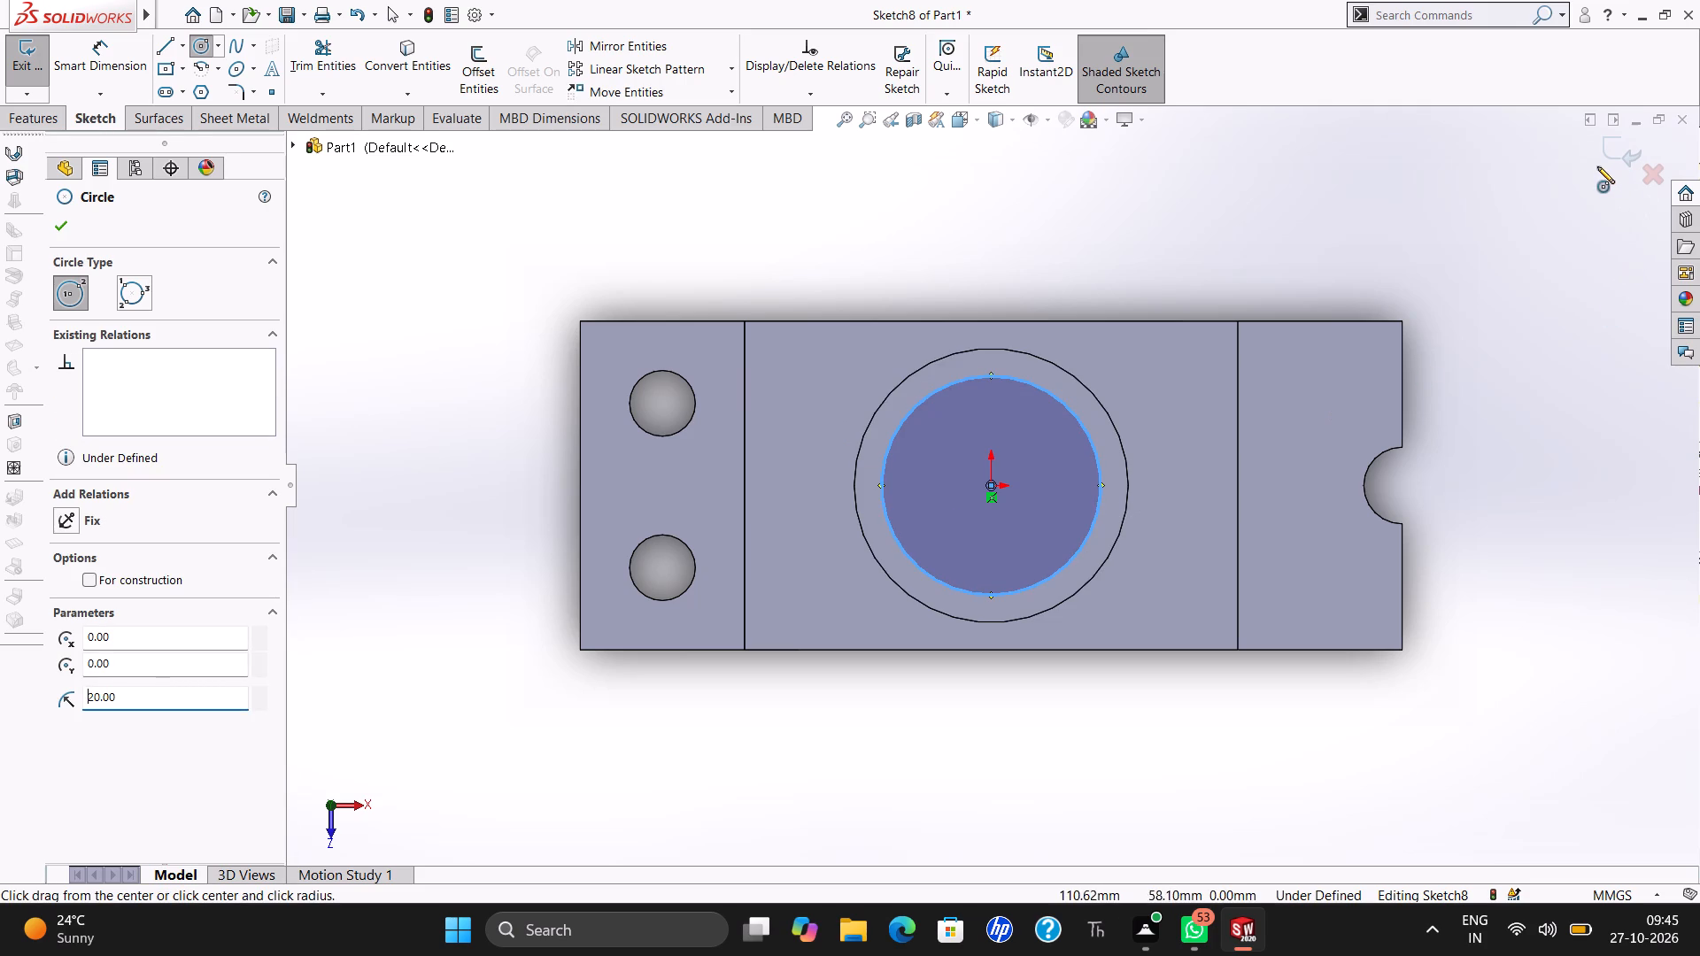
left_click(1610, 157)
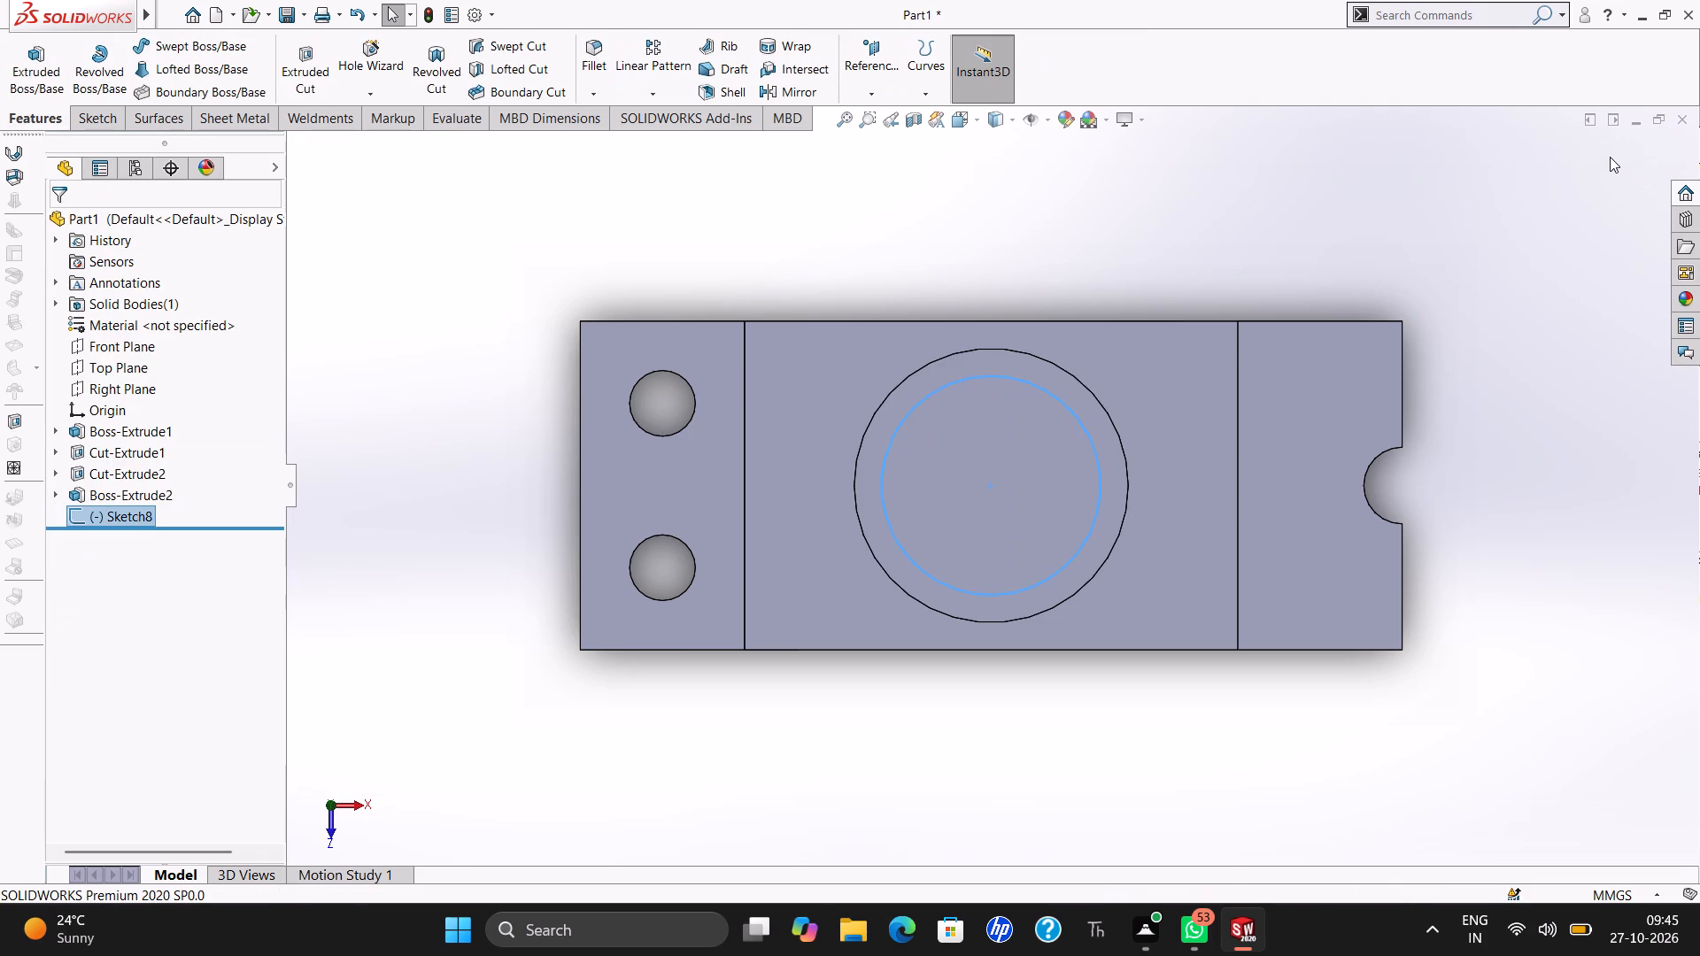
Cut the 20 mm radius circle into the boss as a blind extruded cut 10 mm deep.
key("ctrl+7")
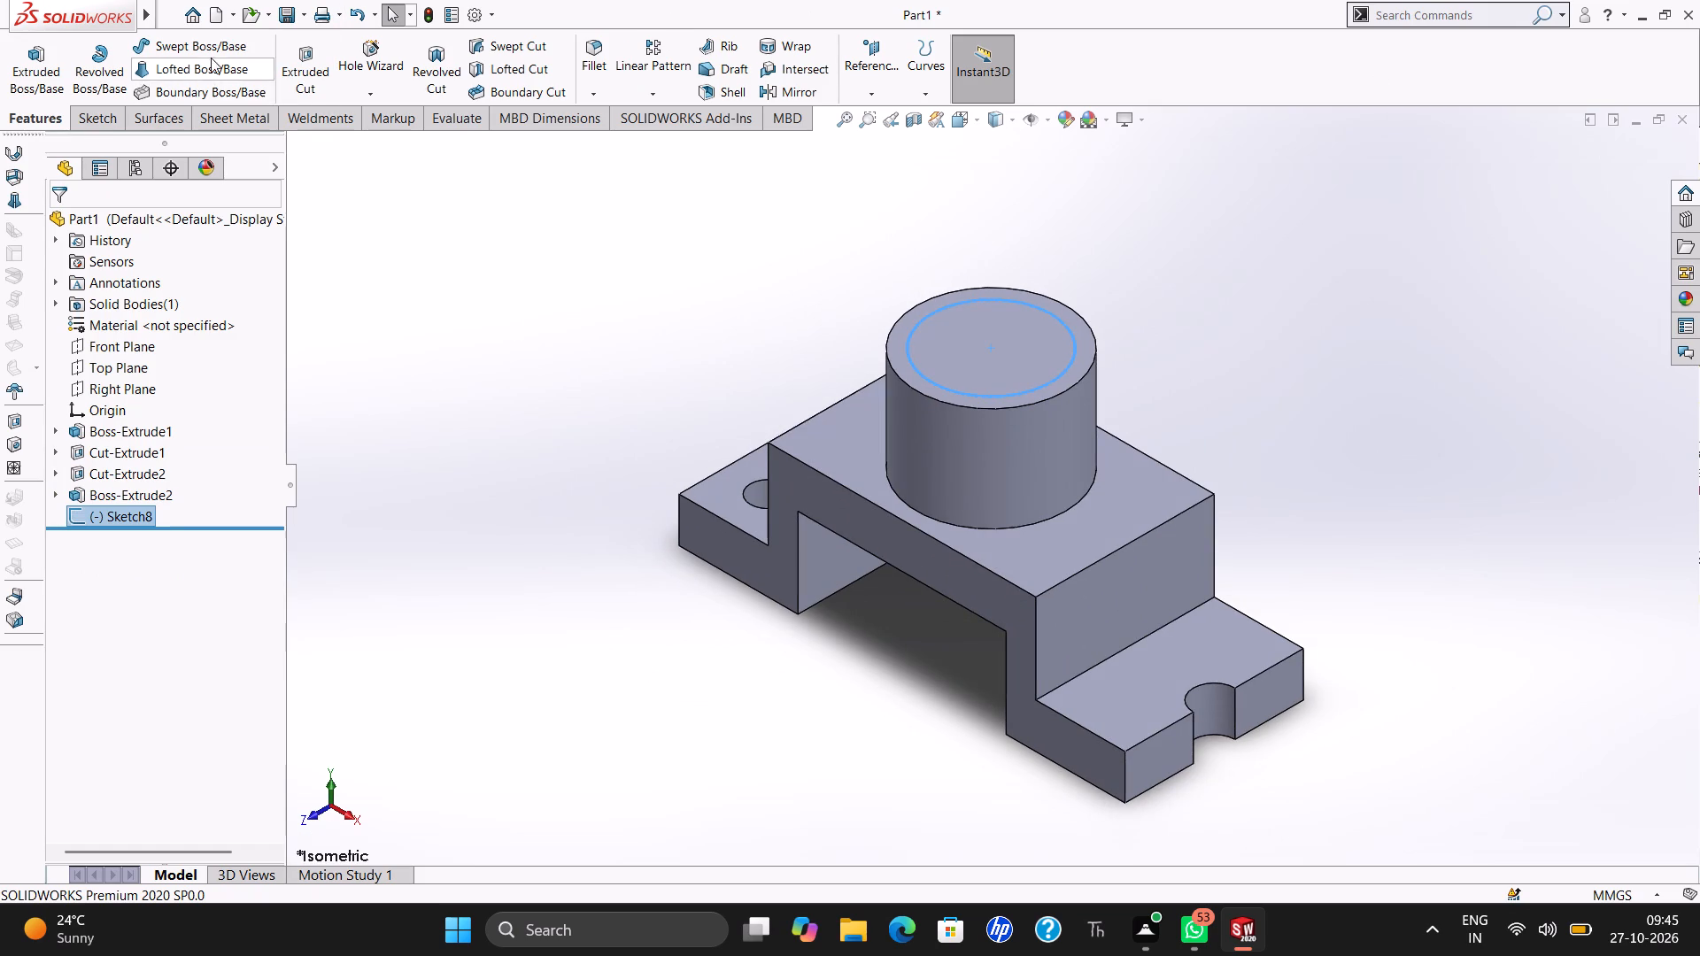
left_click(300, 55)
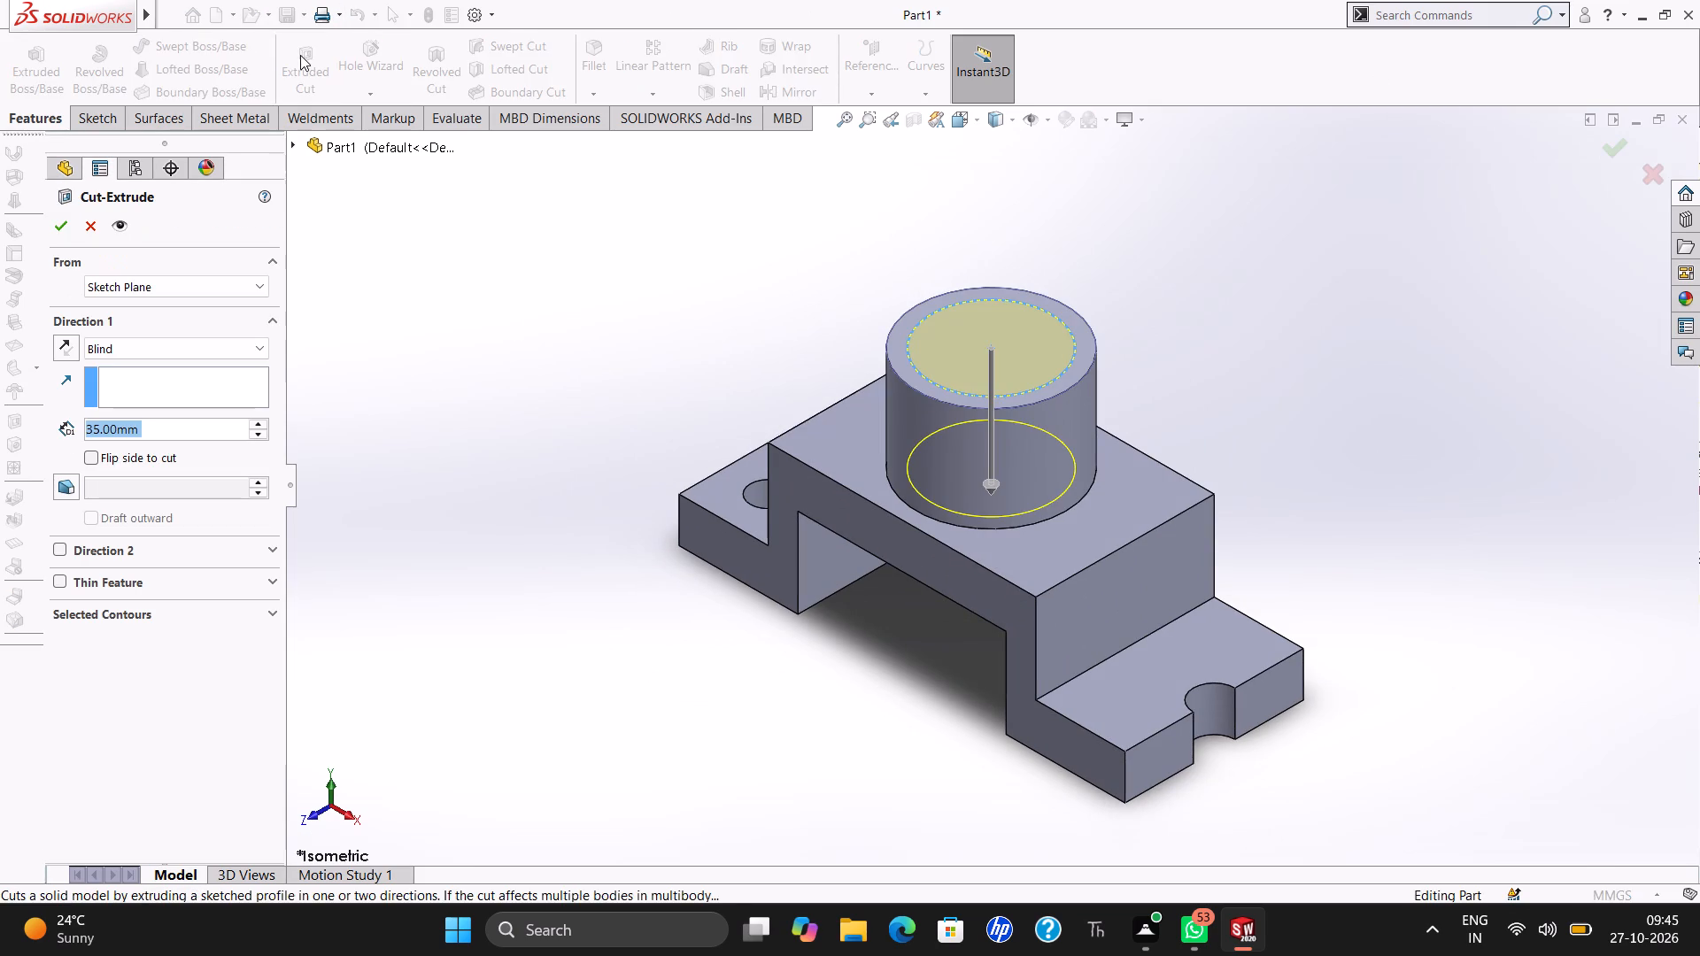
type("10")
key("Return")
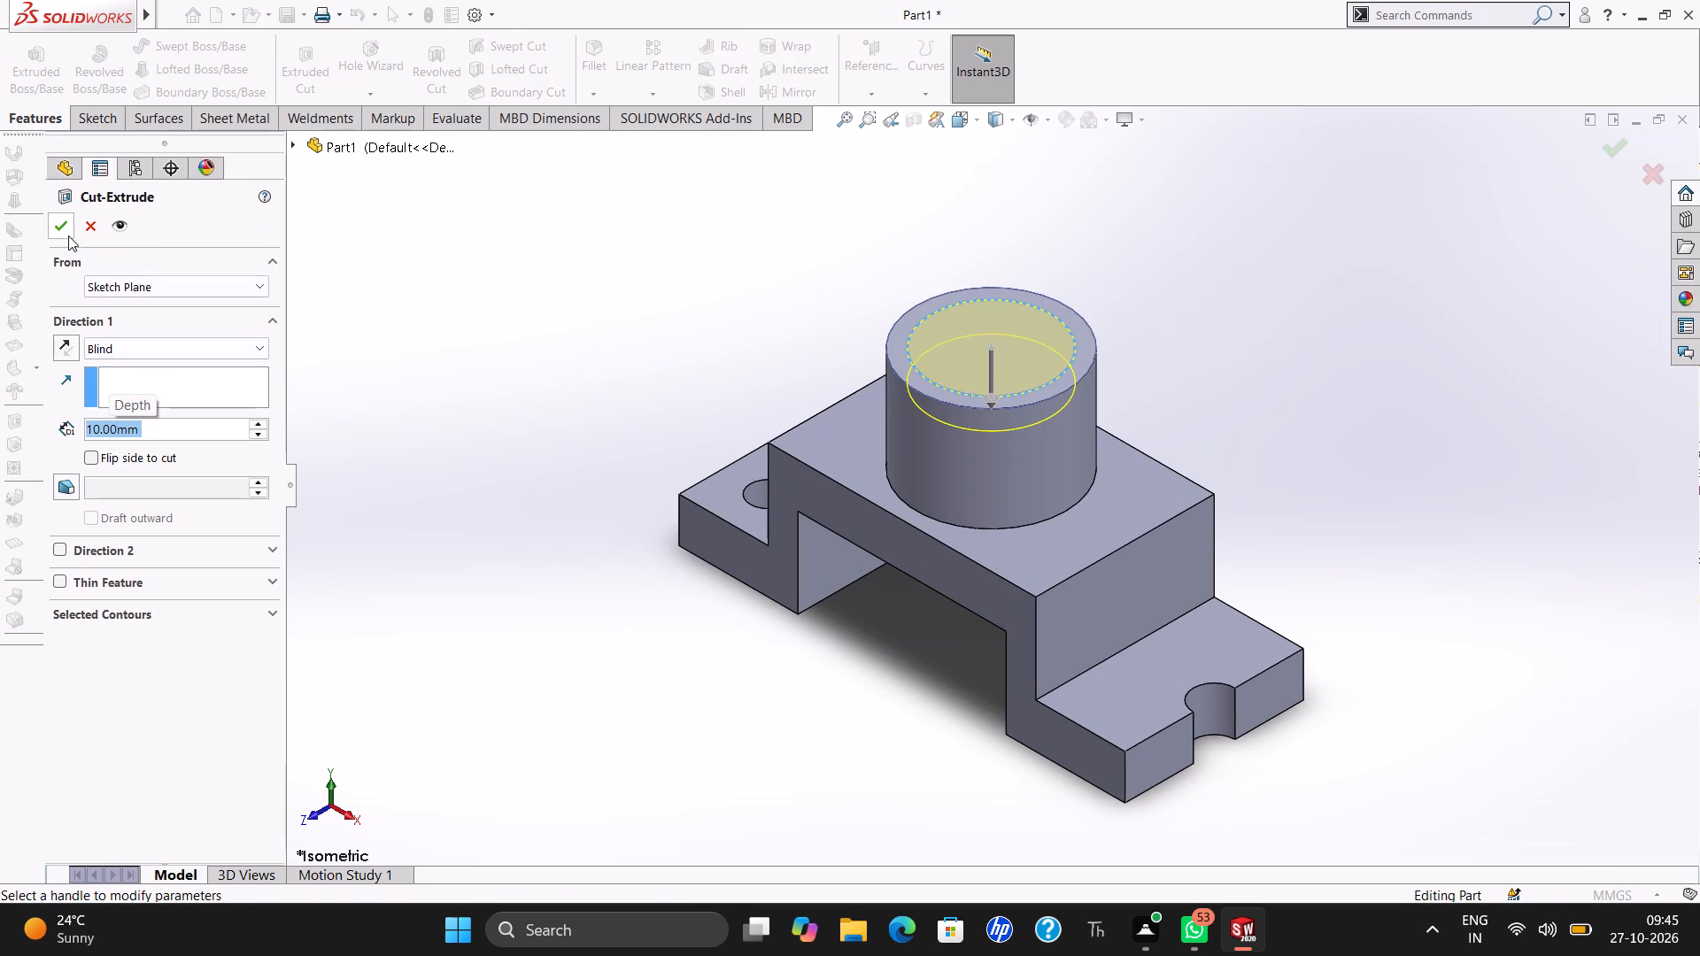
left_click(65, 230)
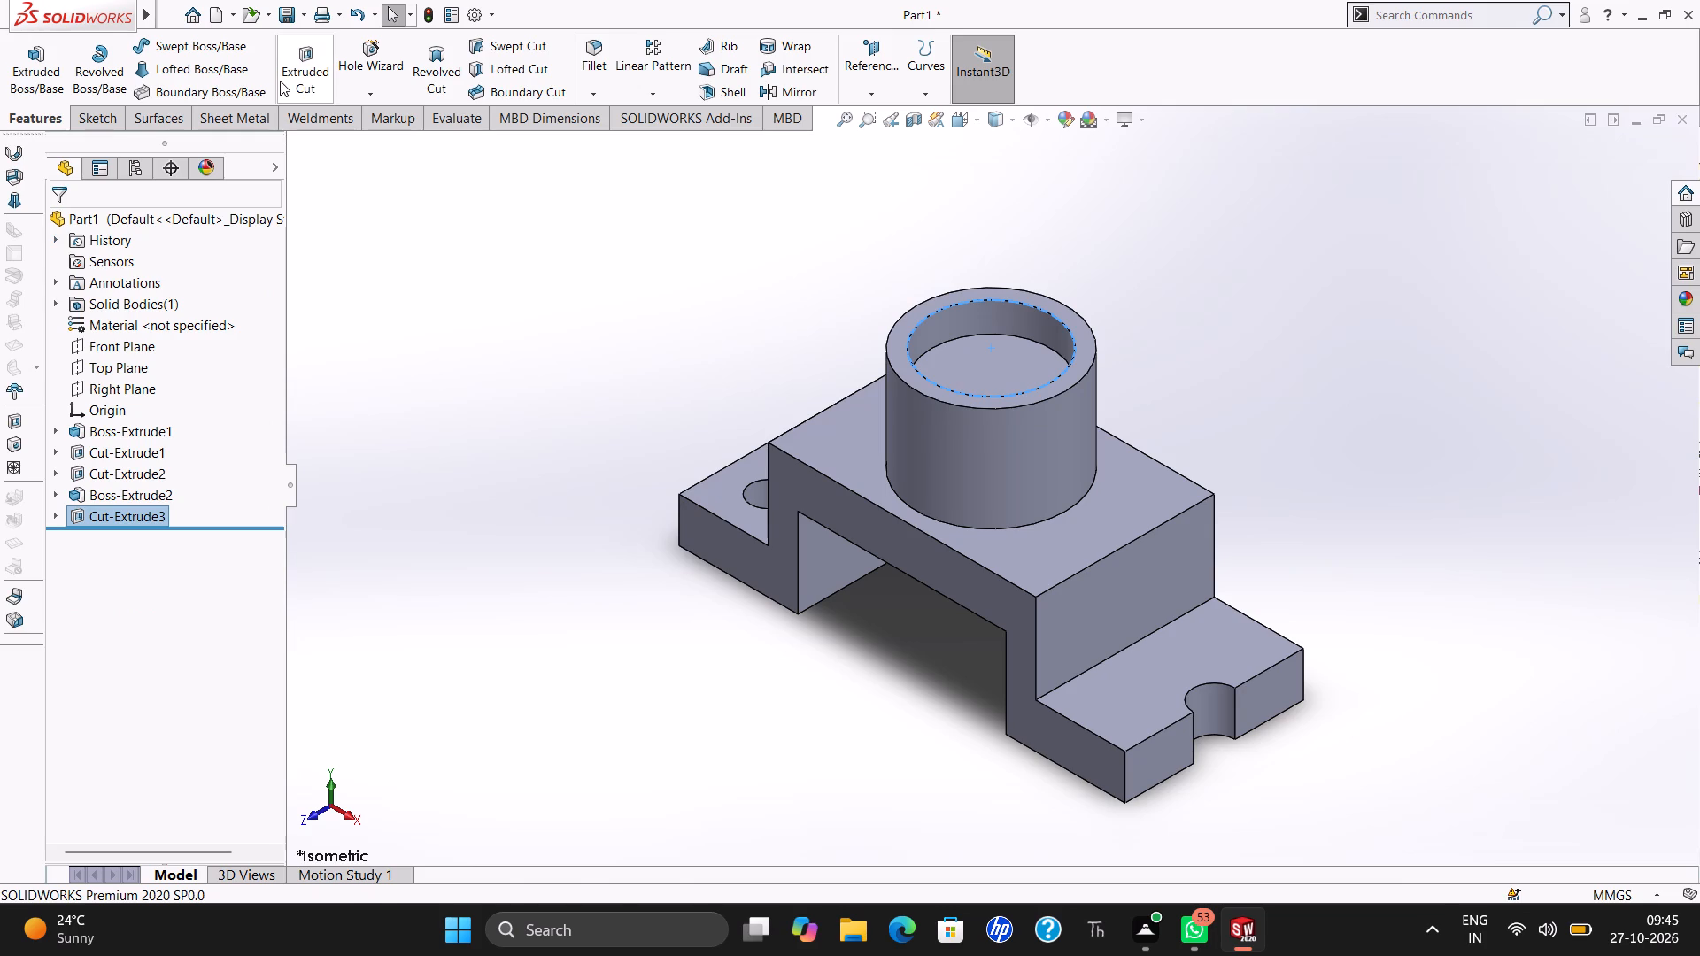
key("Escape")
key("Escape")
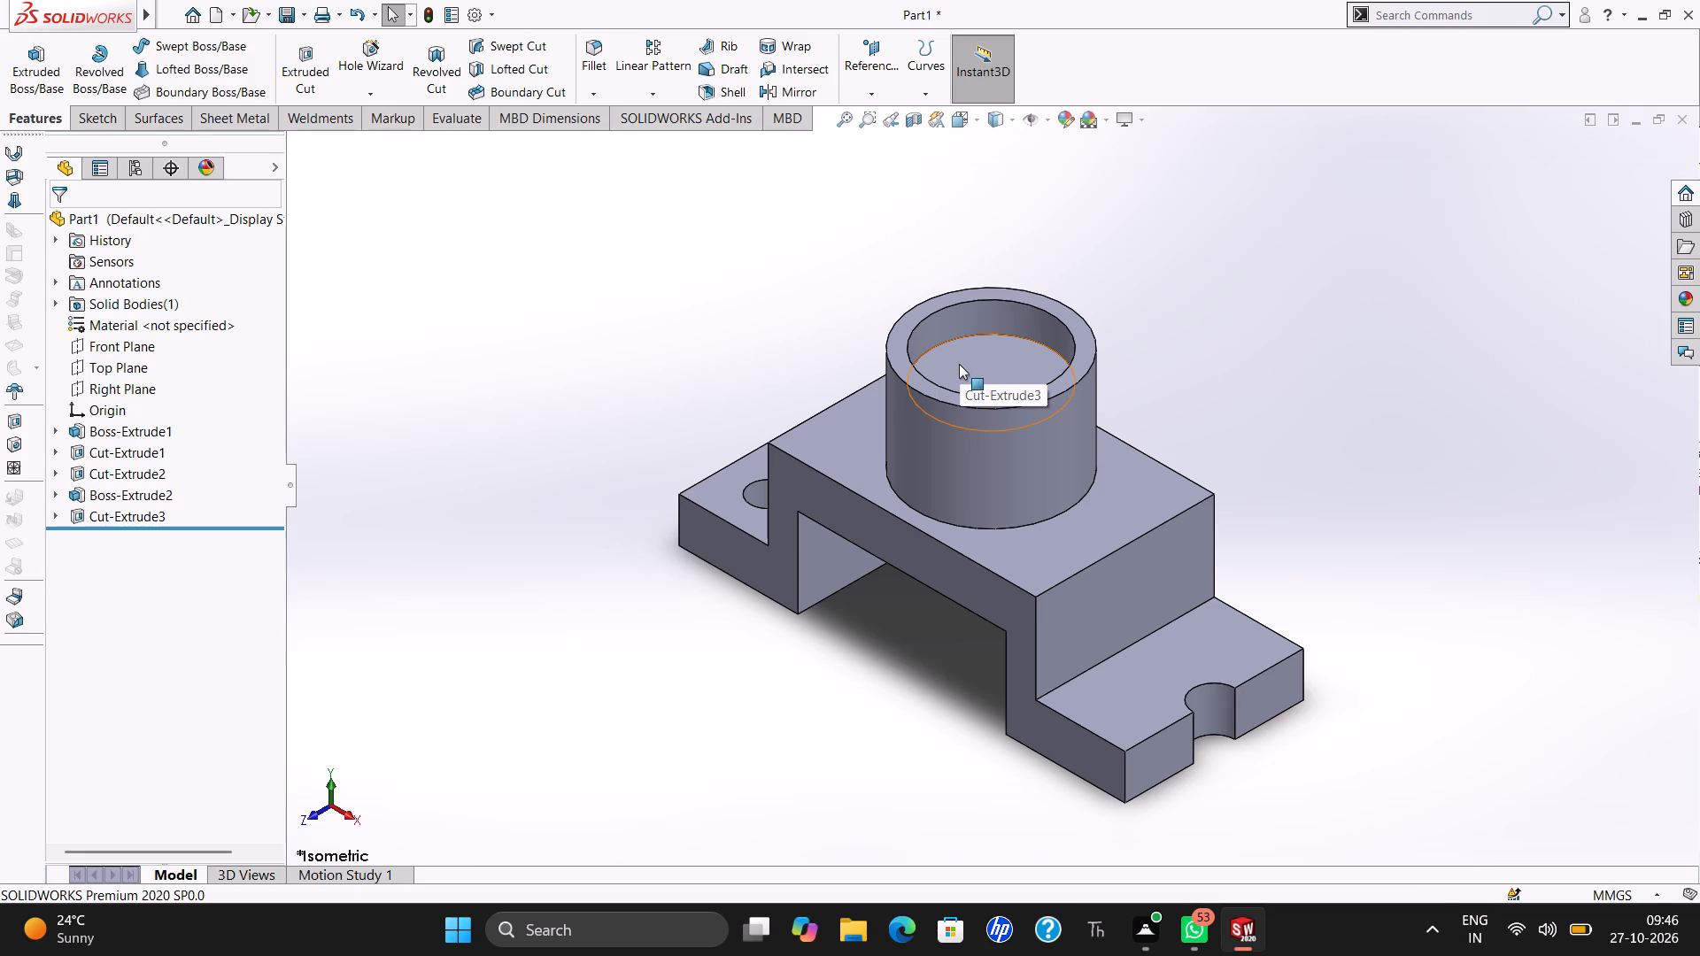
Sketch a circle of 15 mm radius centred on the origin on the floor of the boss's recess, and exit the sketch.
left_click(959, 364)
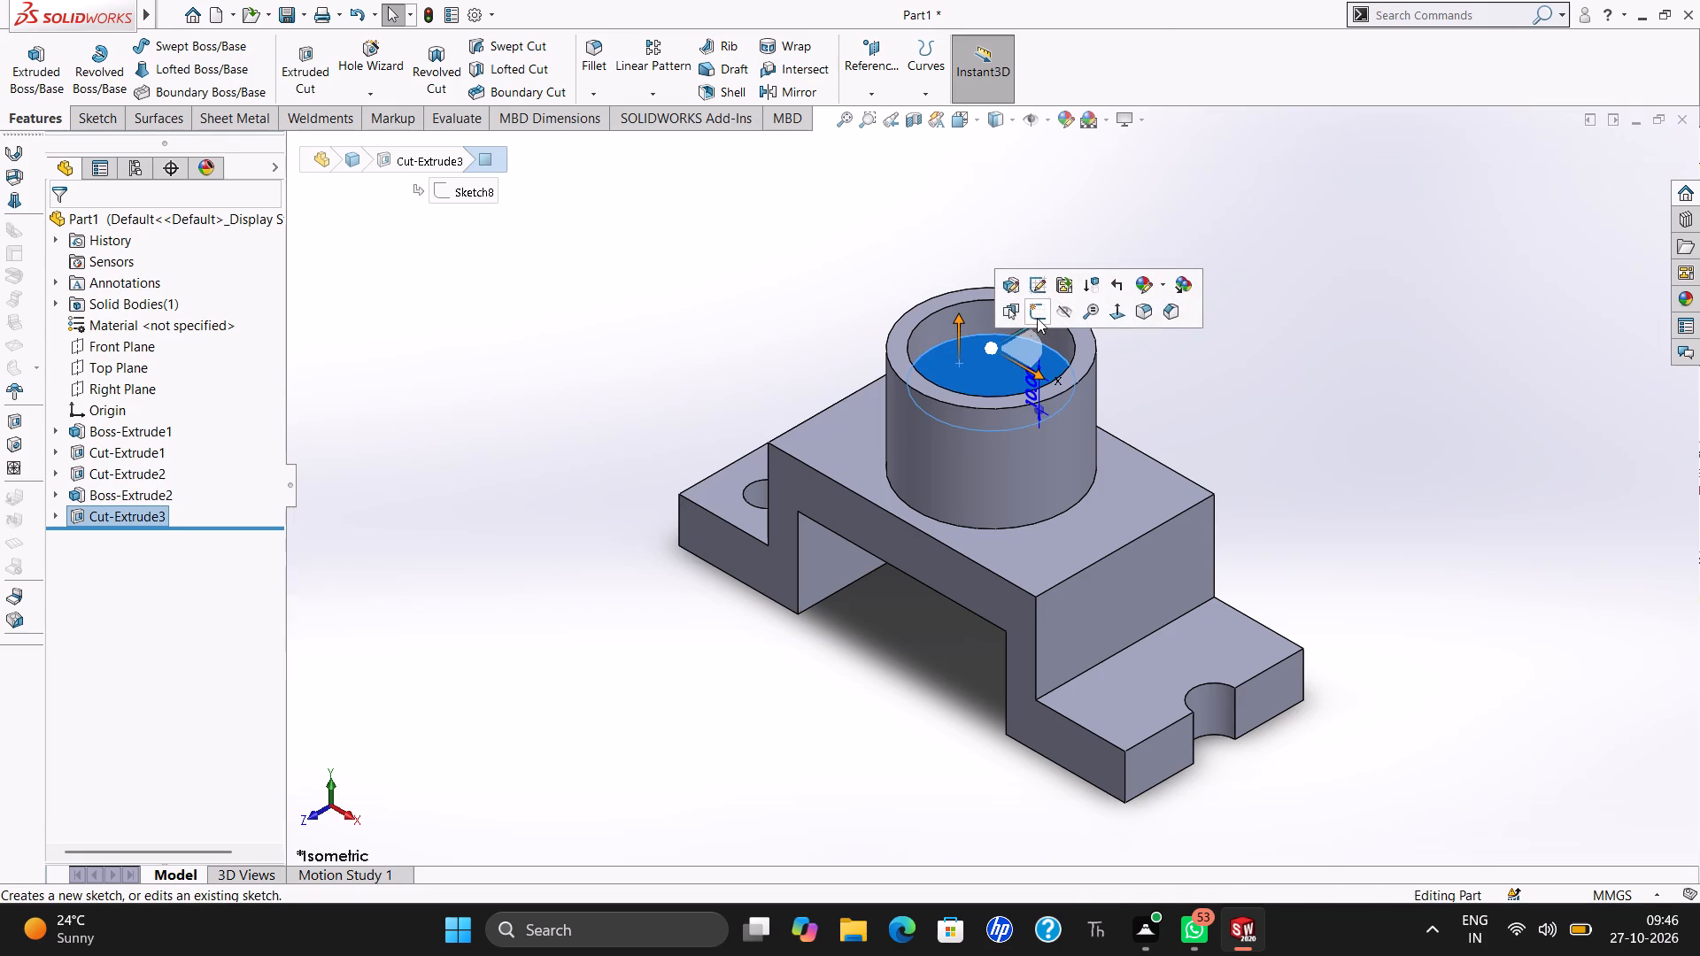
left_click(1037, 318)
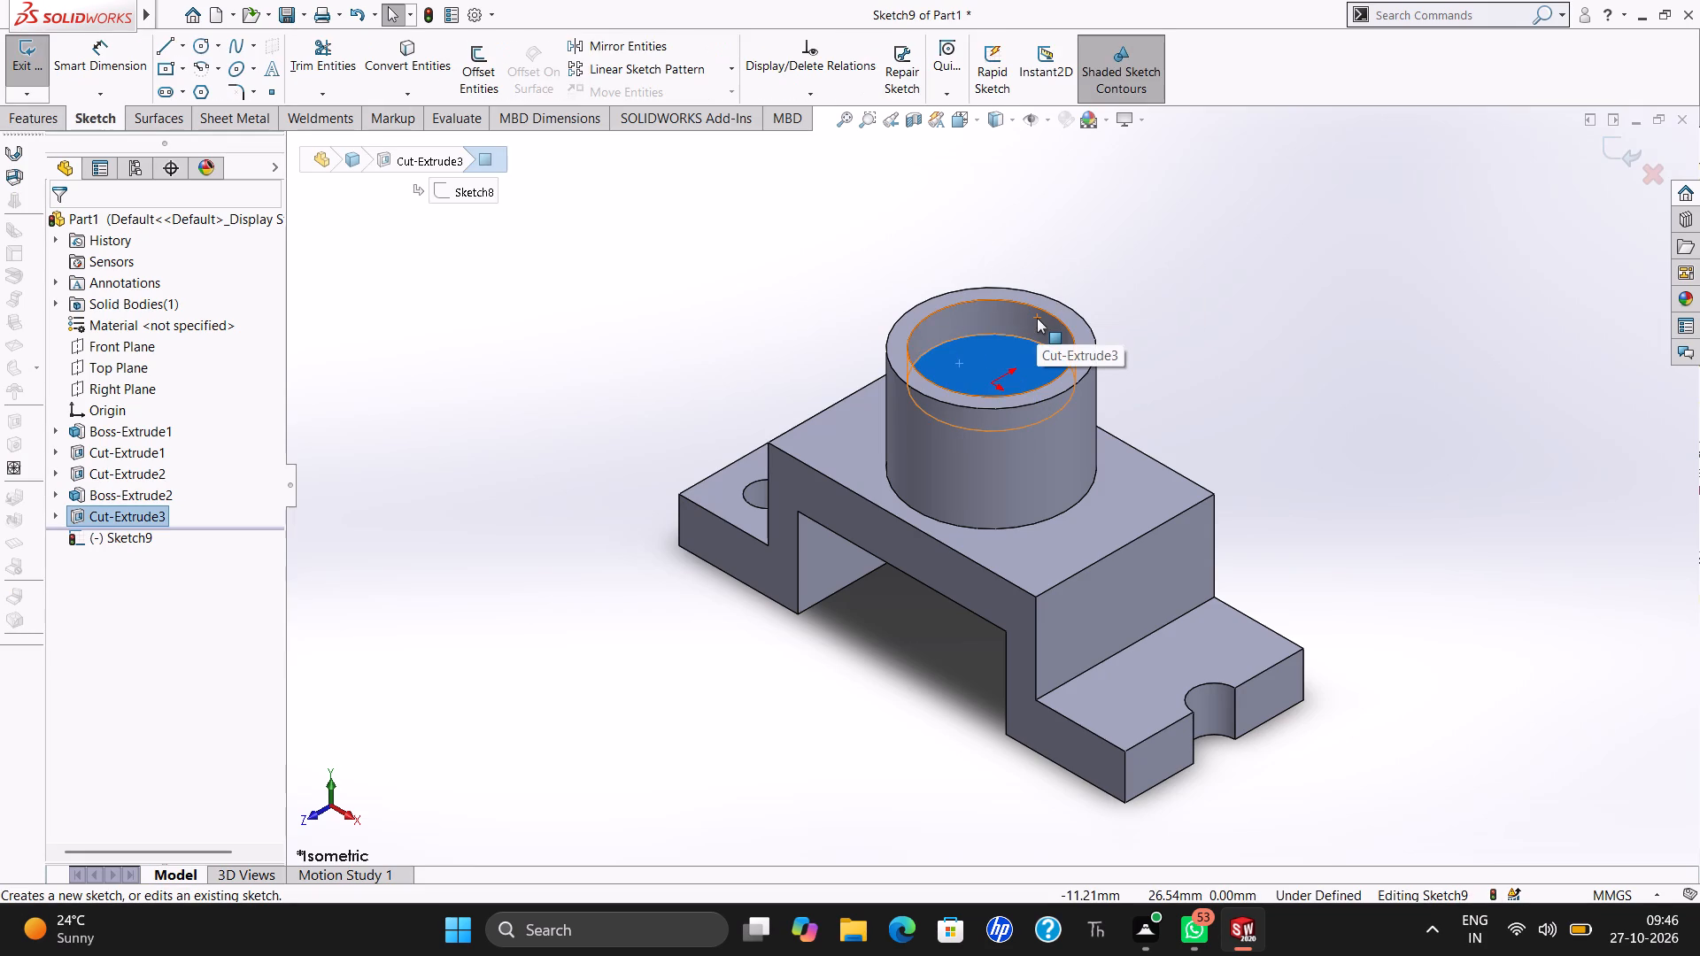
key("ctrl+7")
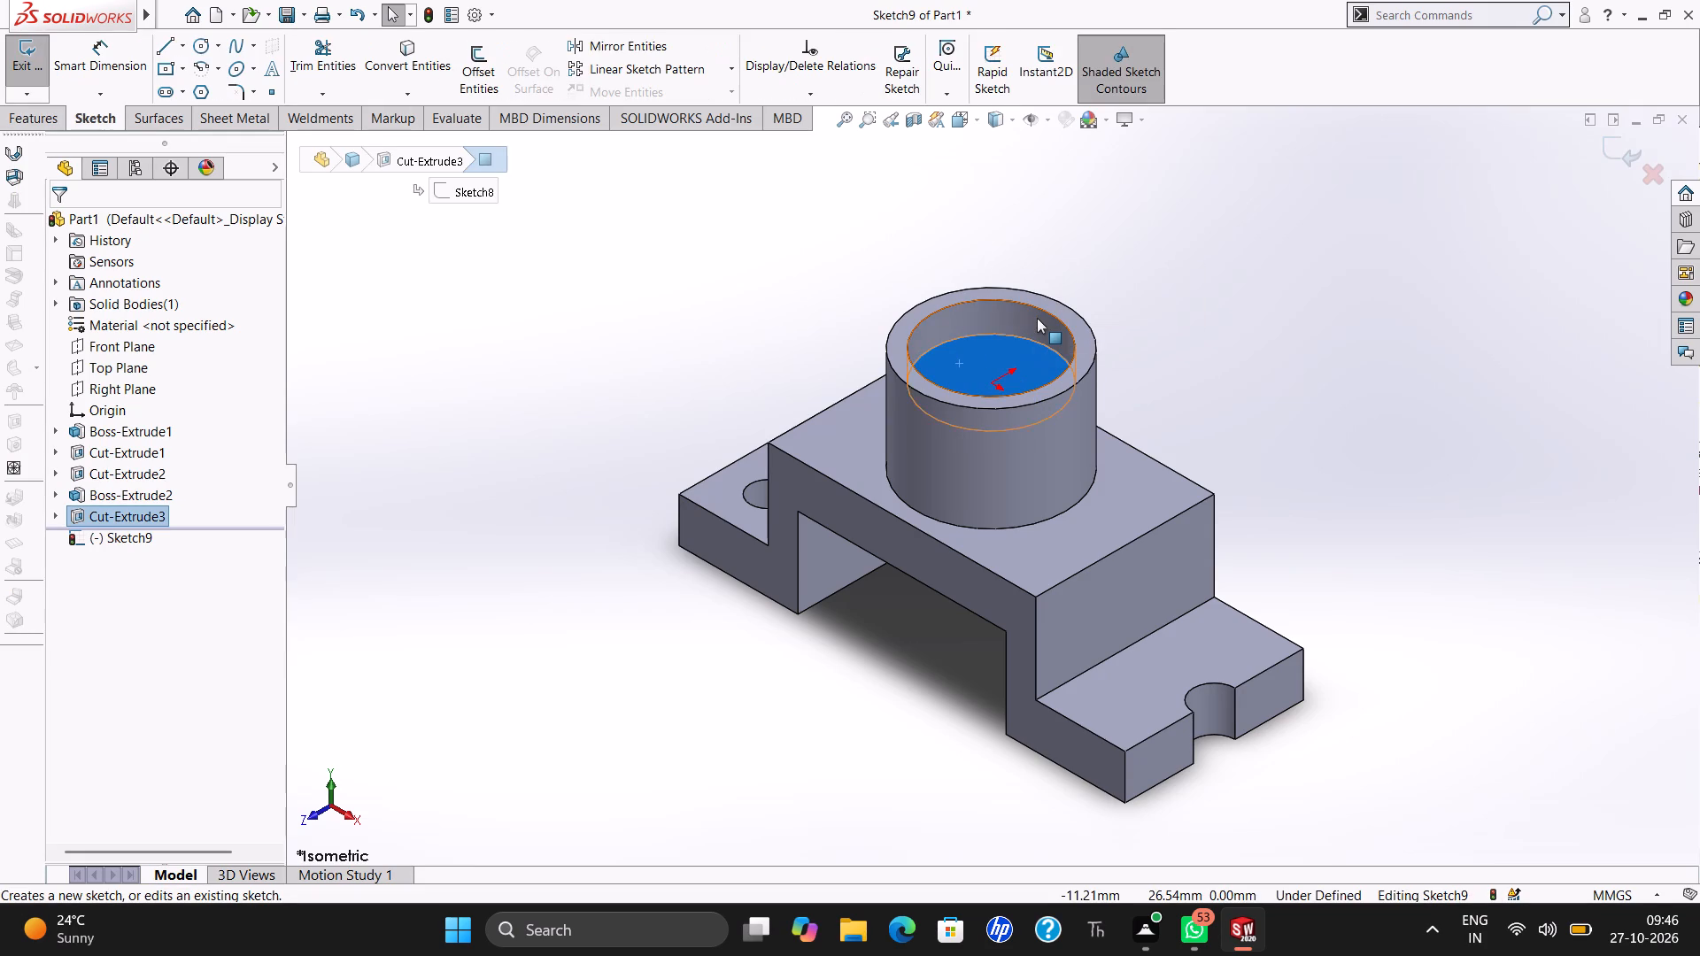
key("ctrl+8")
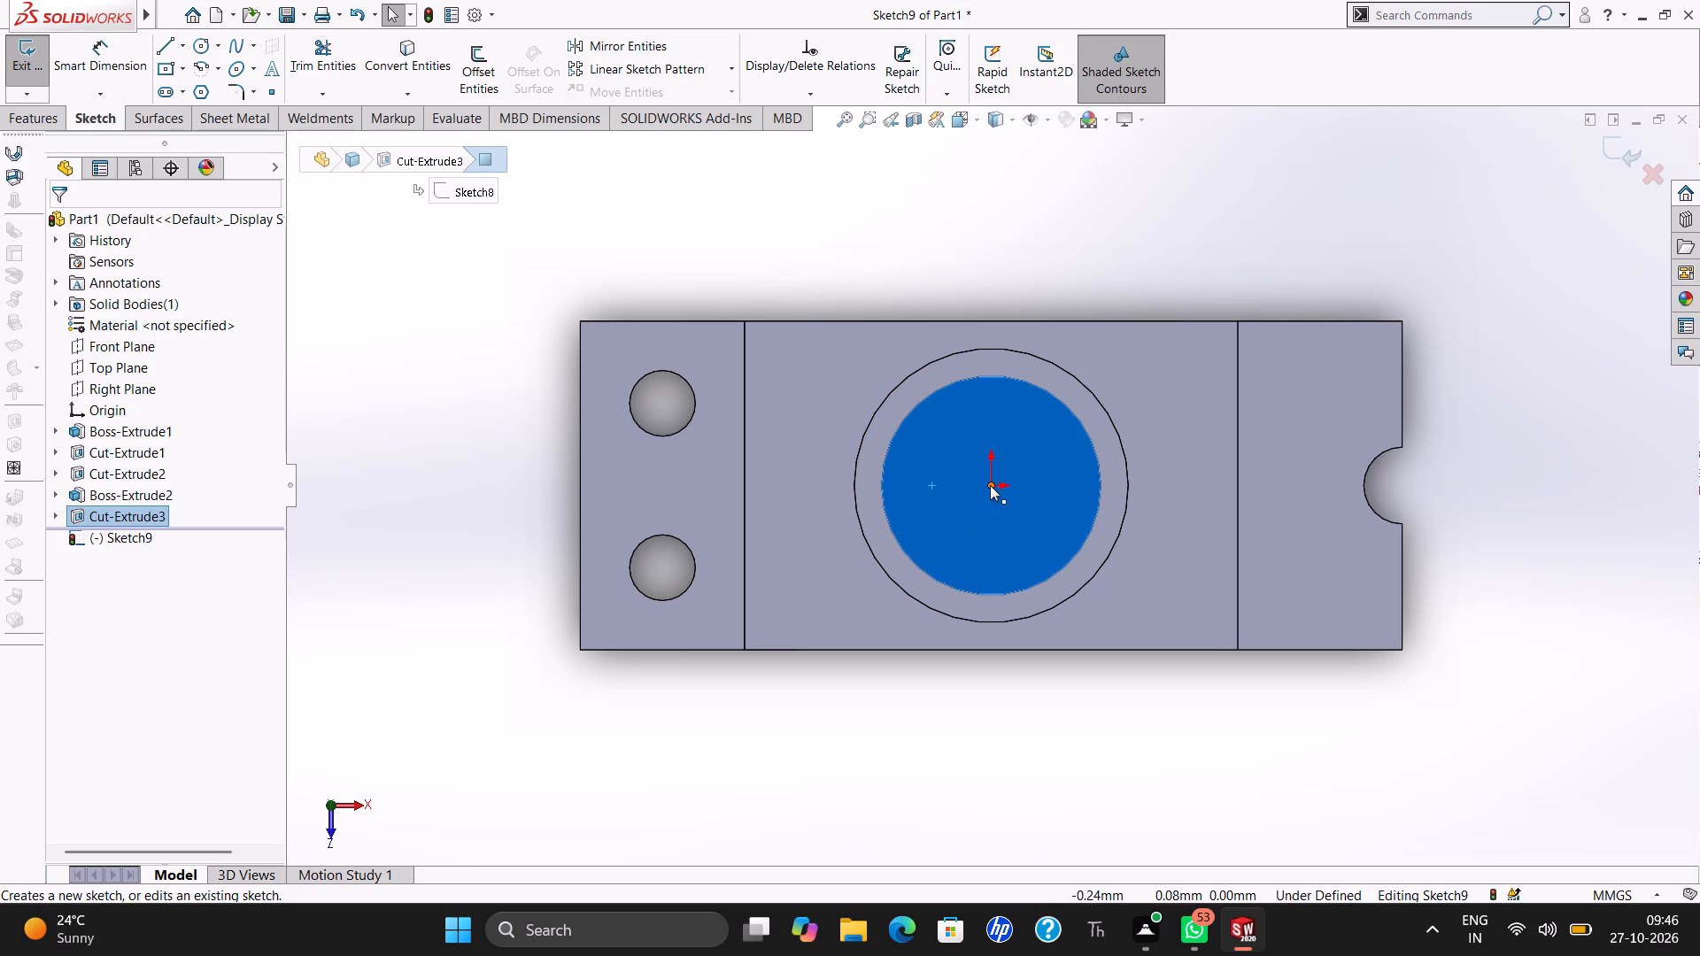
left_click(200, 39)
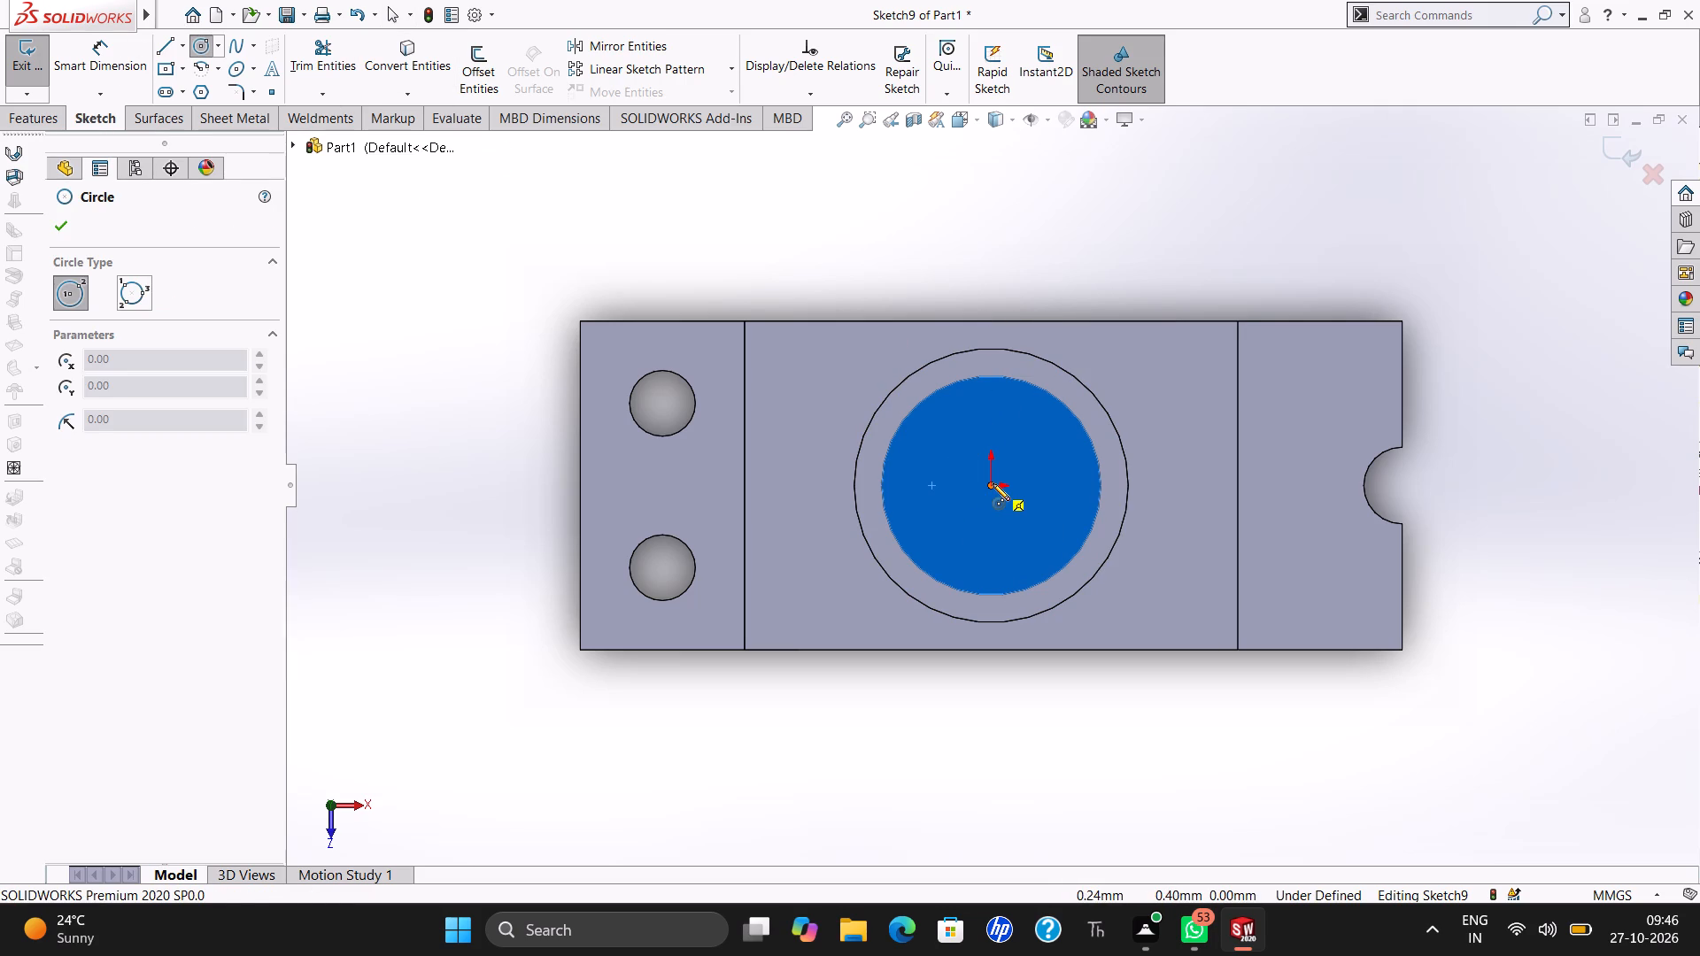
left_click_drag(993, 483, 1053, 509)
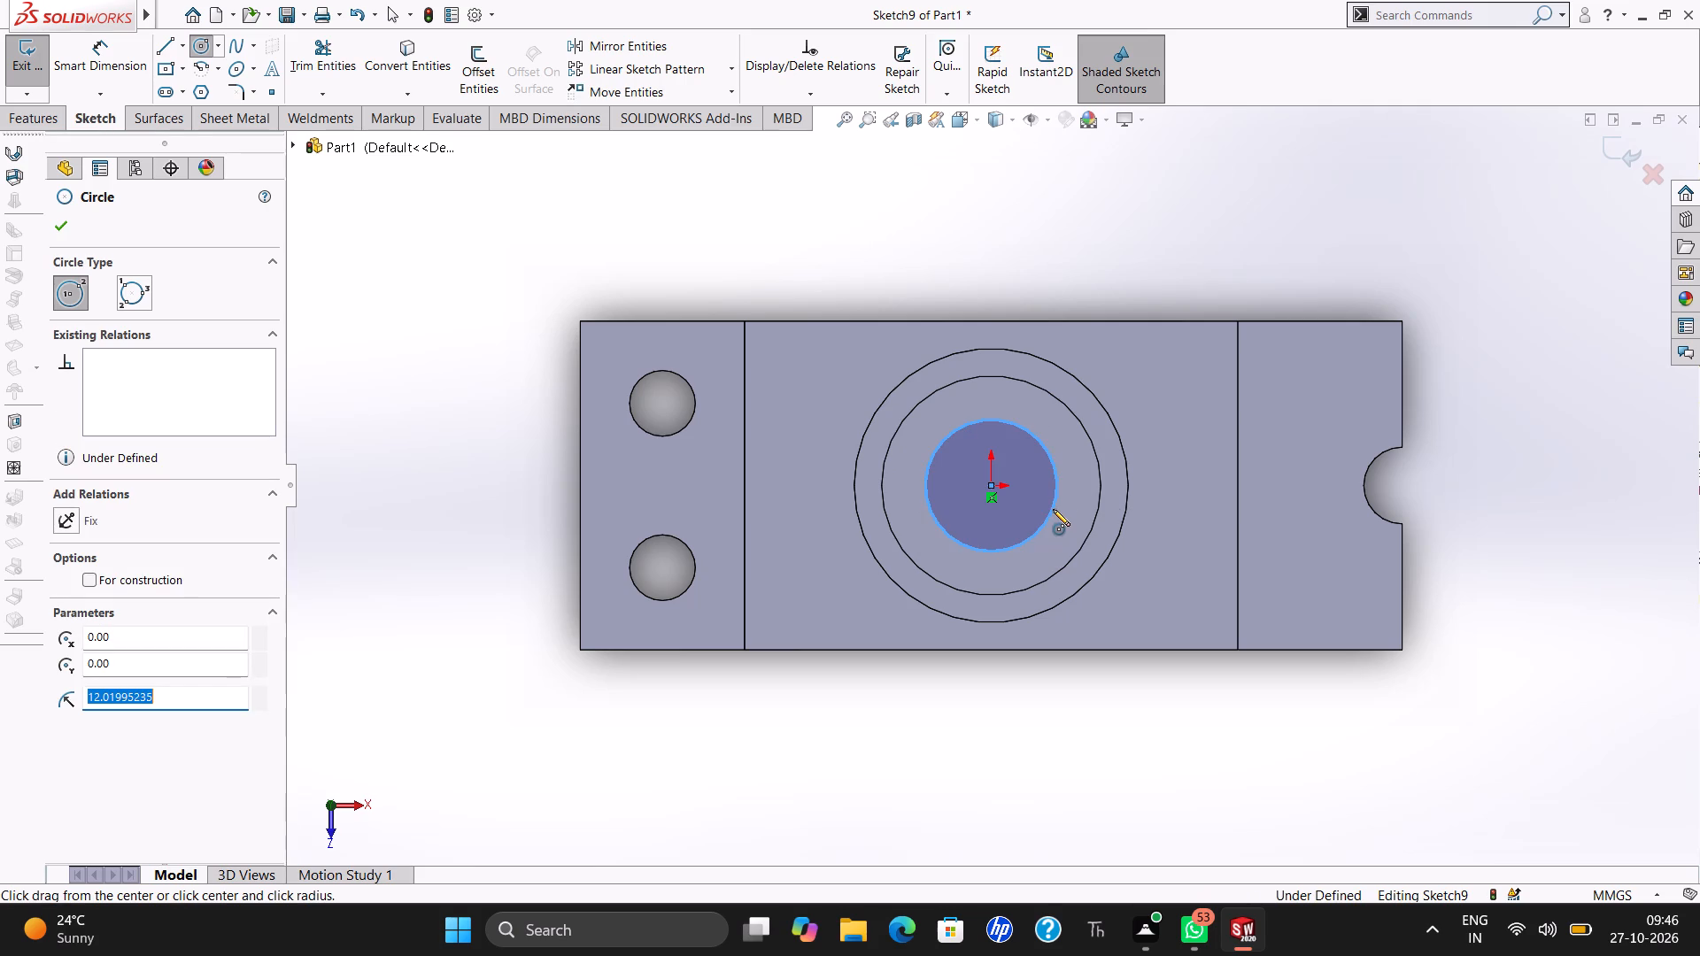
type("15")
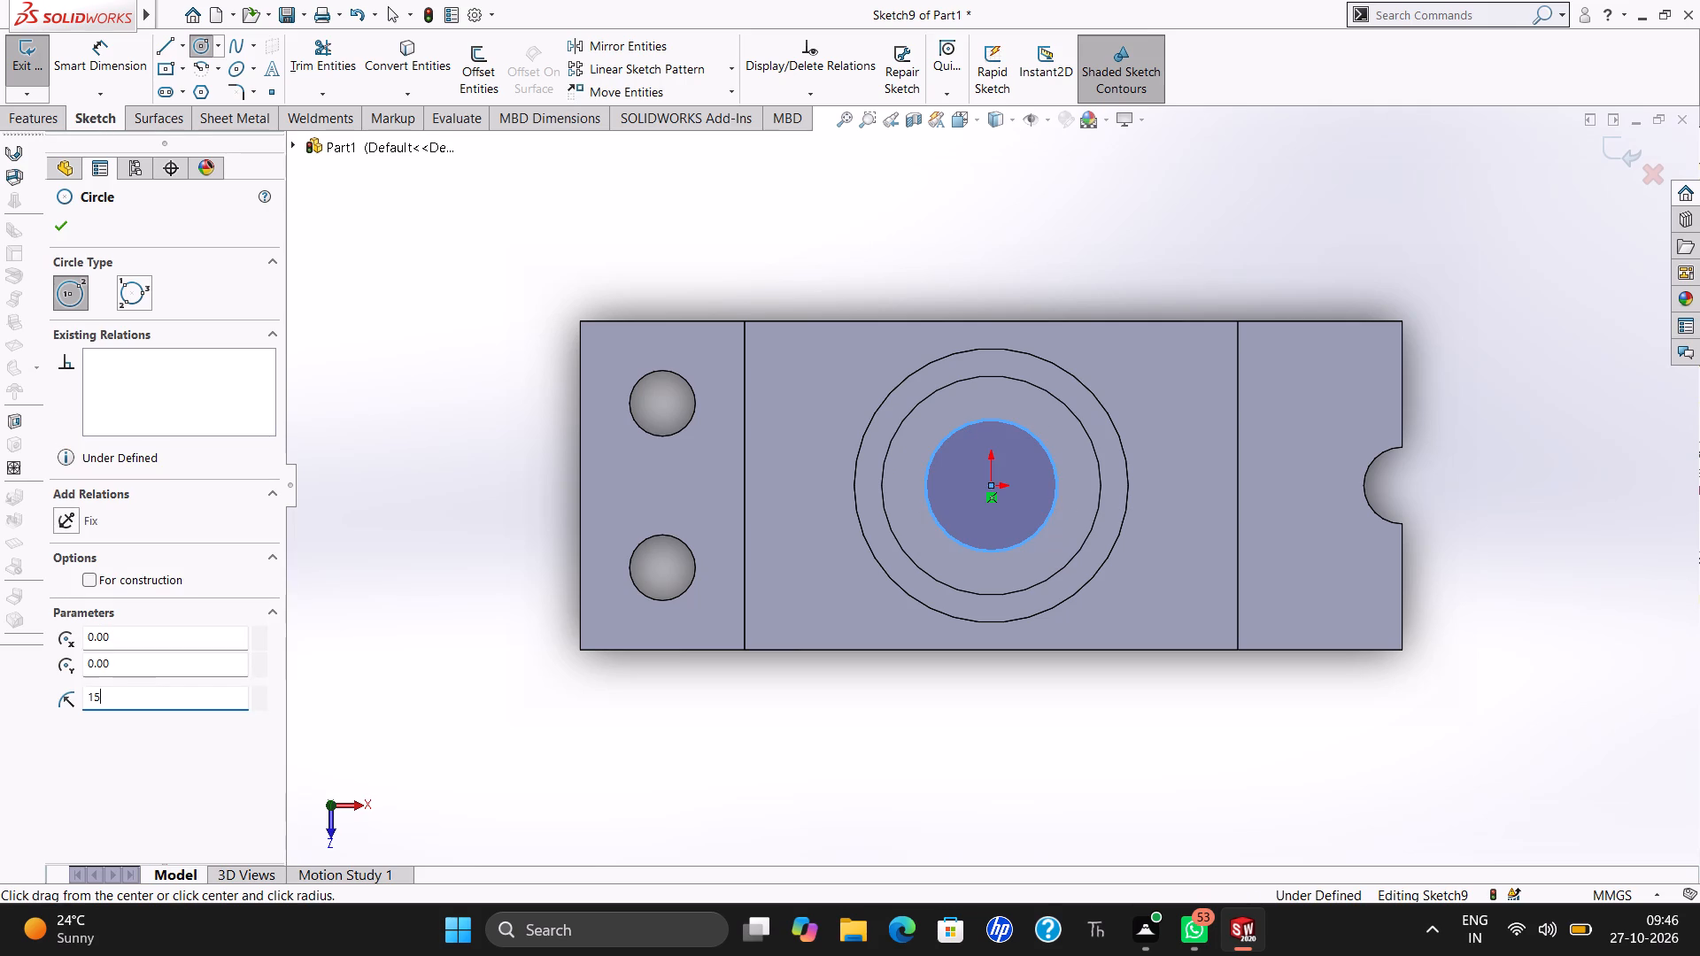
key("Return")
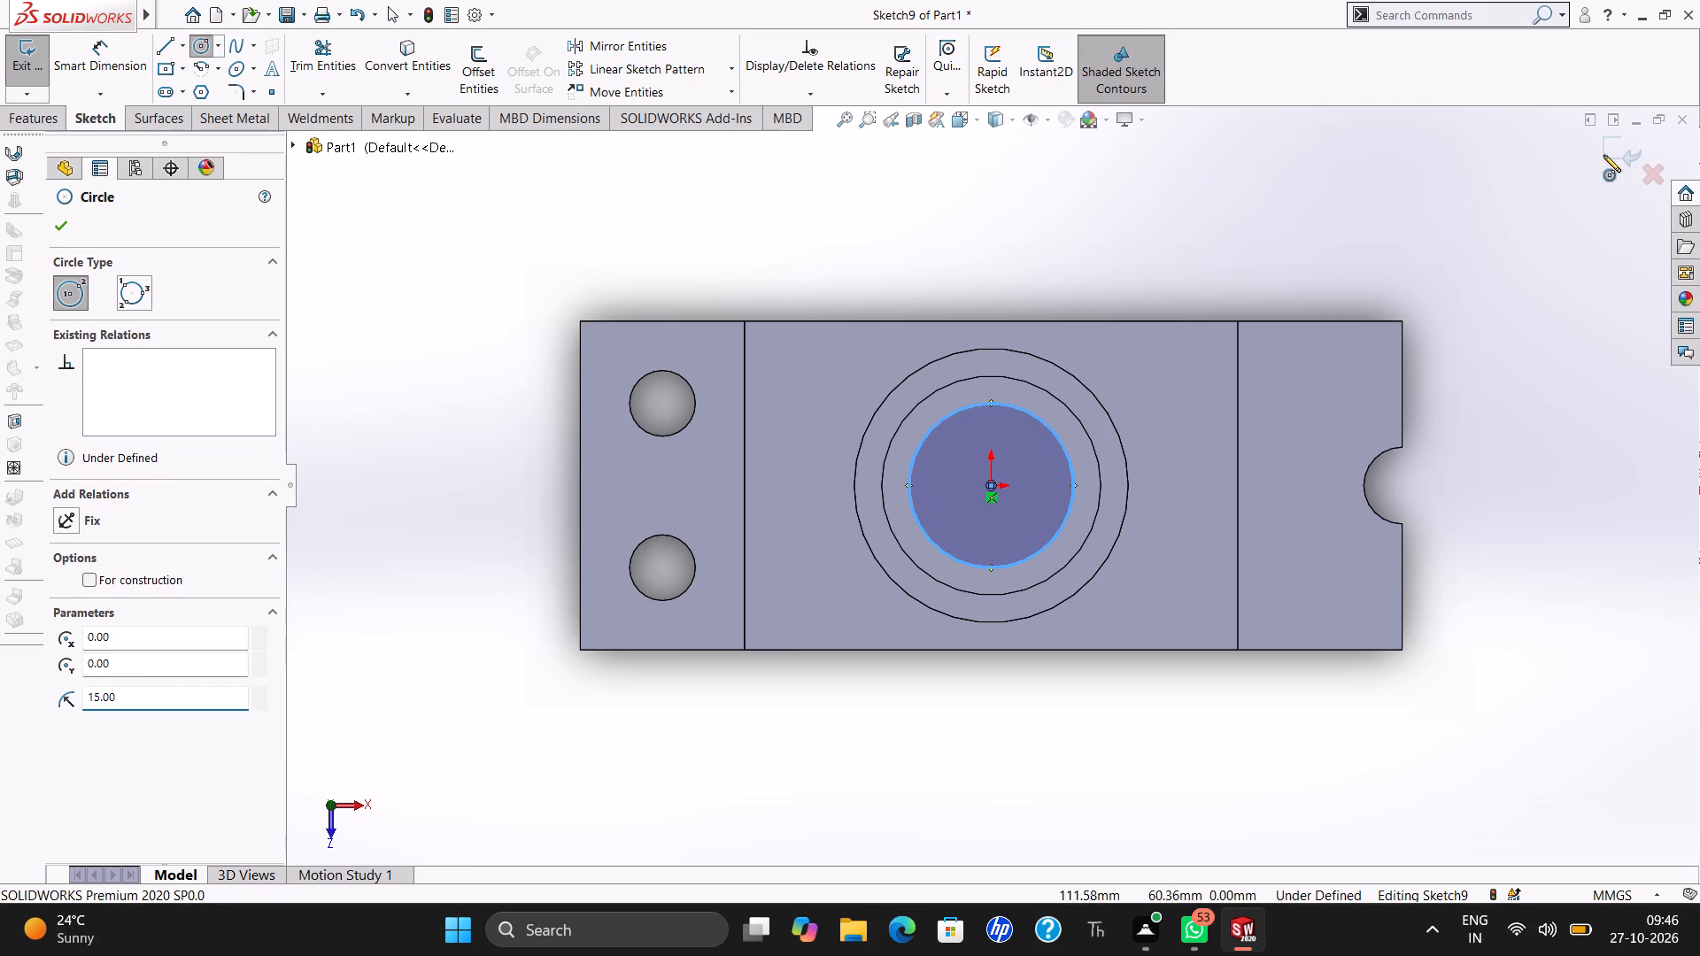
left_click(1603, 155)
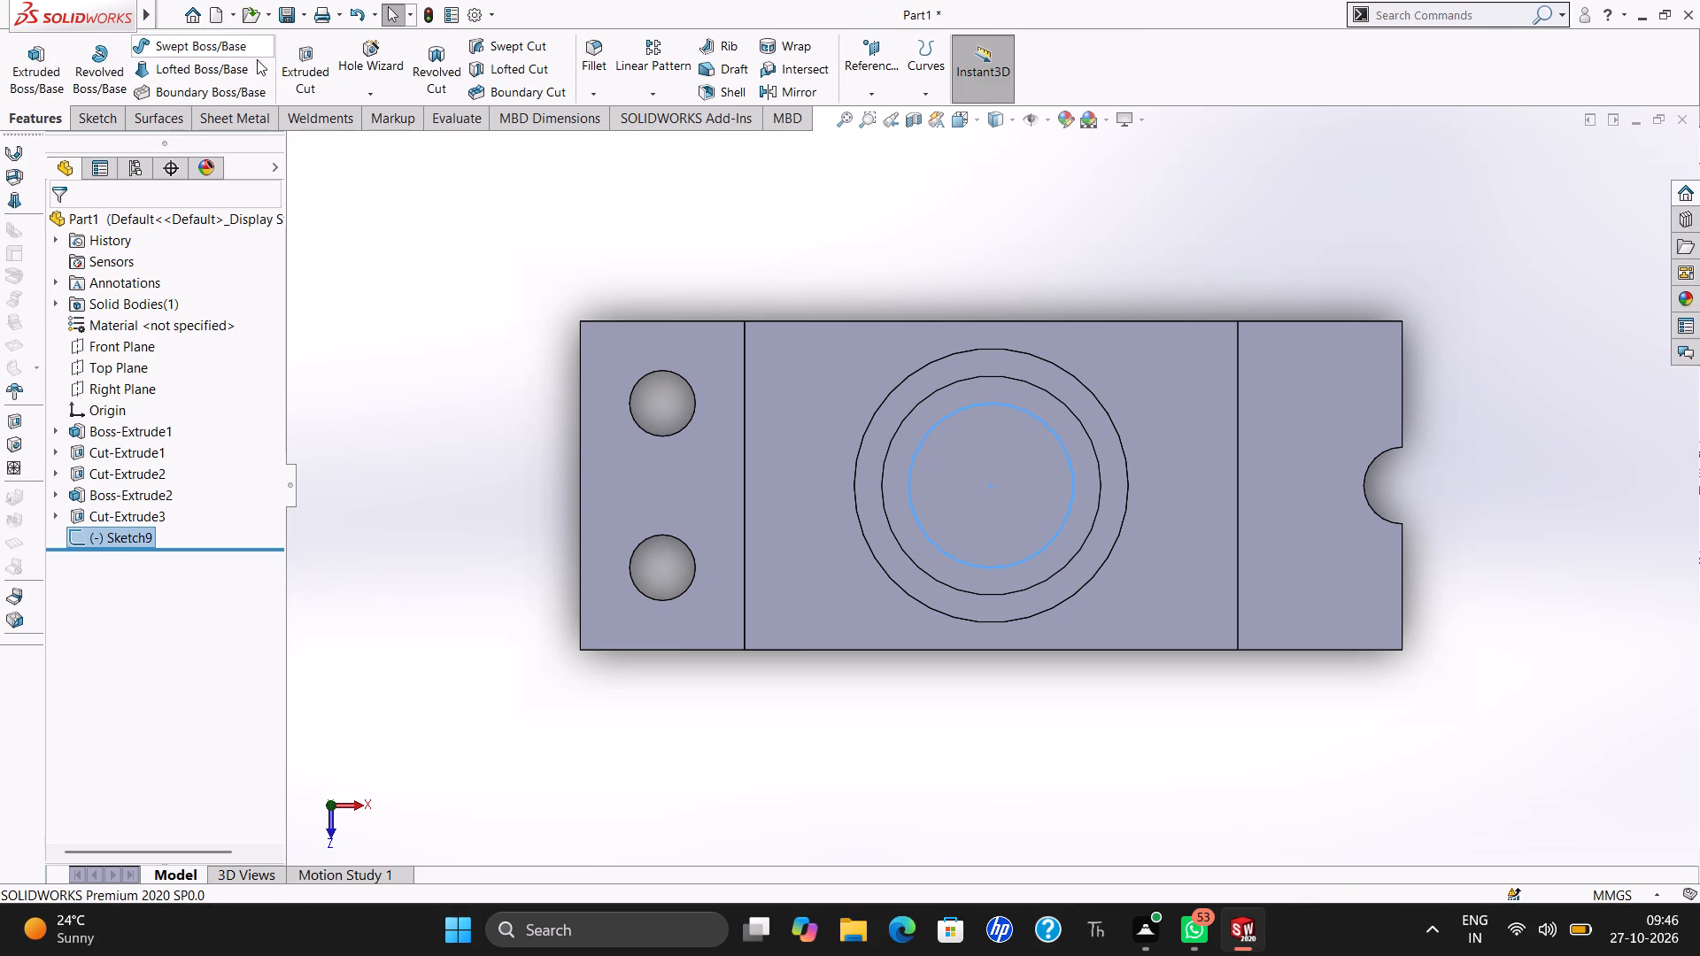
Cut the 15 mm radius circle down from the recess floor as a blind extruded cut 10 mm deep.
left_click(308, 84)
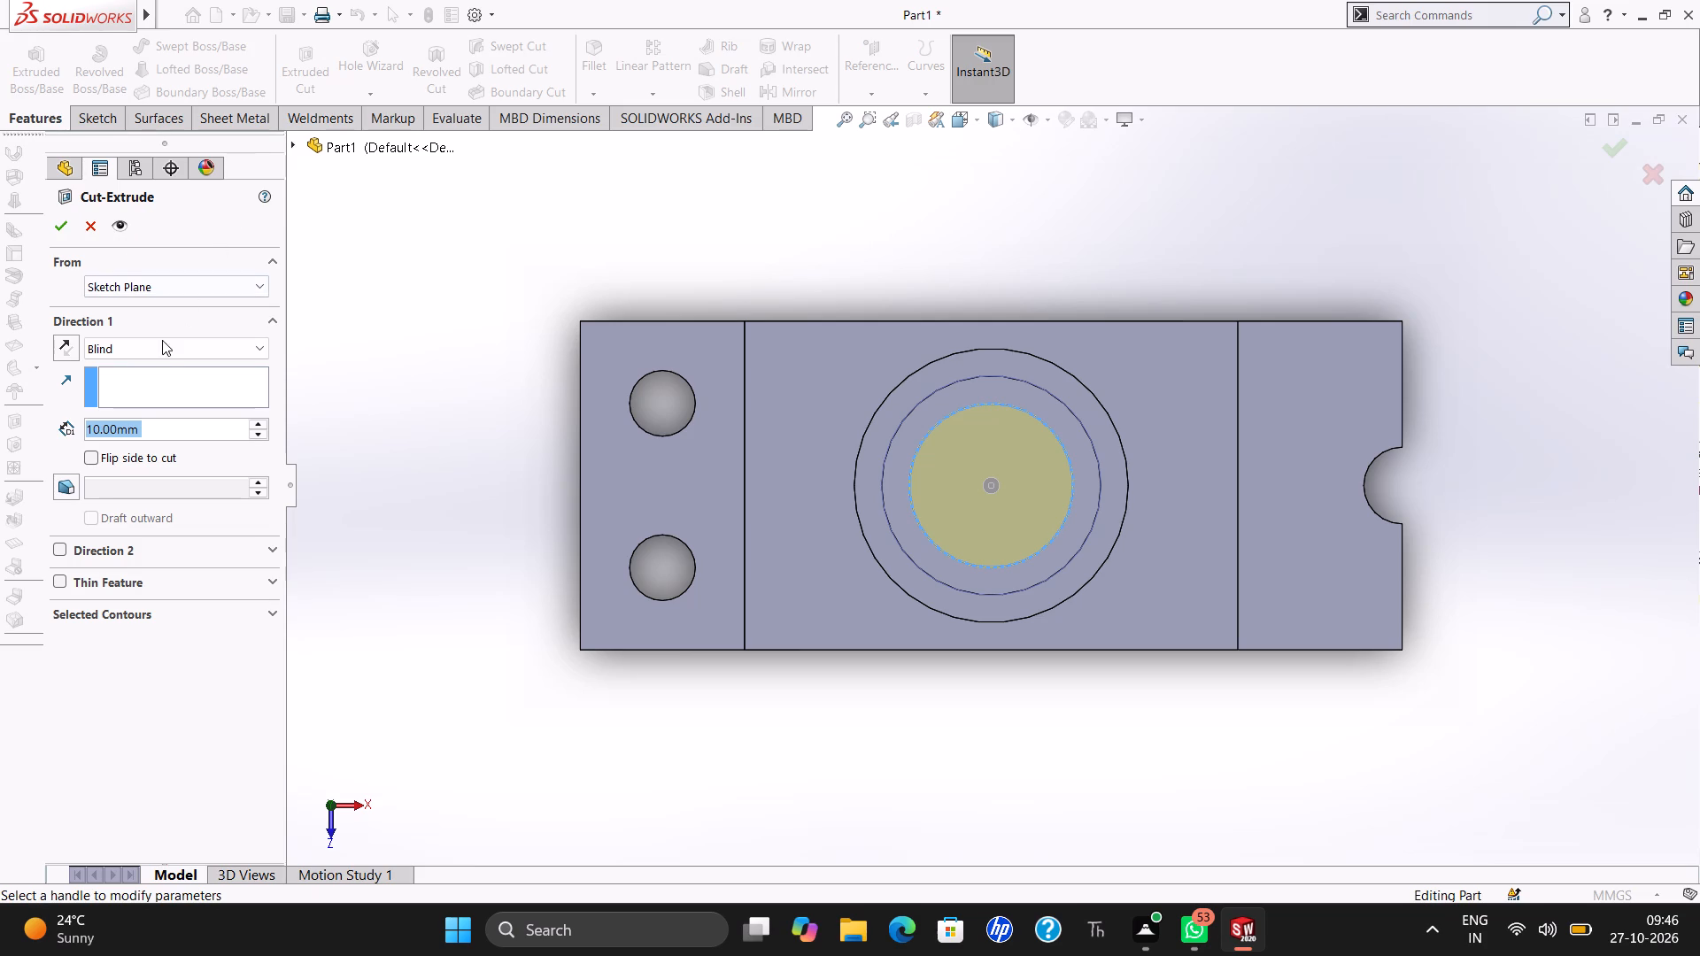
left_click(58, 228)
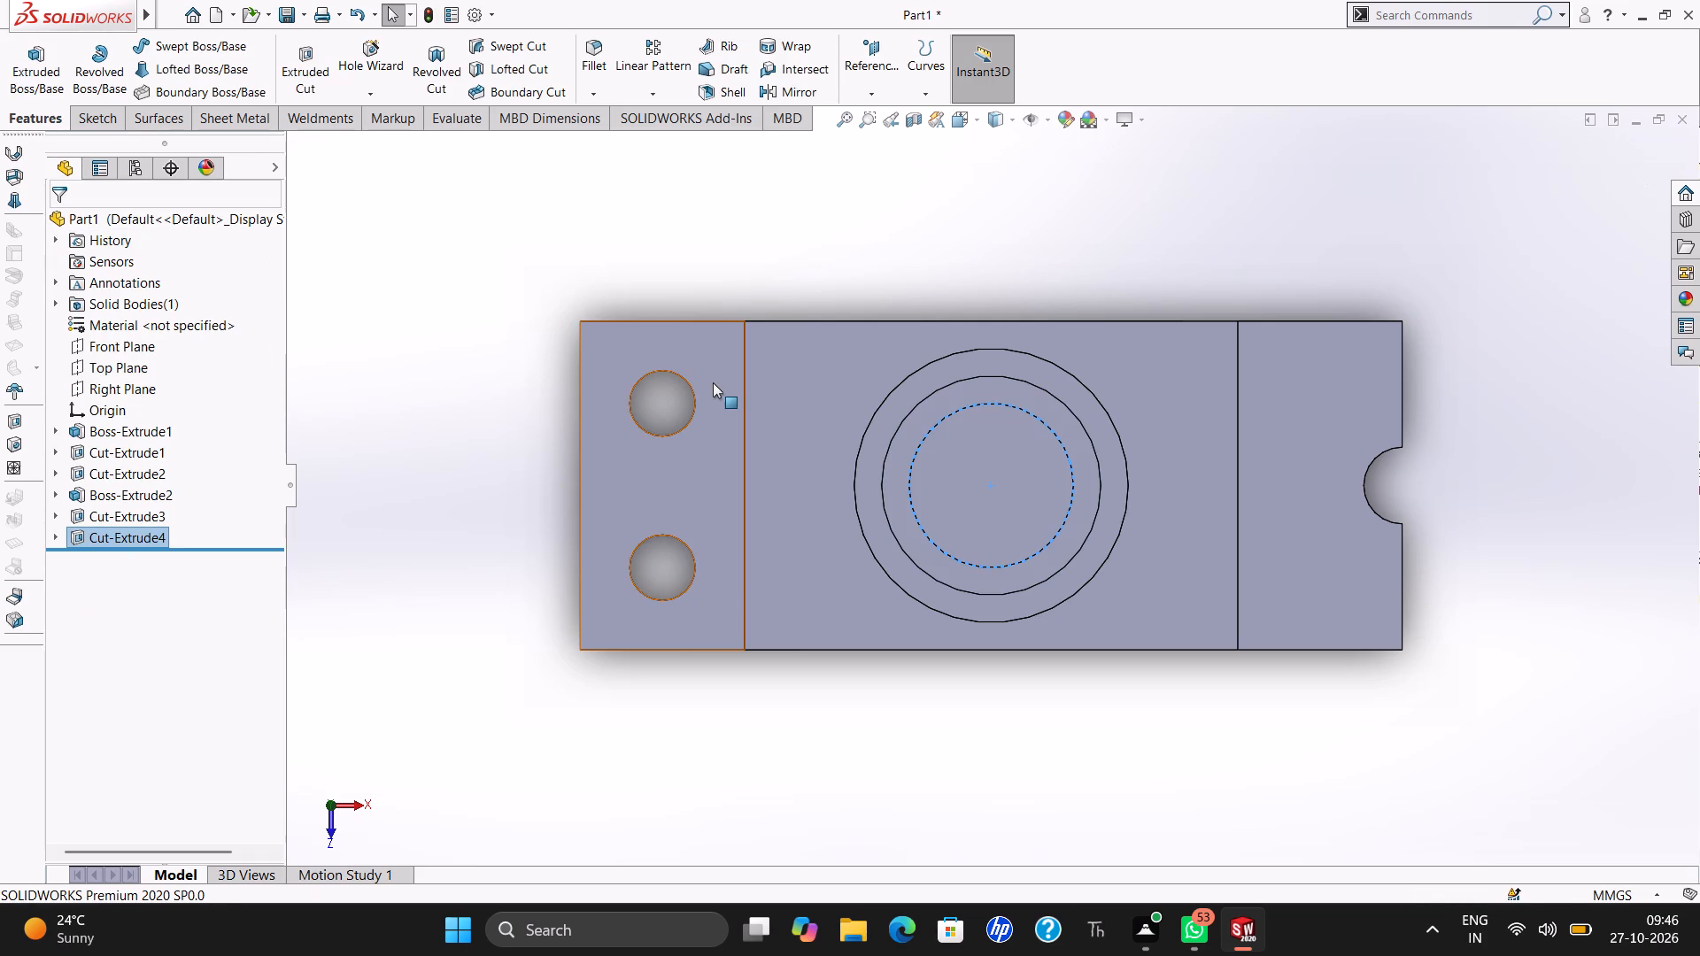
key("Escape")
Sketch a circle of 10 mm radius centred on the origin on the floor of the 15 mm radius recess, and exit the sketch.
left_click(1022, 505)
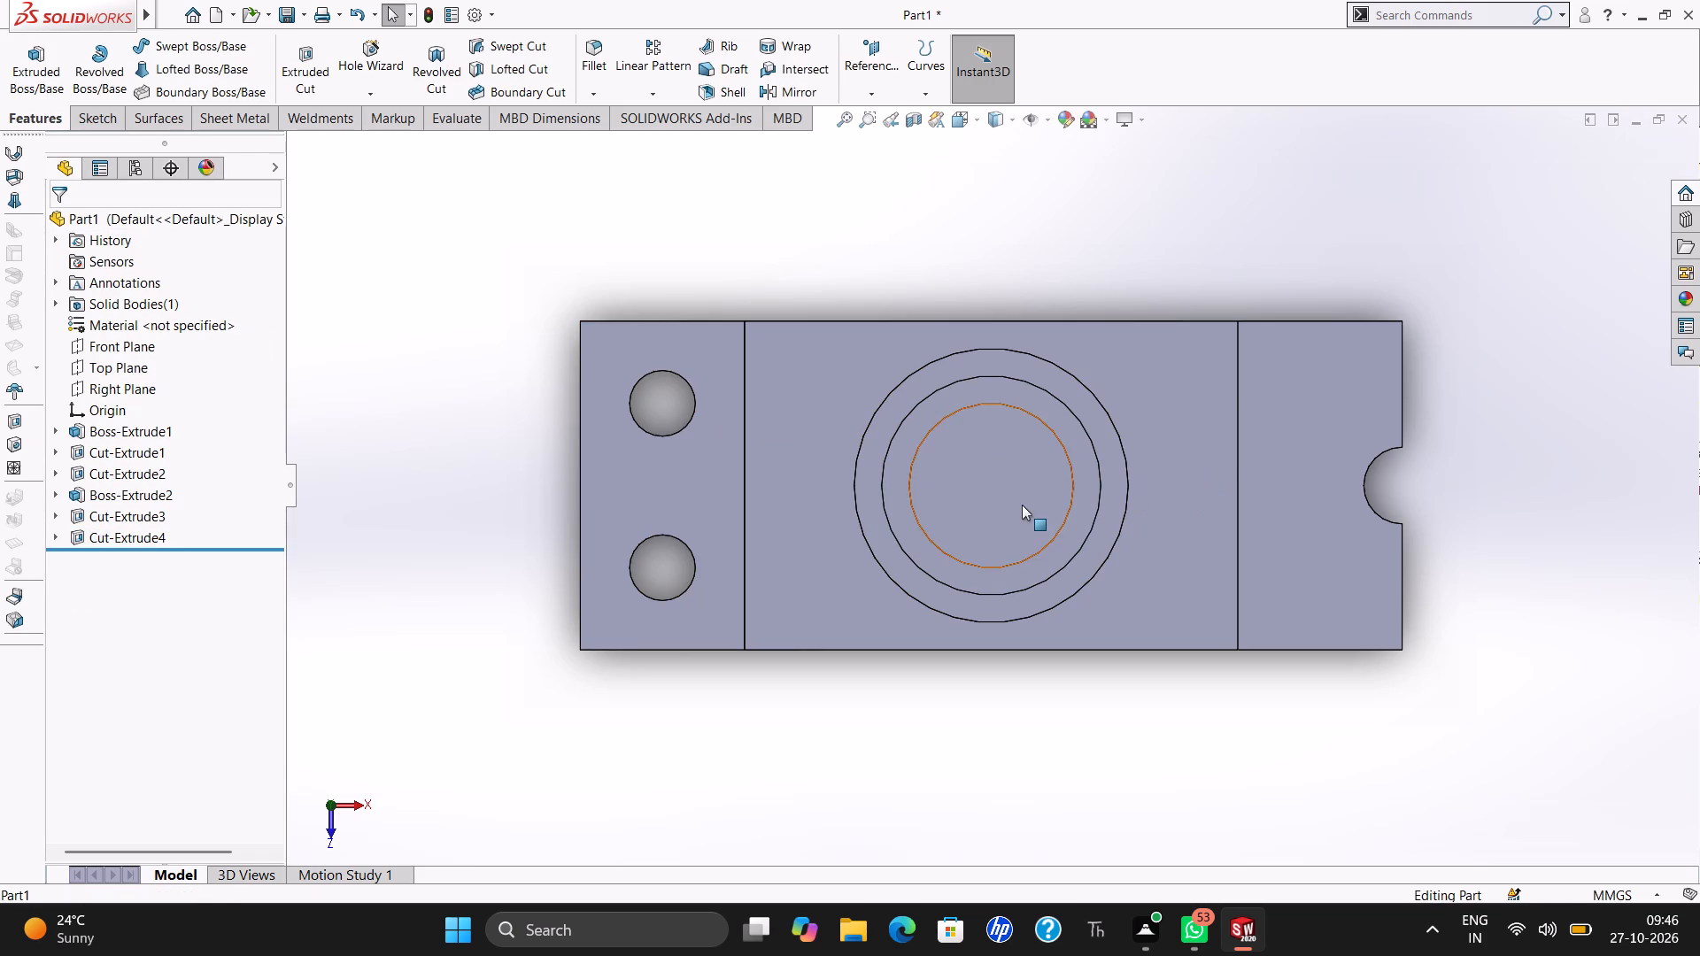
left_click(1091, 462)
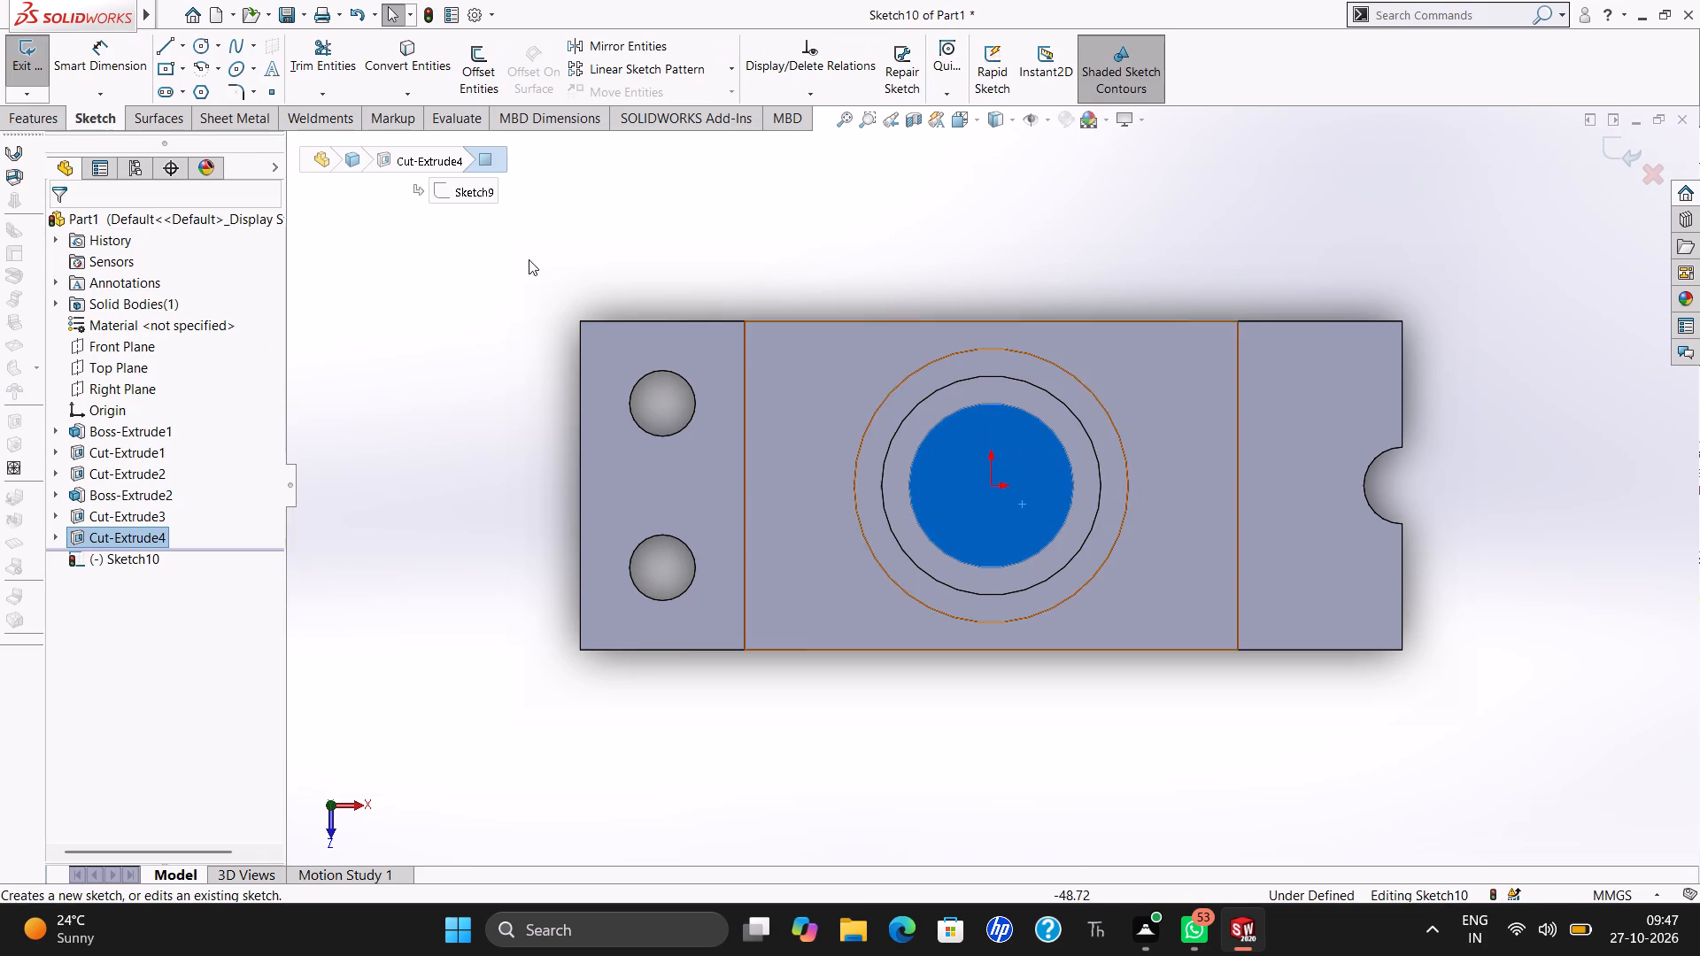
left_click(207, 52)
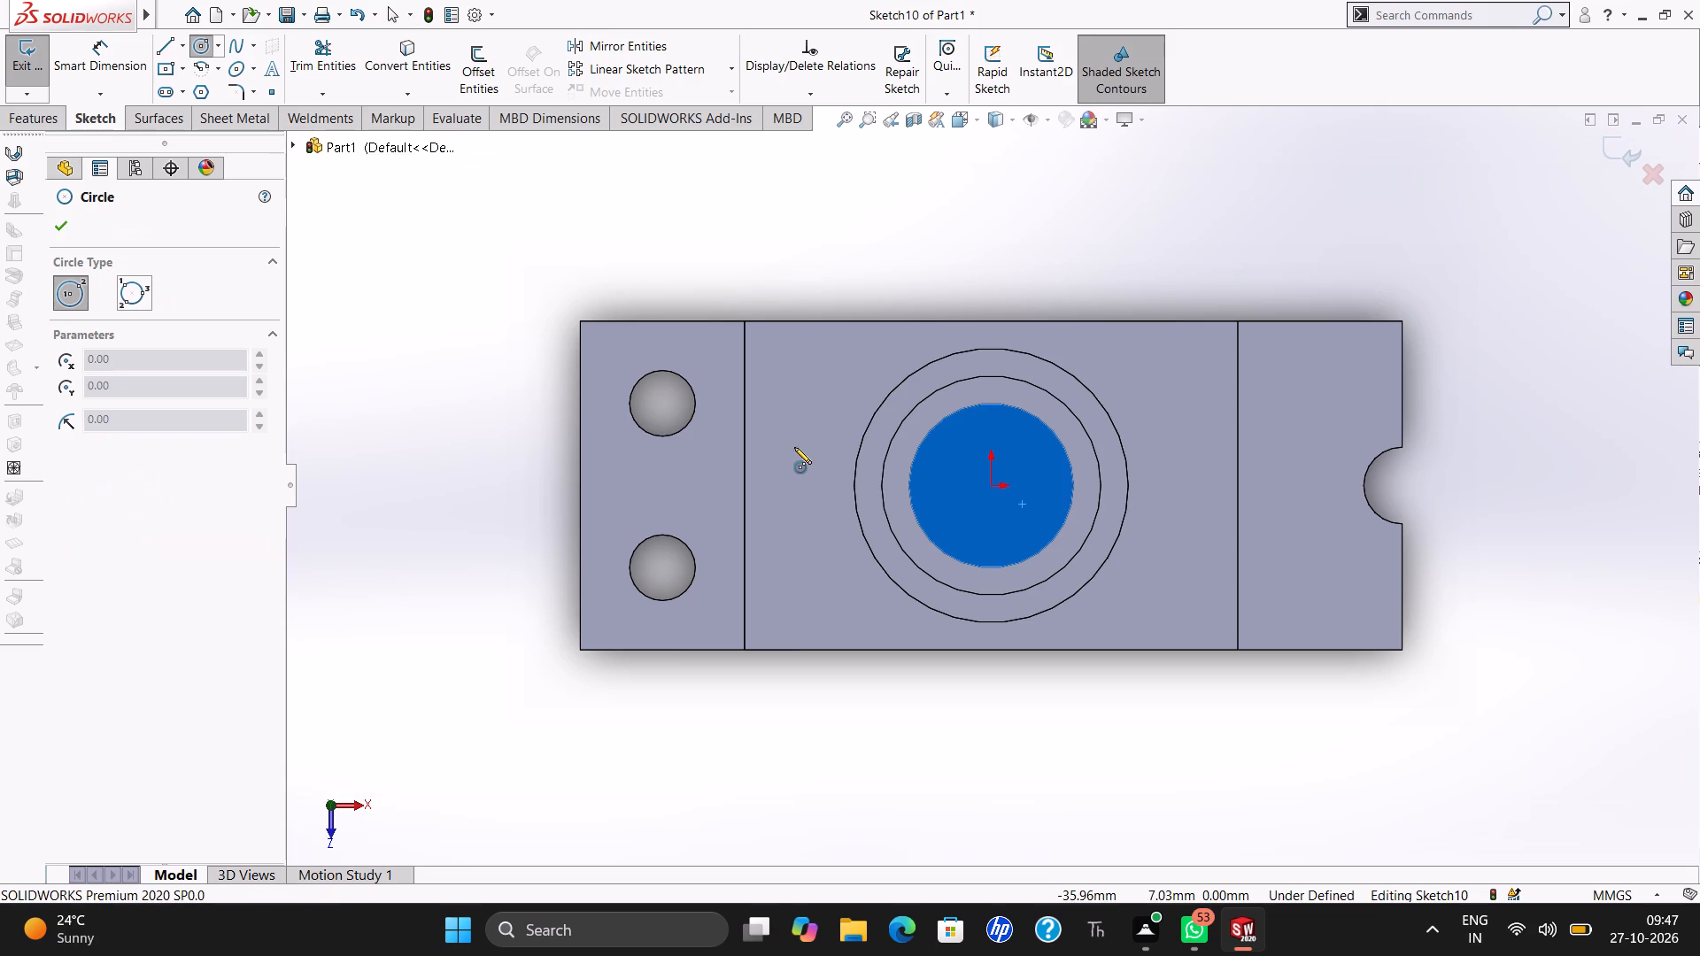
left_click_drag(991, 482, 1045, 498)
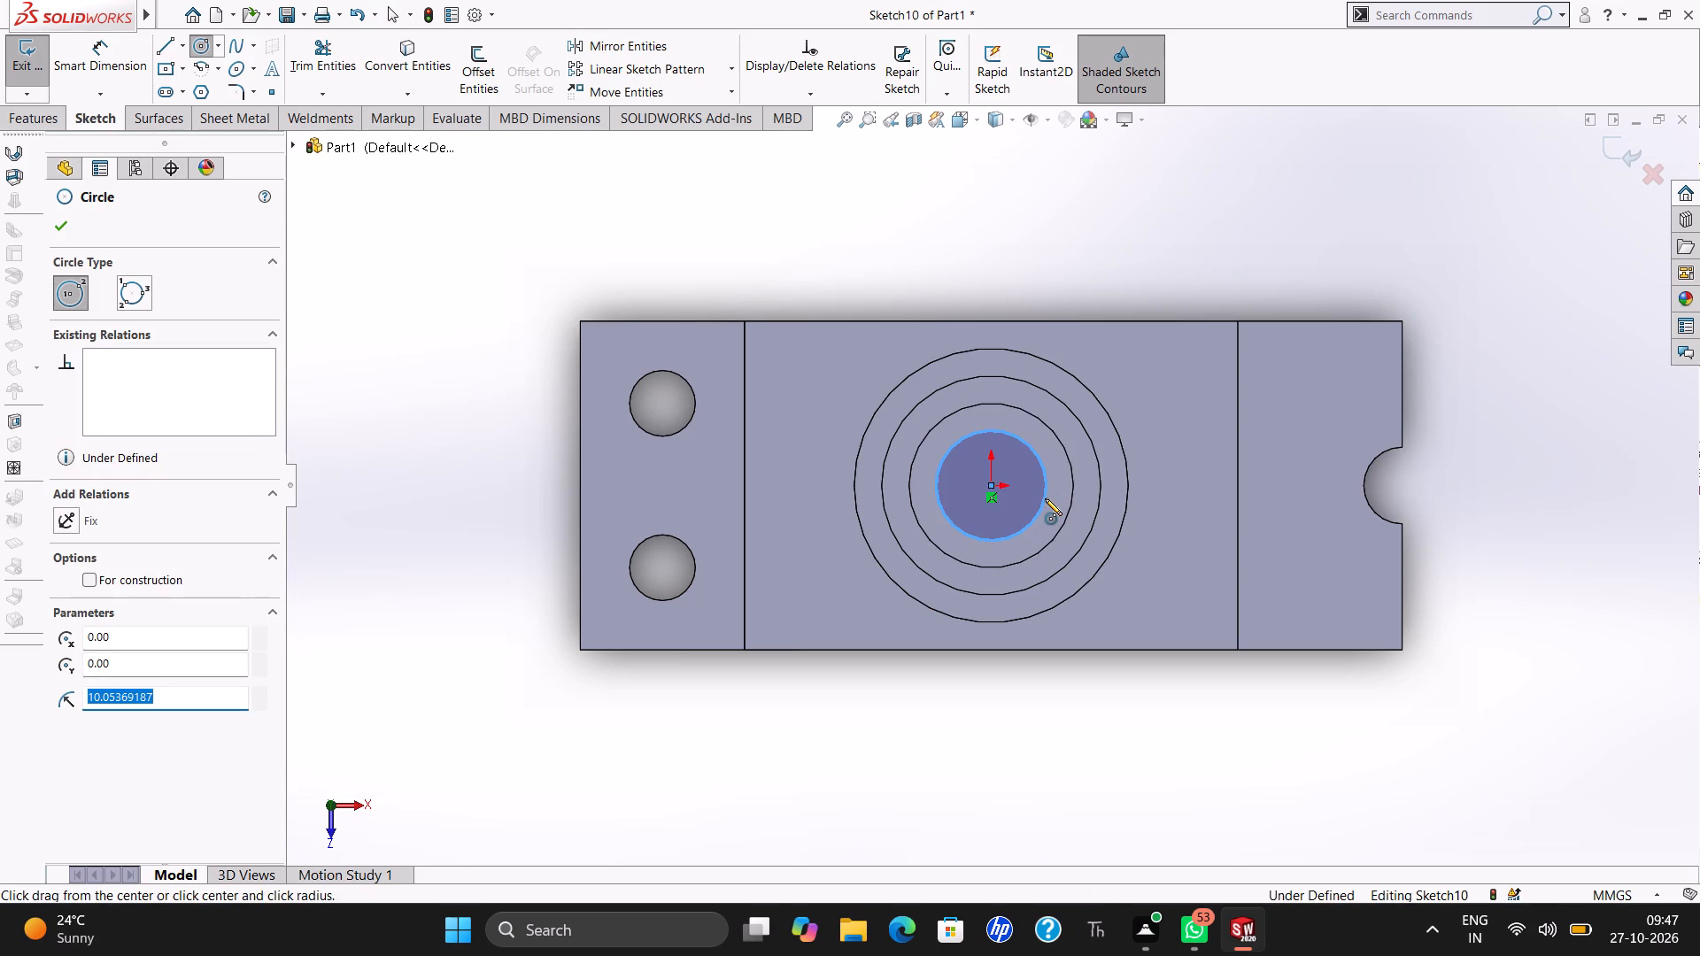
type("10")
key("Return")
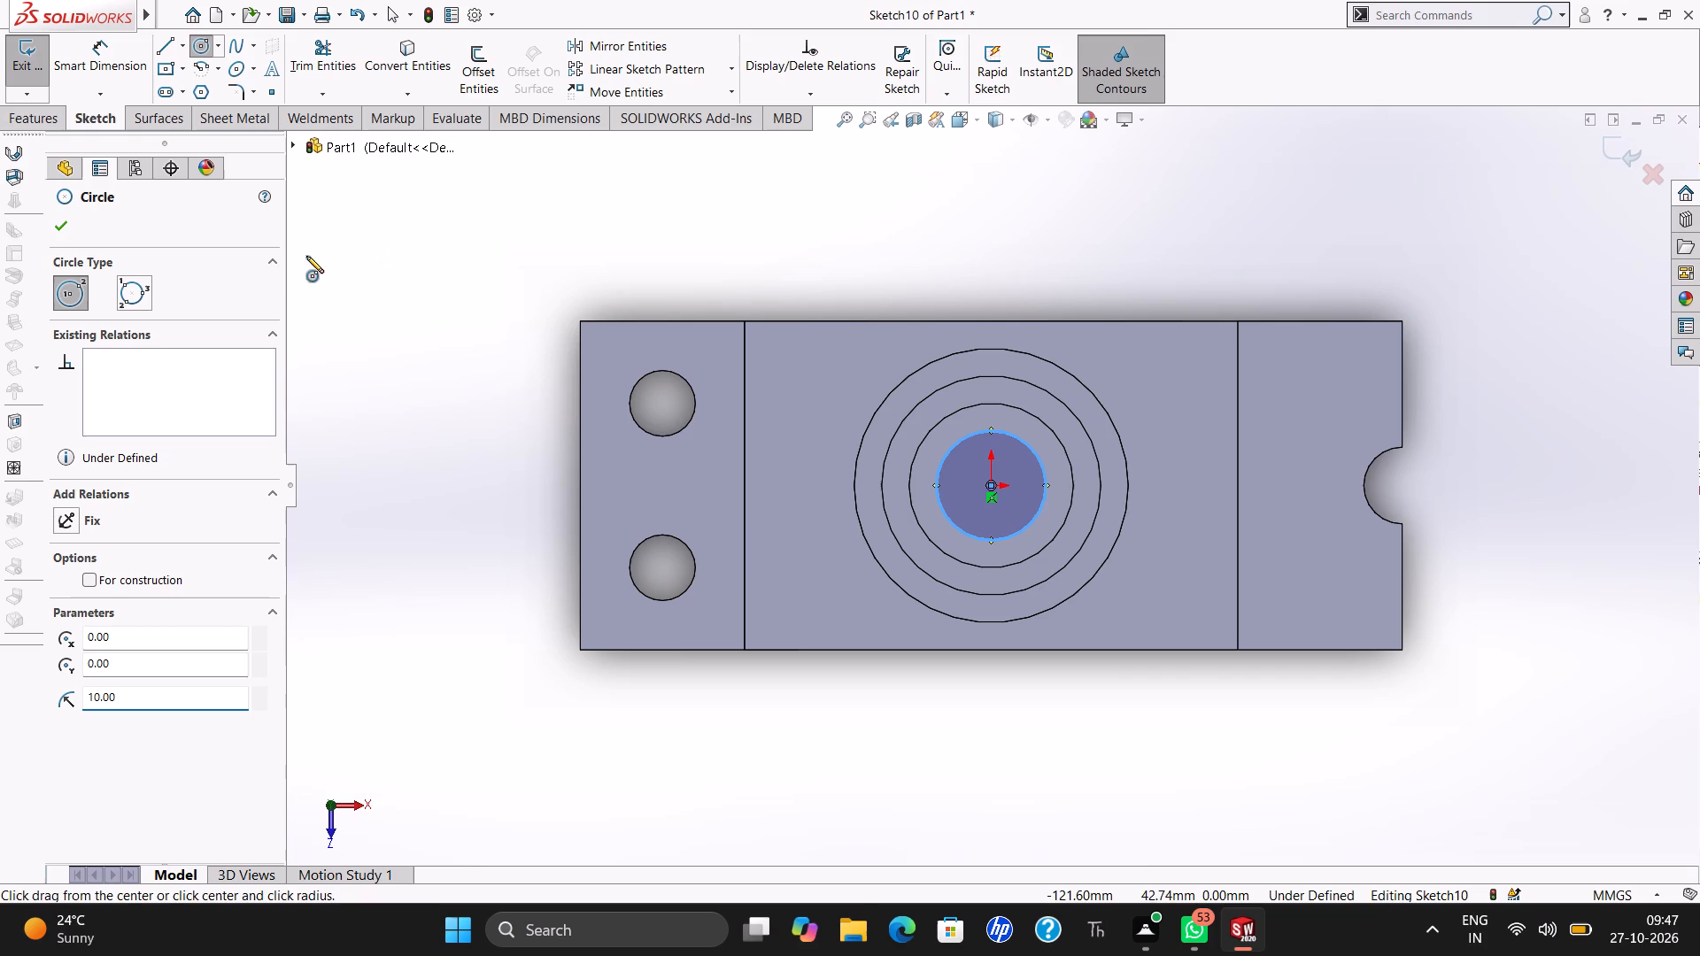
left_click(60, 227)
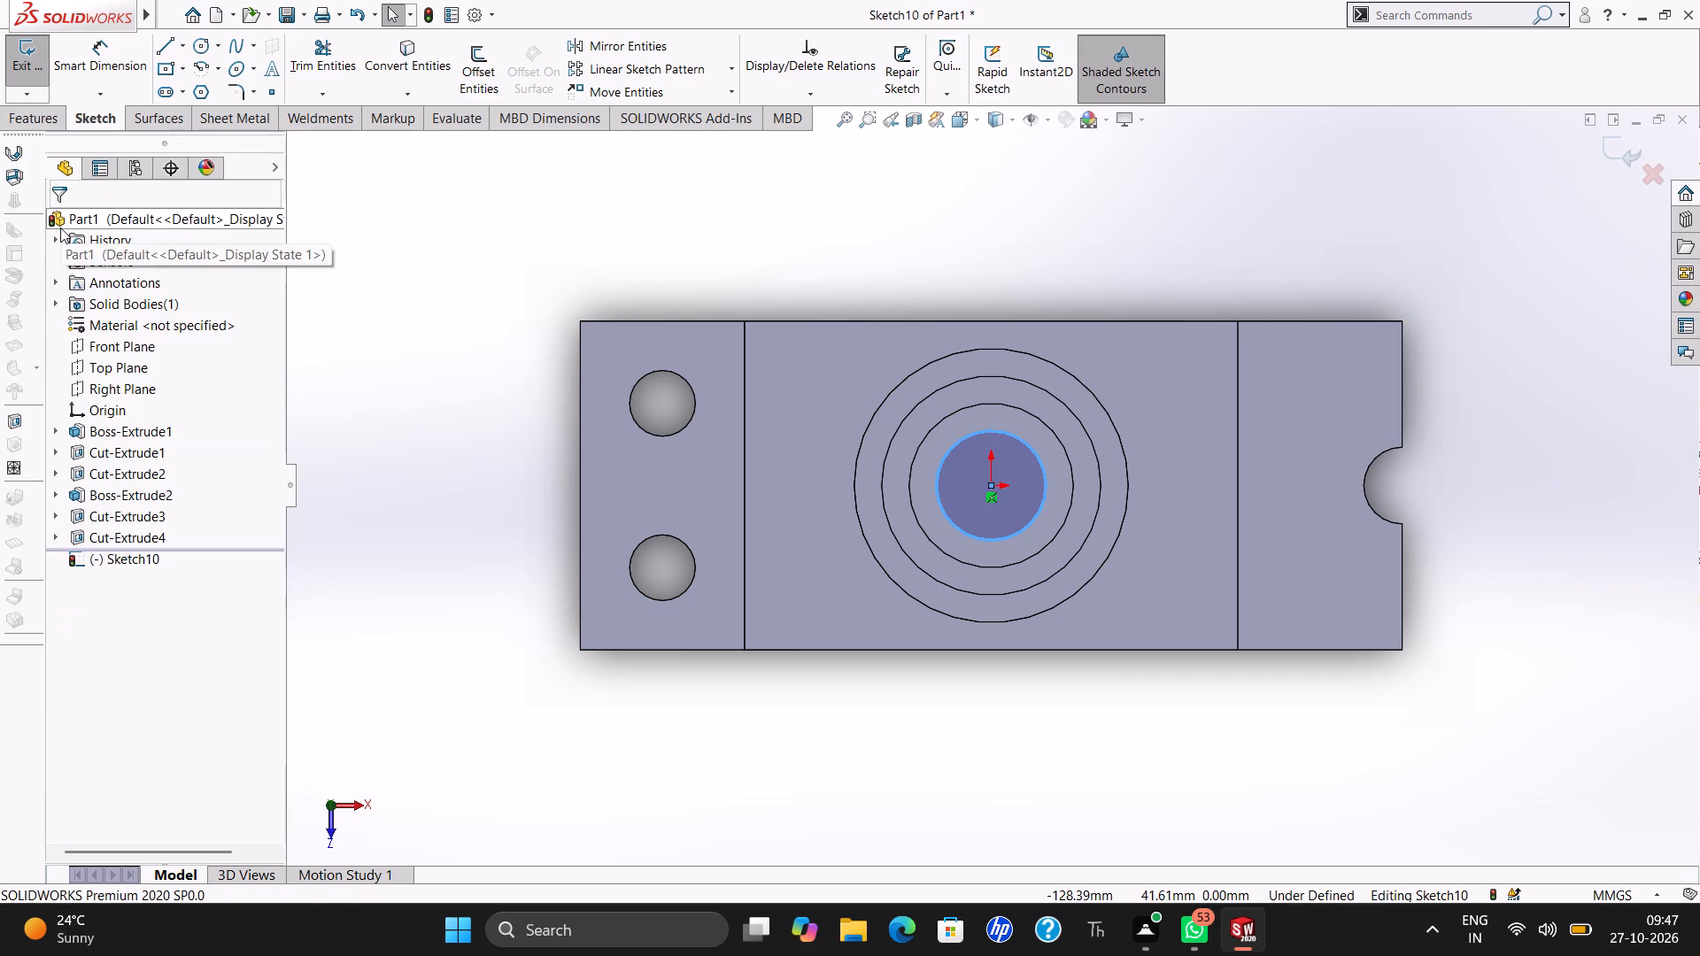
left_click(1608, 158)
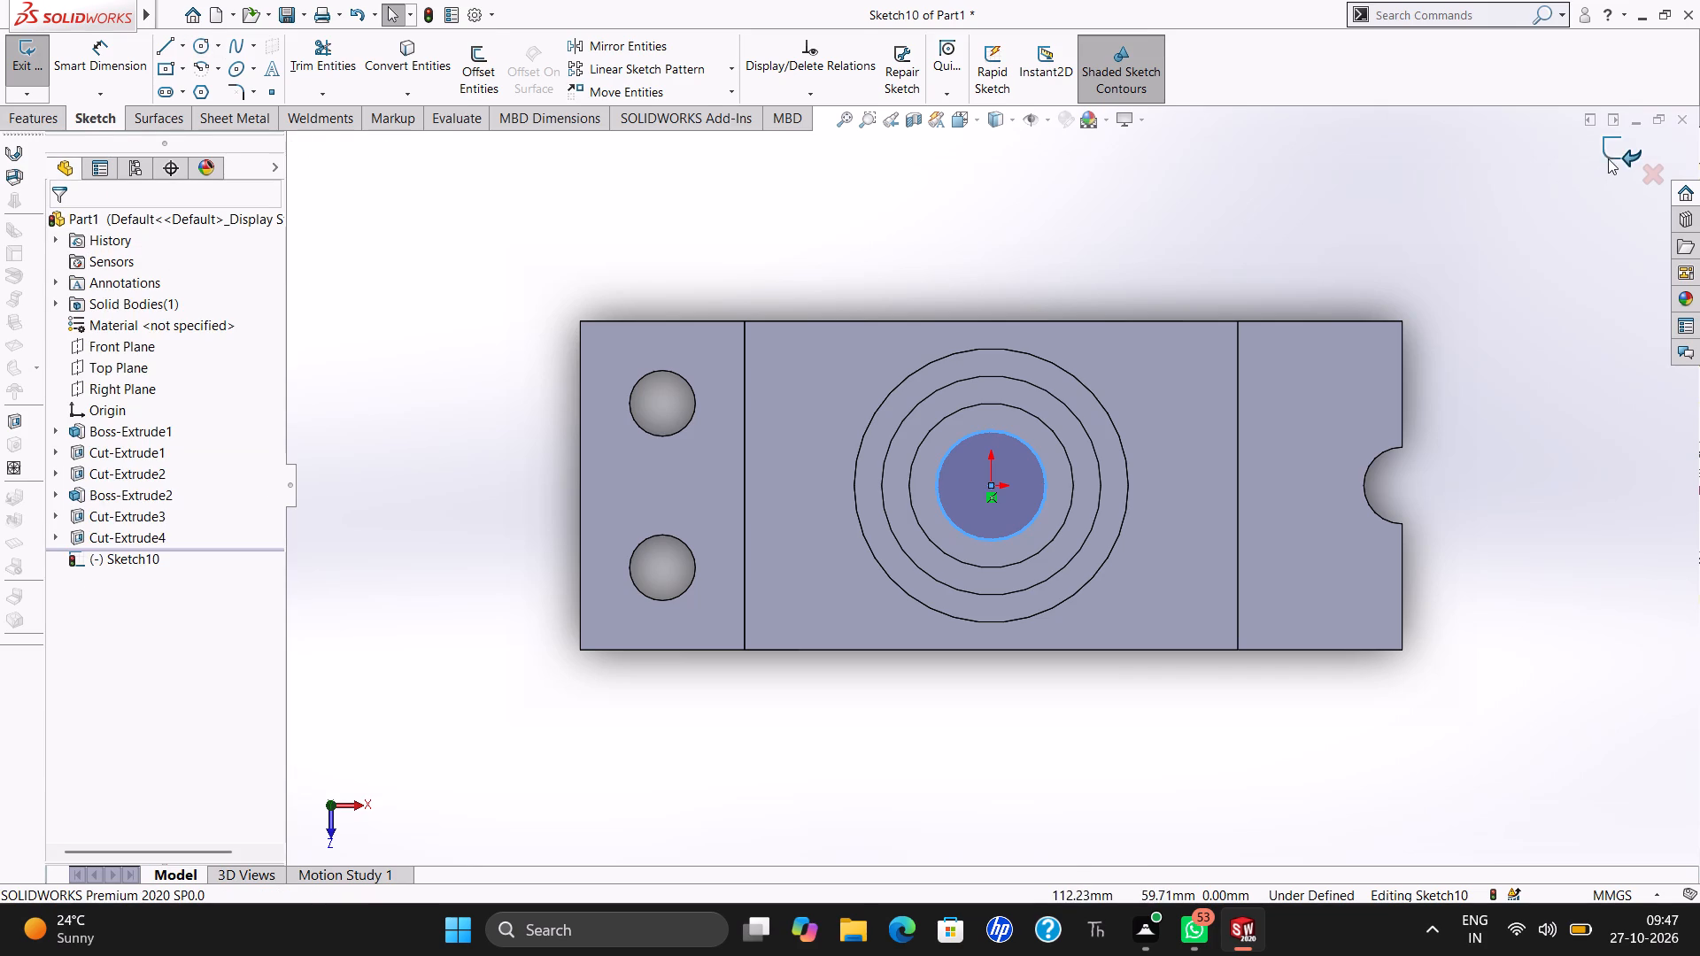
Cut the 10 mm radius circle down from its recess floor as a blind extruded cut 10 mm deep.
left_click(312, 51)
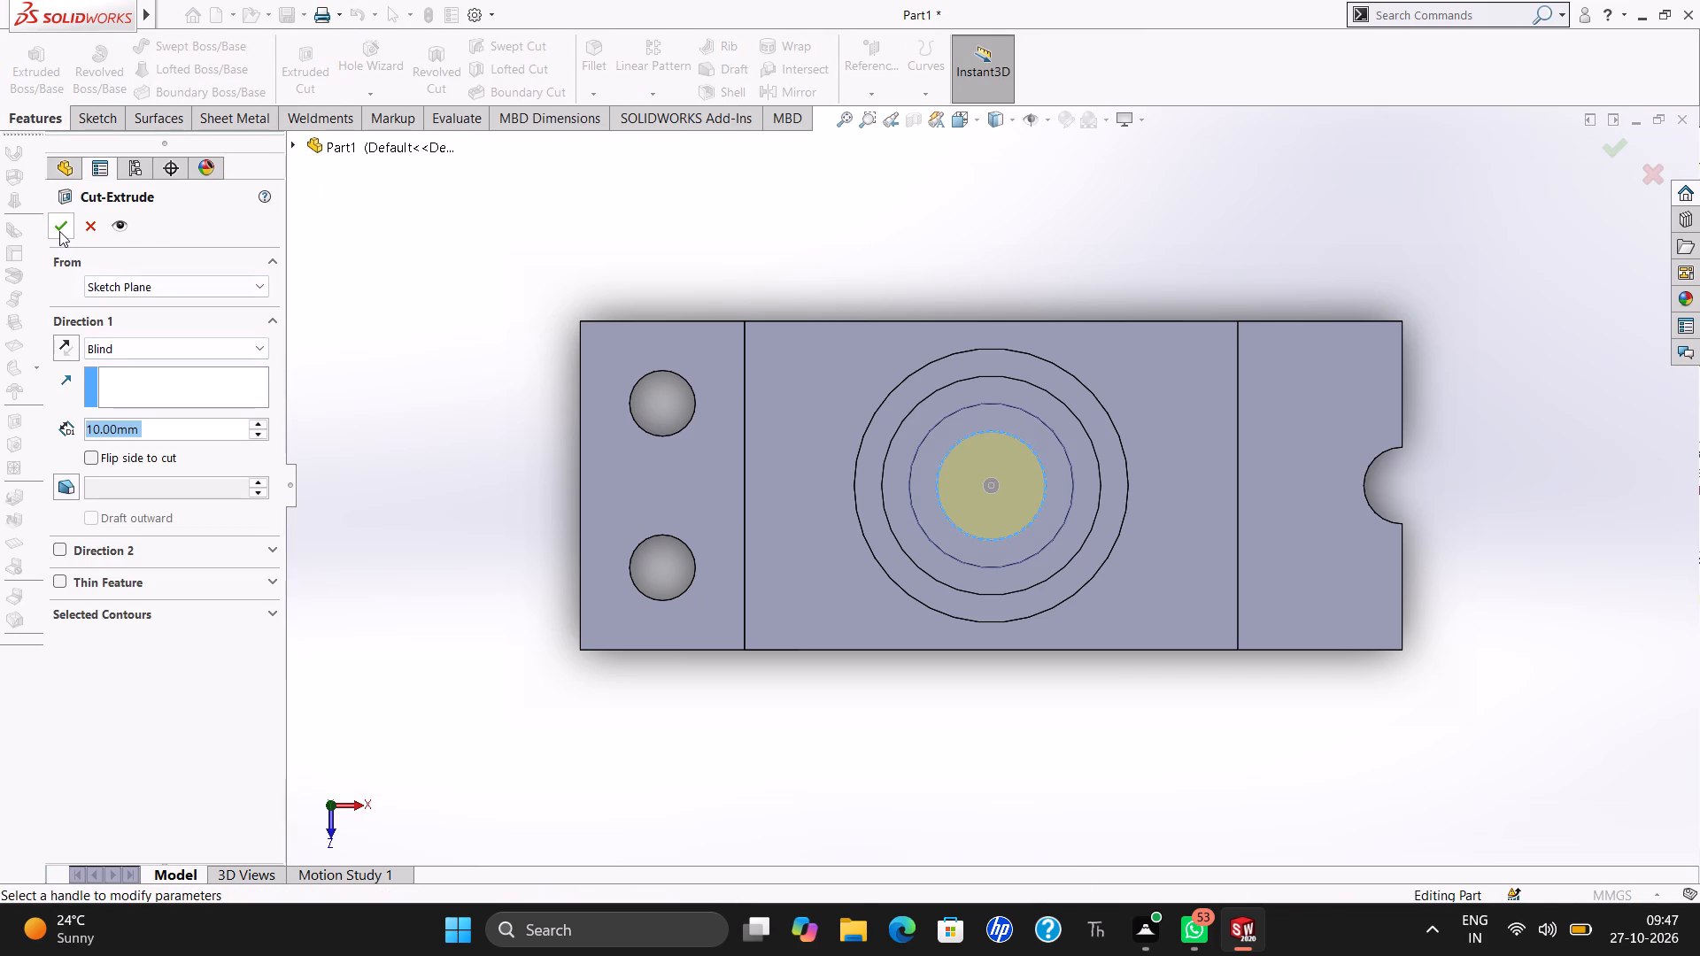
left_click(59, 231)
key("Escape")
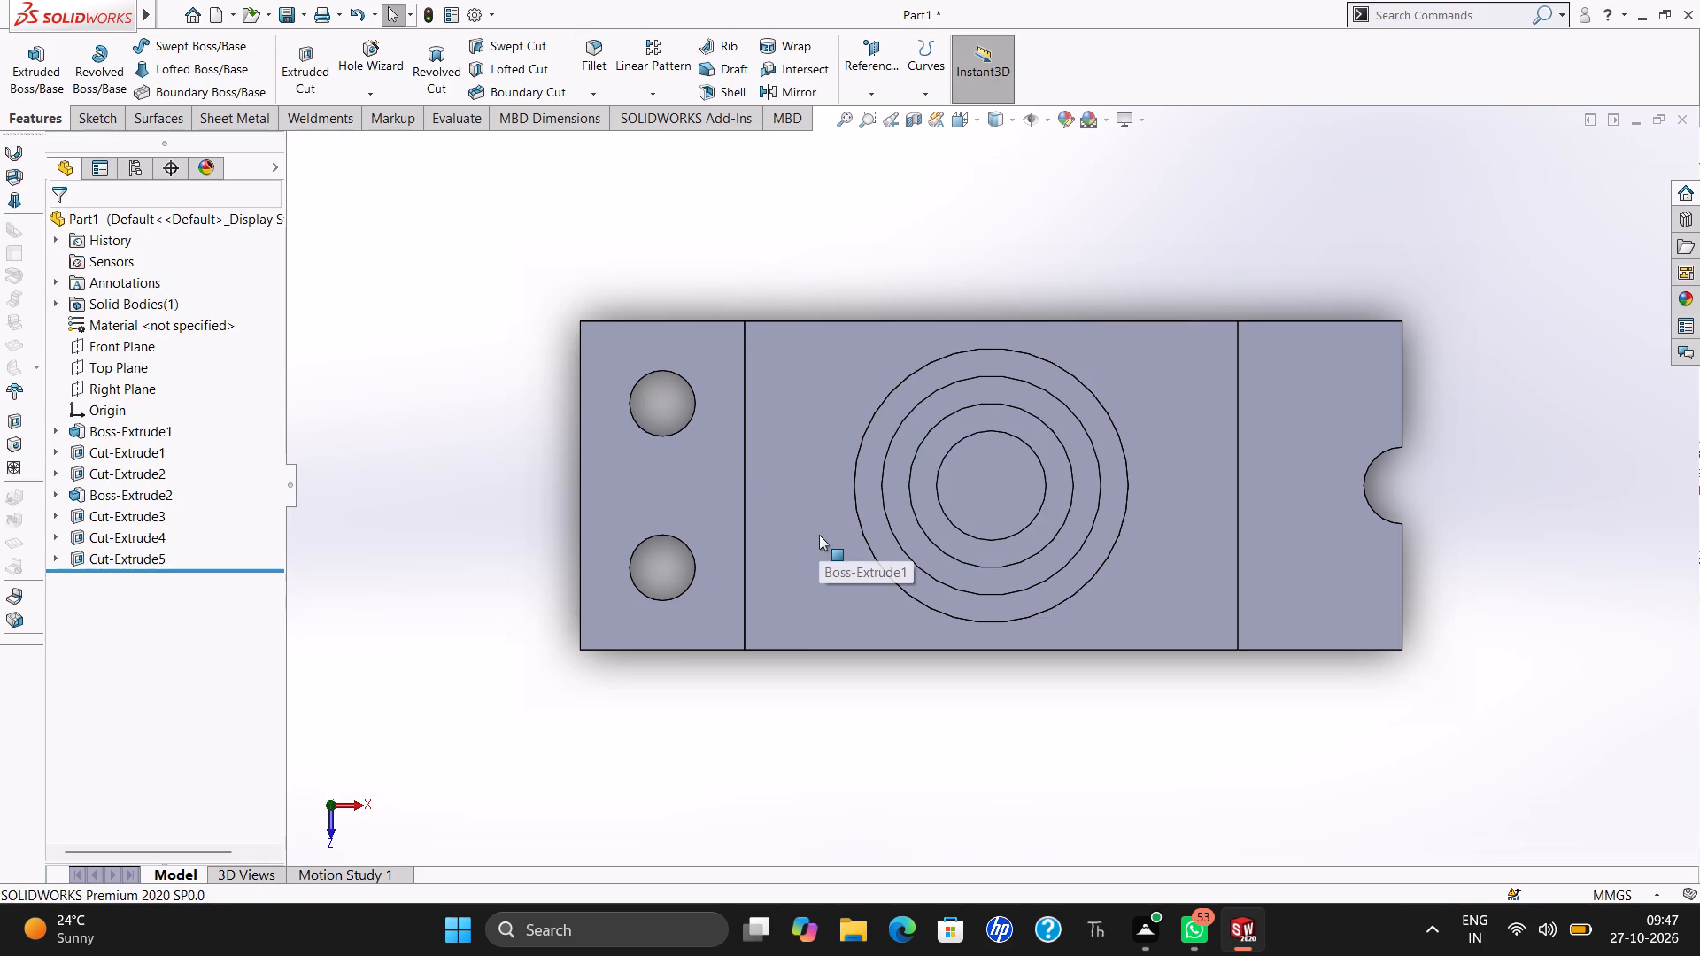
Sketch a circle of 5 mm radius centred on the origin on the floor of the 10 mm radius recess, and exit the sketch.
left_click(988, 487)
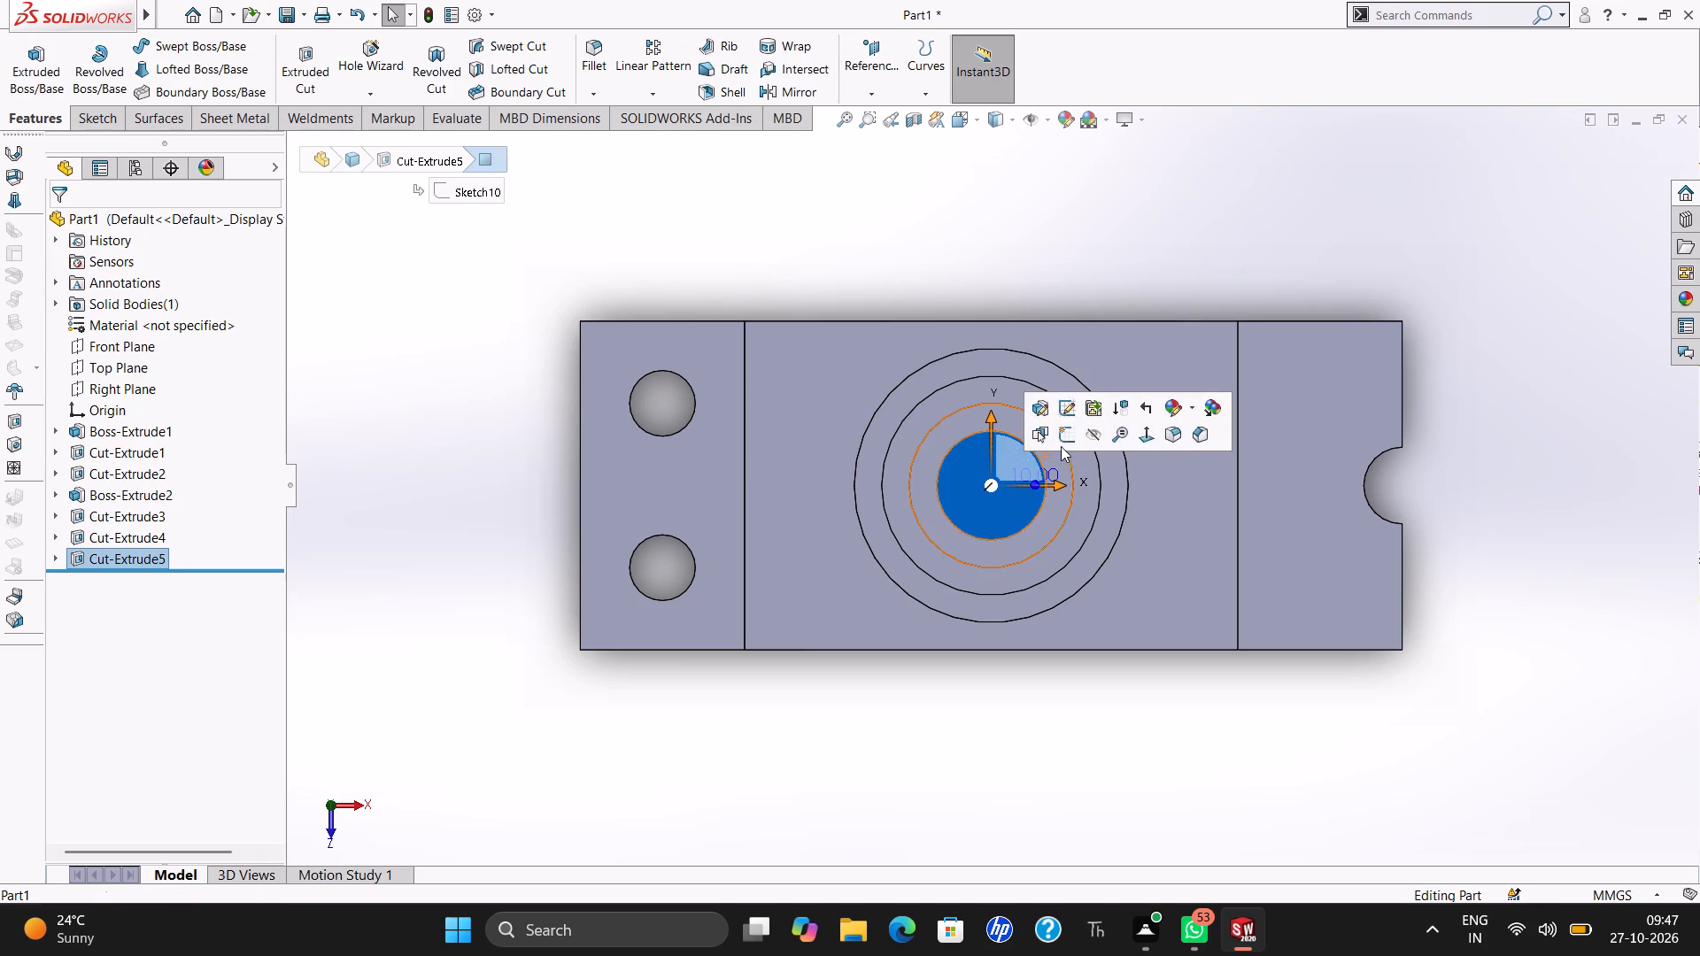
left_click(1070, 440)
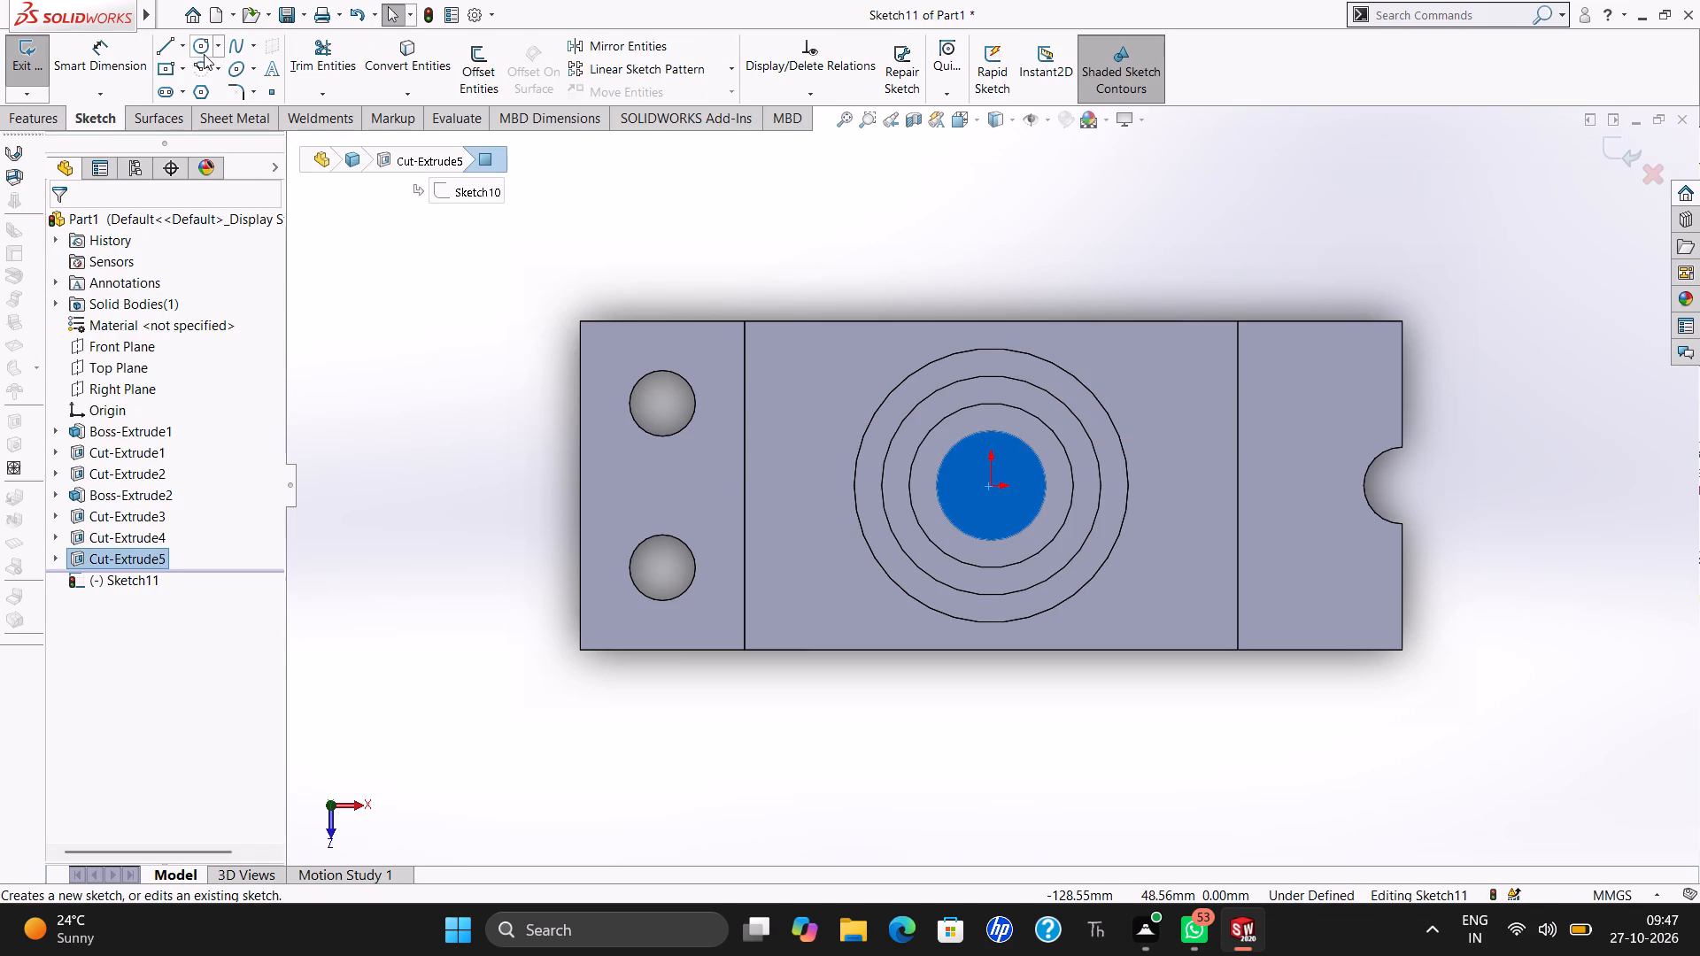
left_click(199, 47)
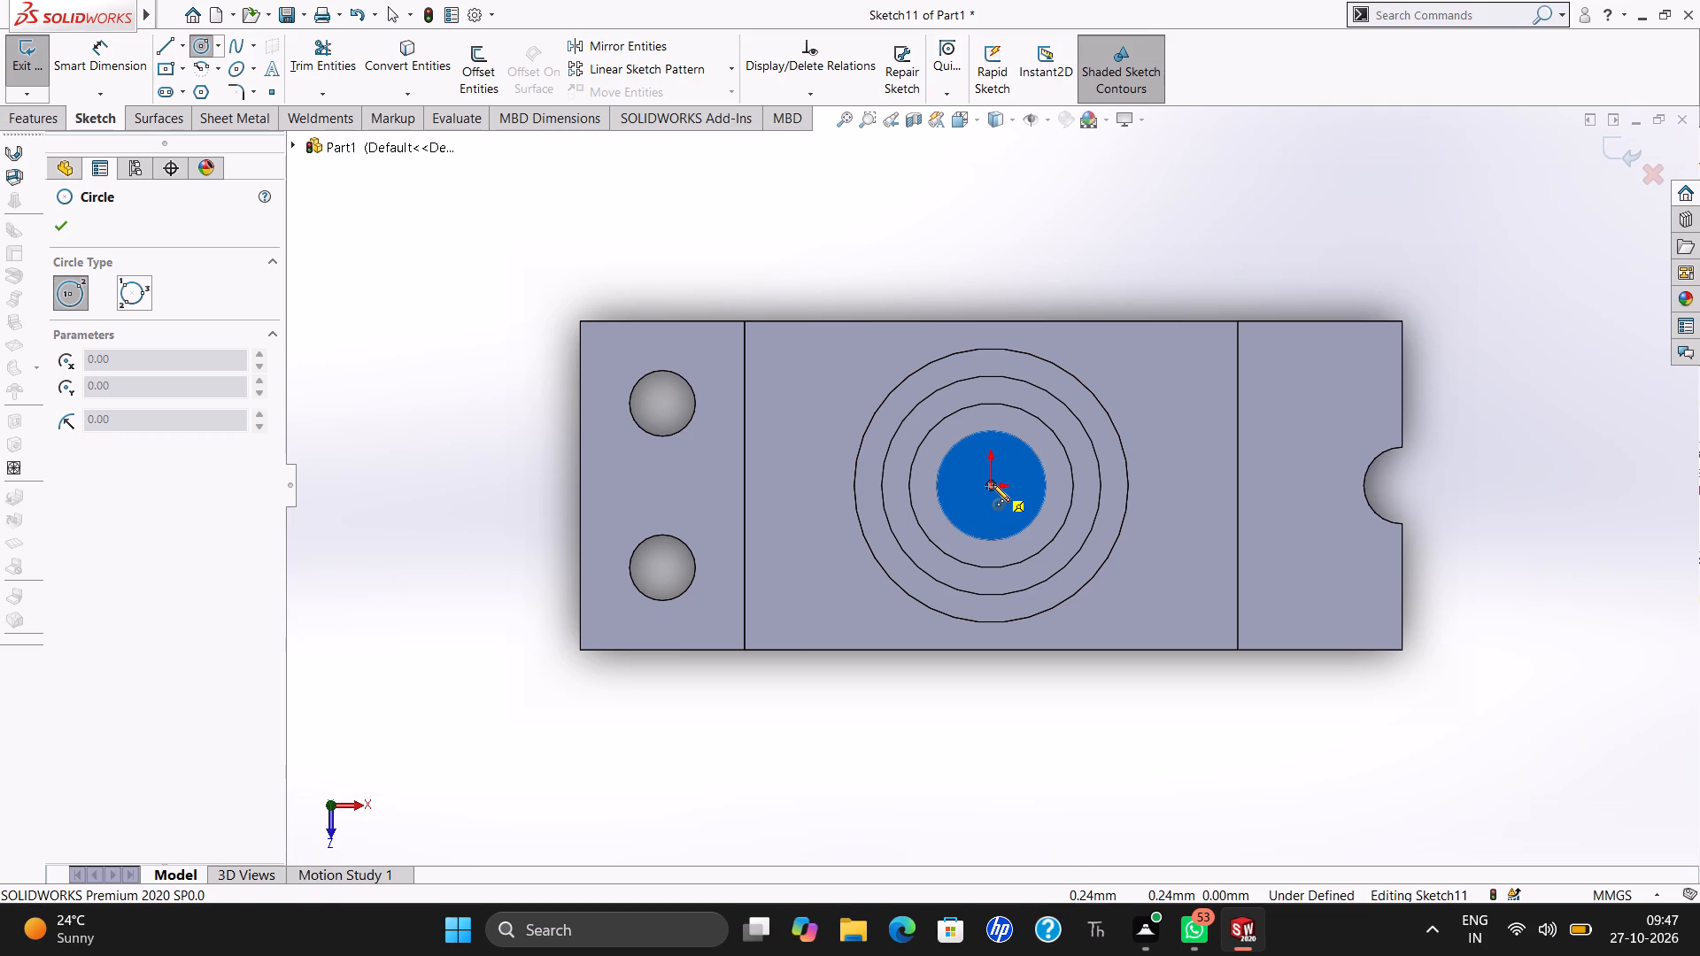
left_click_drag(993, 484, 1025, 501)
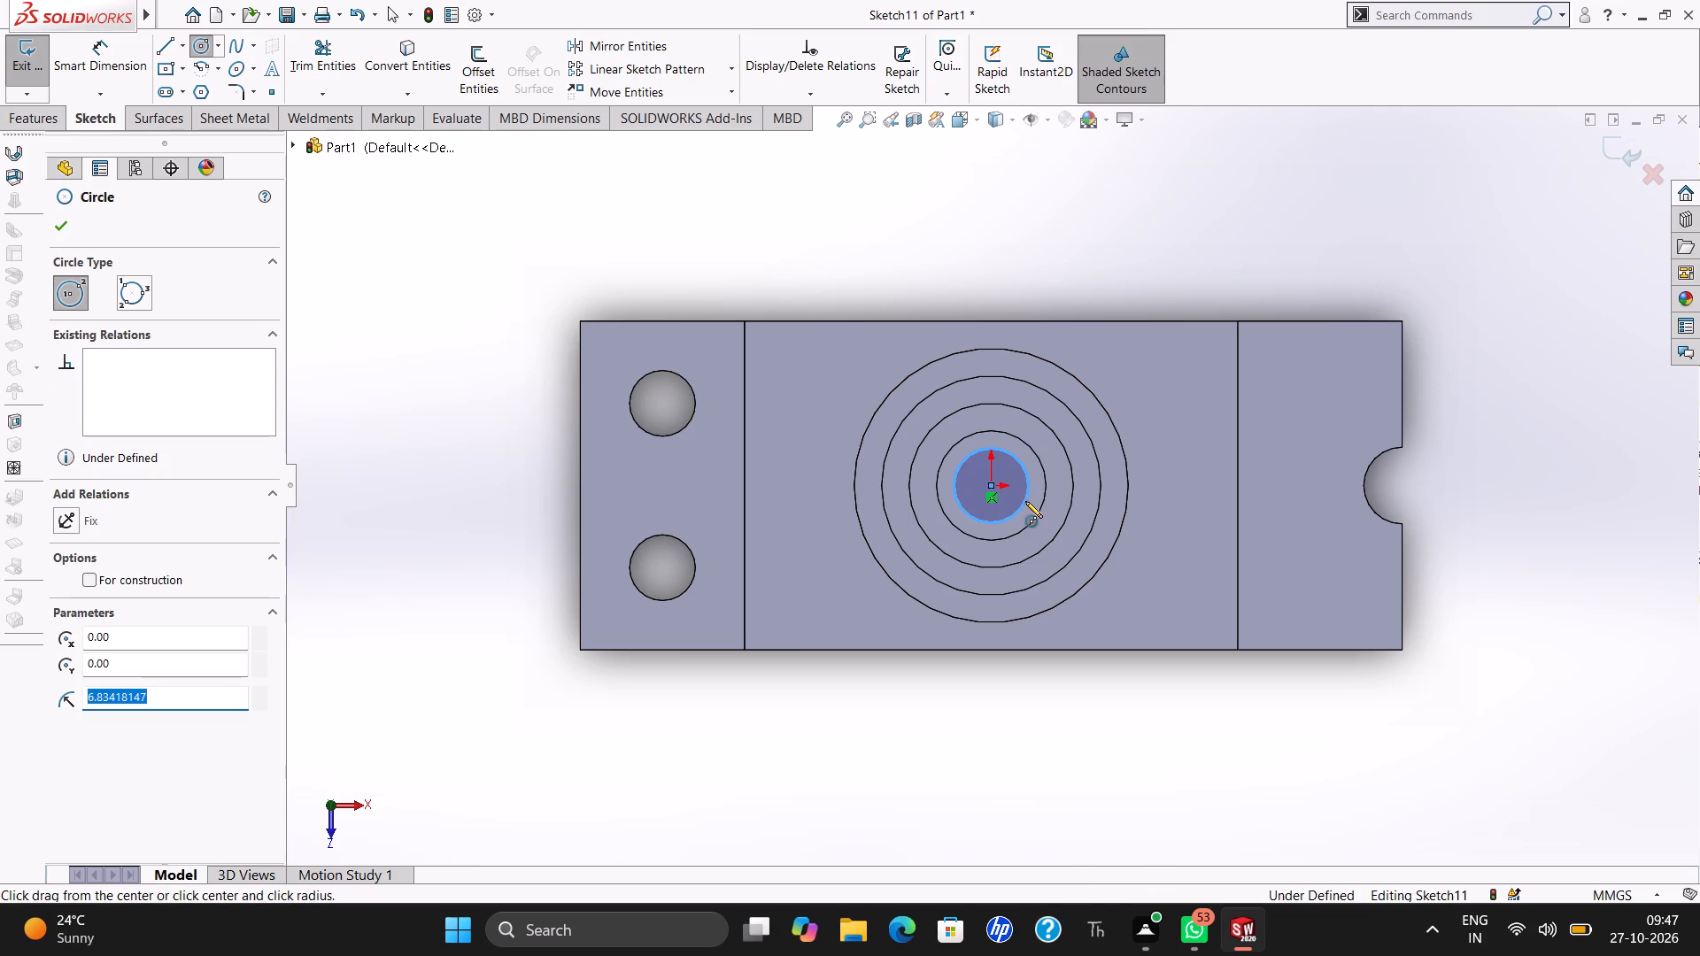
key("5")
key("Return")
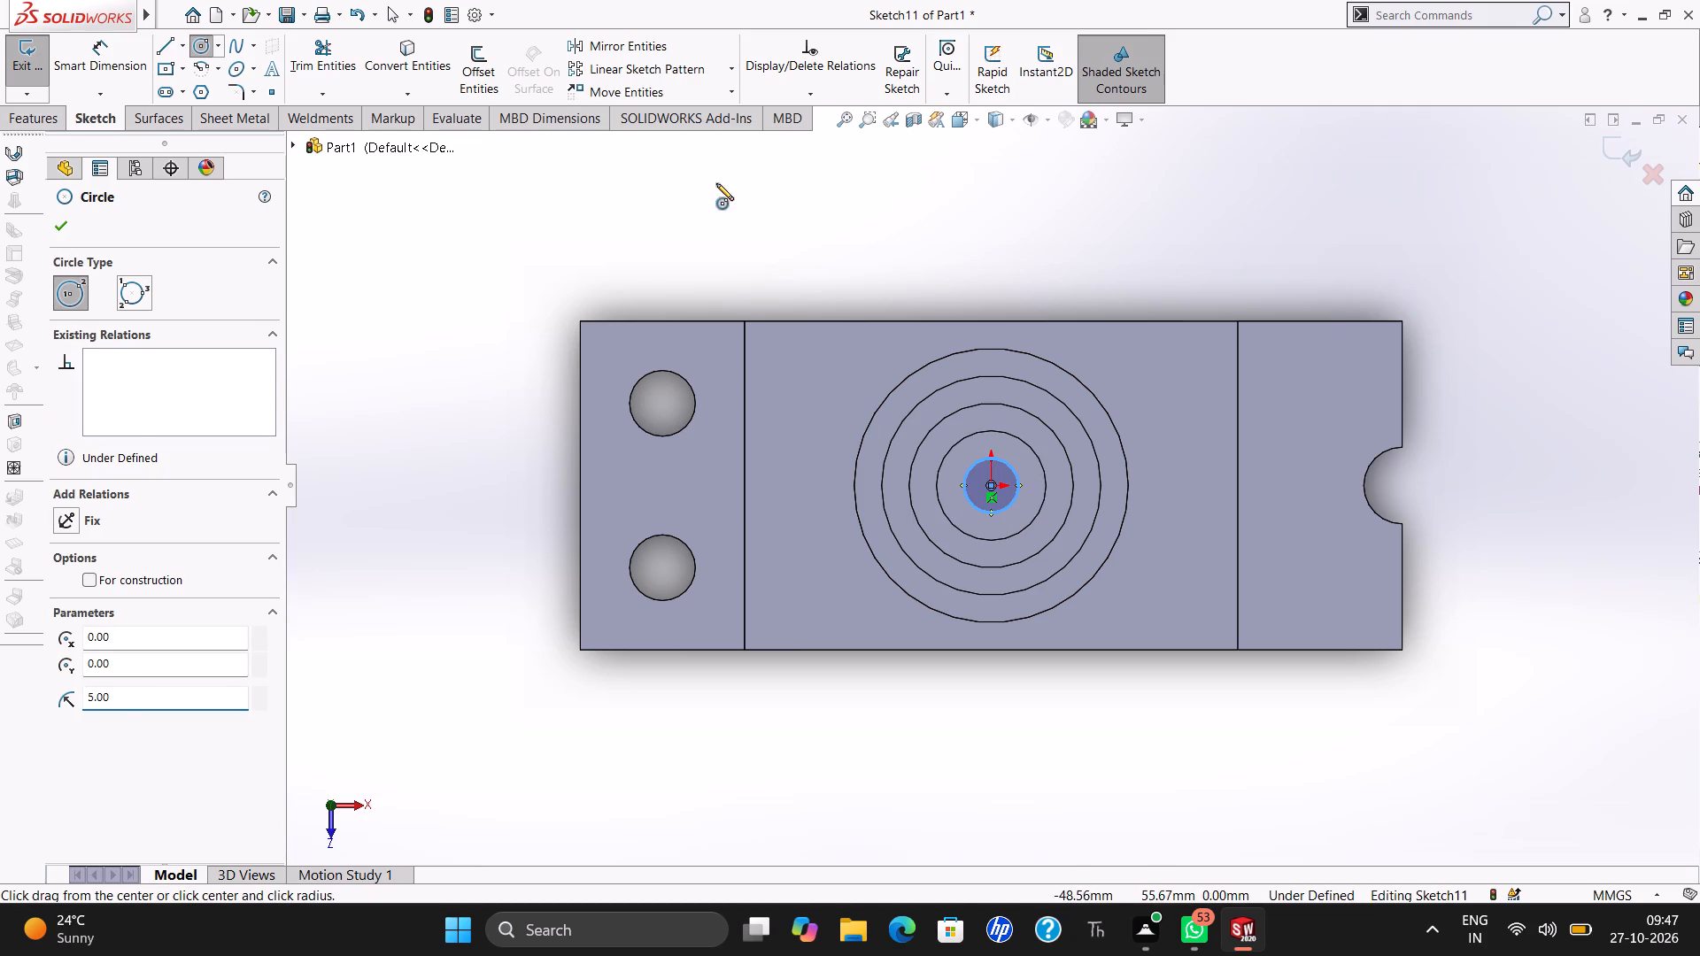
left_click(61, 232)
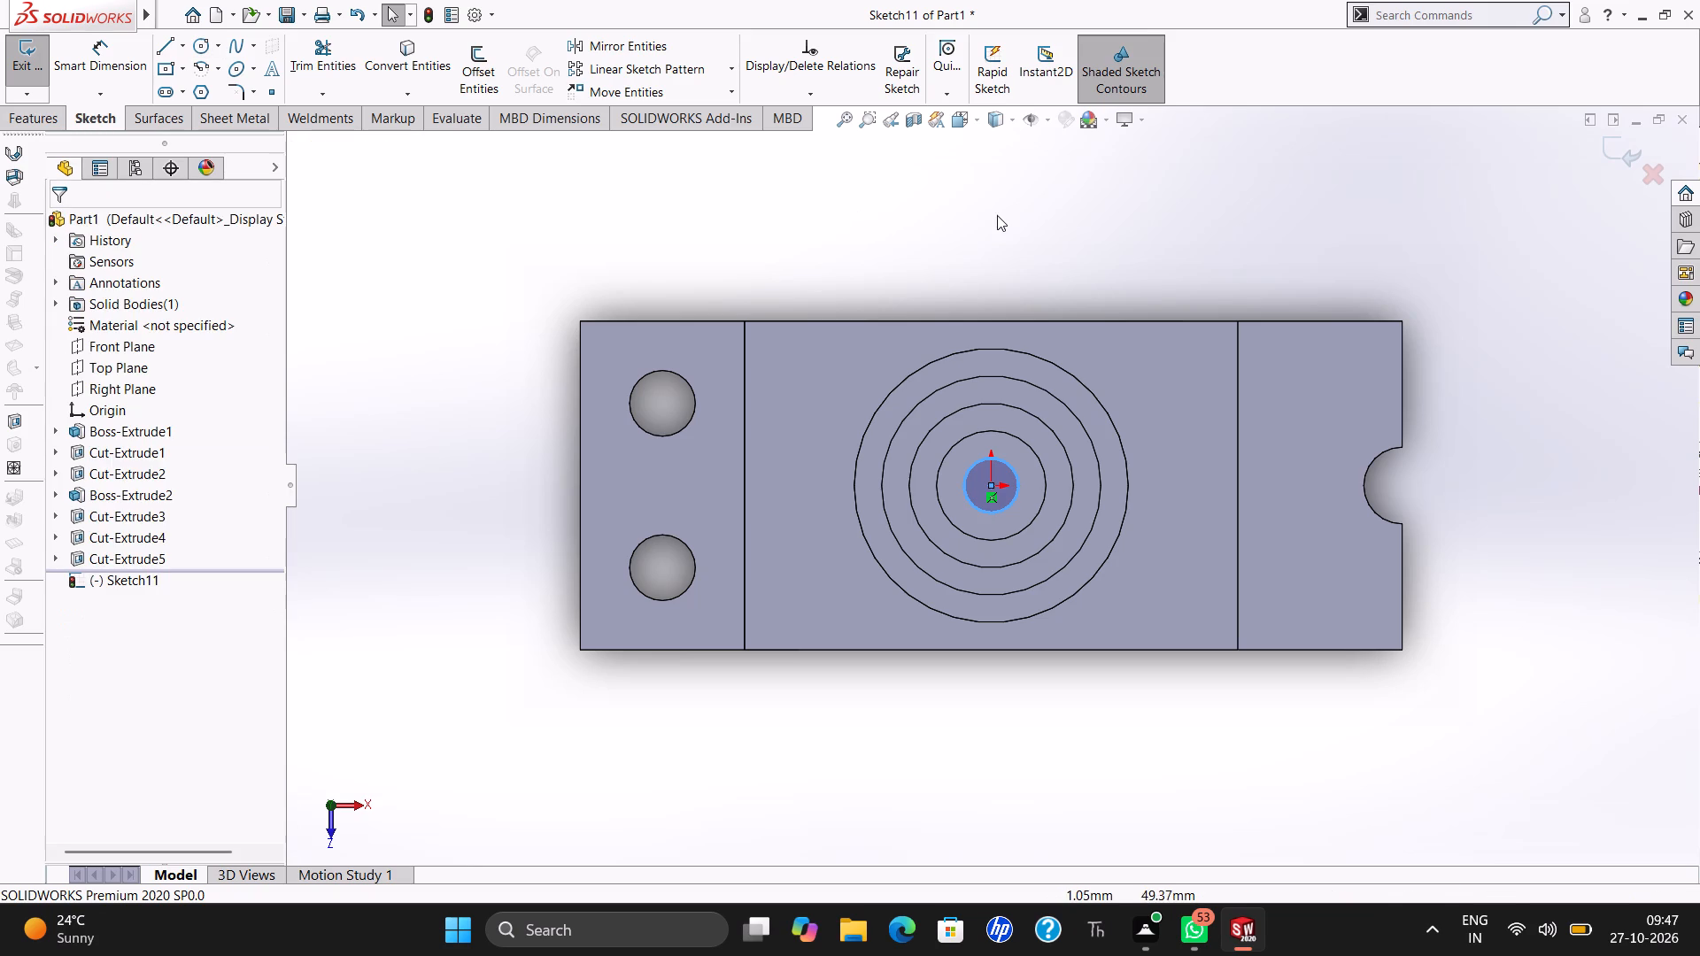
left_click(1610, 158)
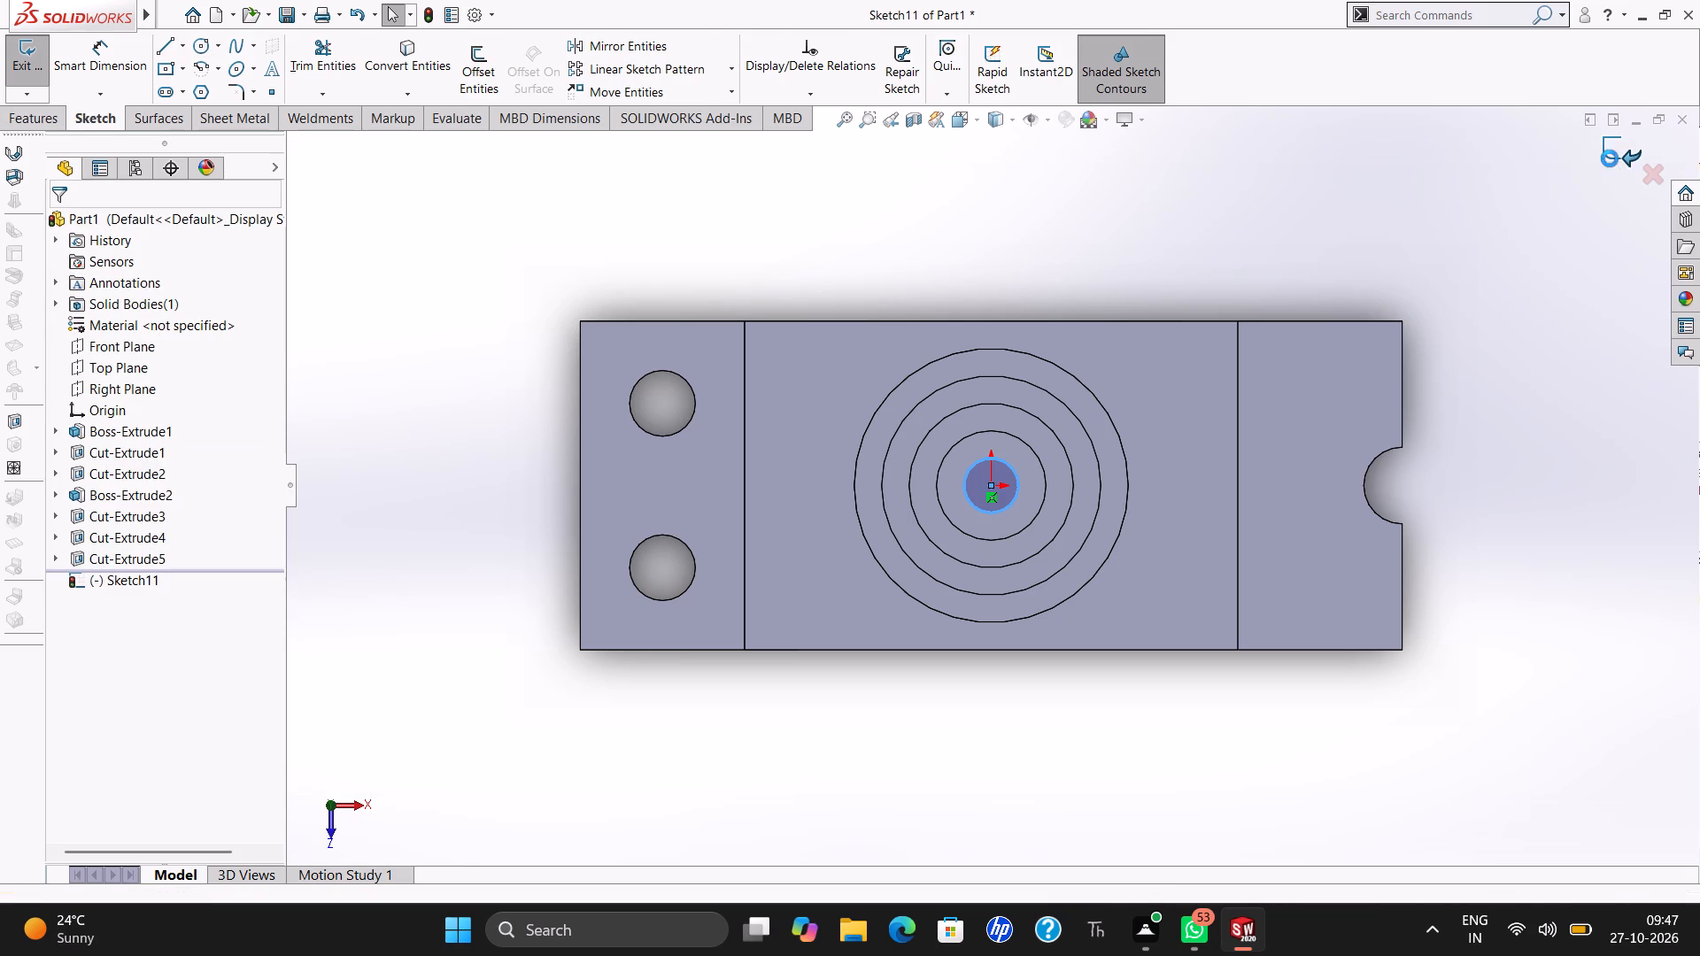
Cut the 5 mm radius circle down from its recess floor as a blind extruded cut 10 mm deep.
left_click(329, 49)
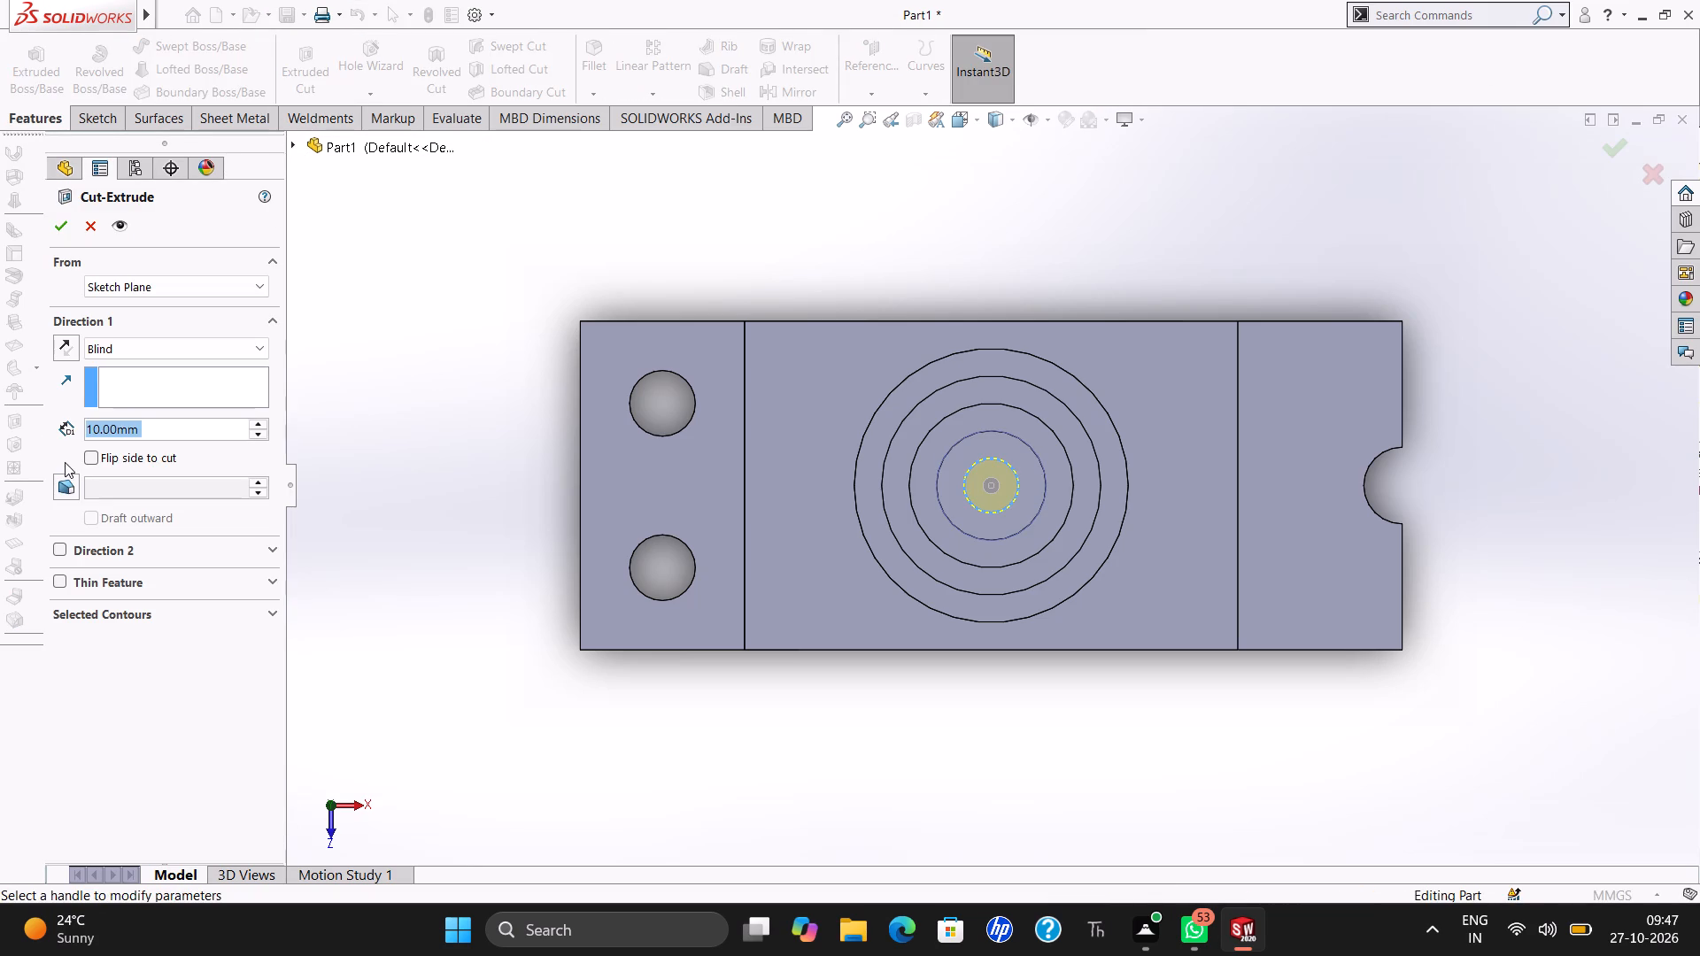
left_click(56, 220)
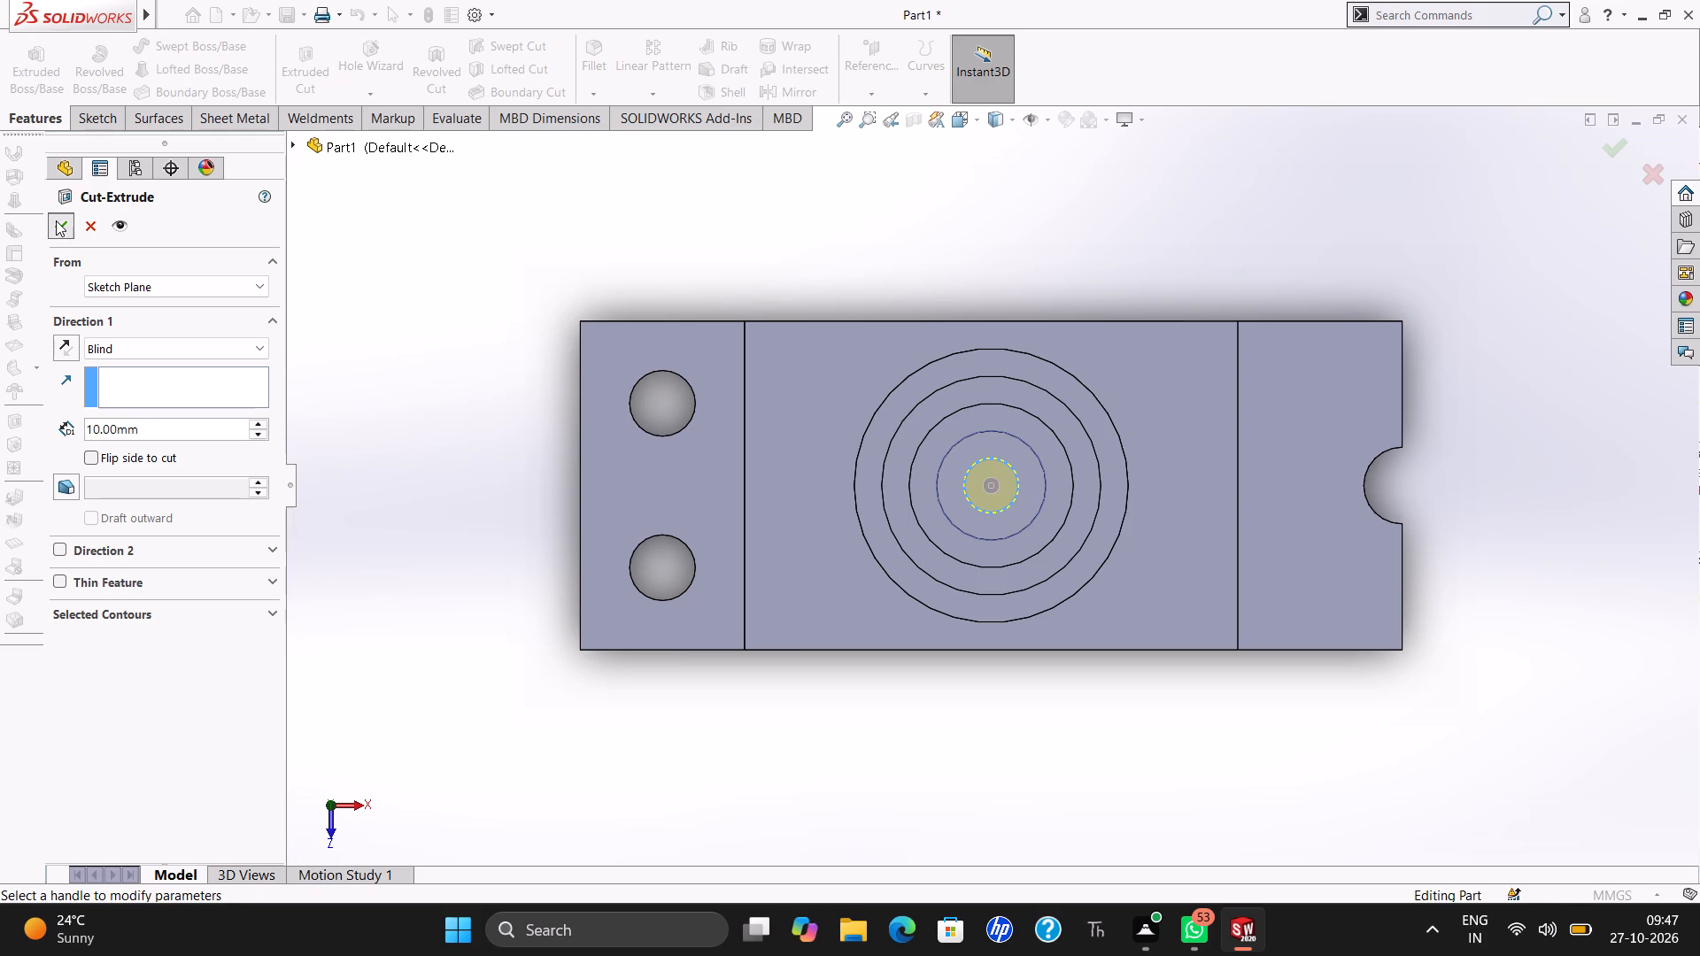
key("ctrl+7")
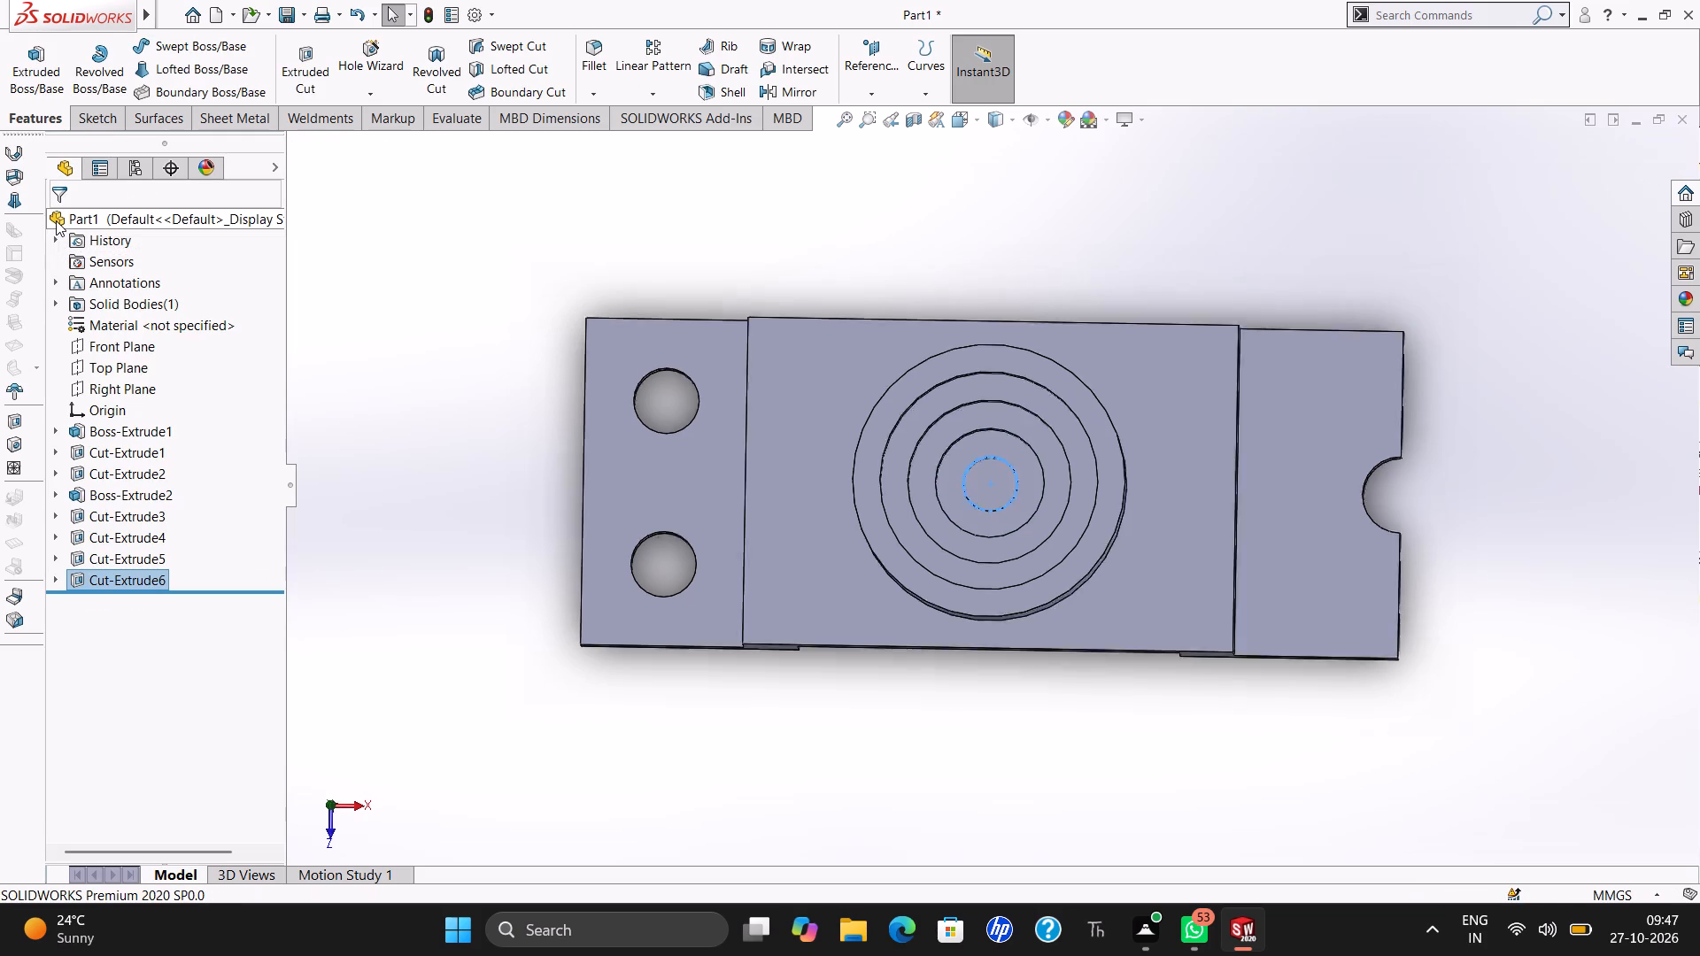
key("Escape")
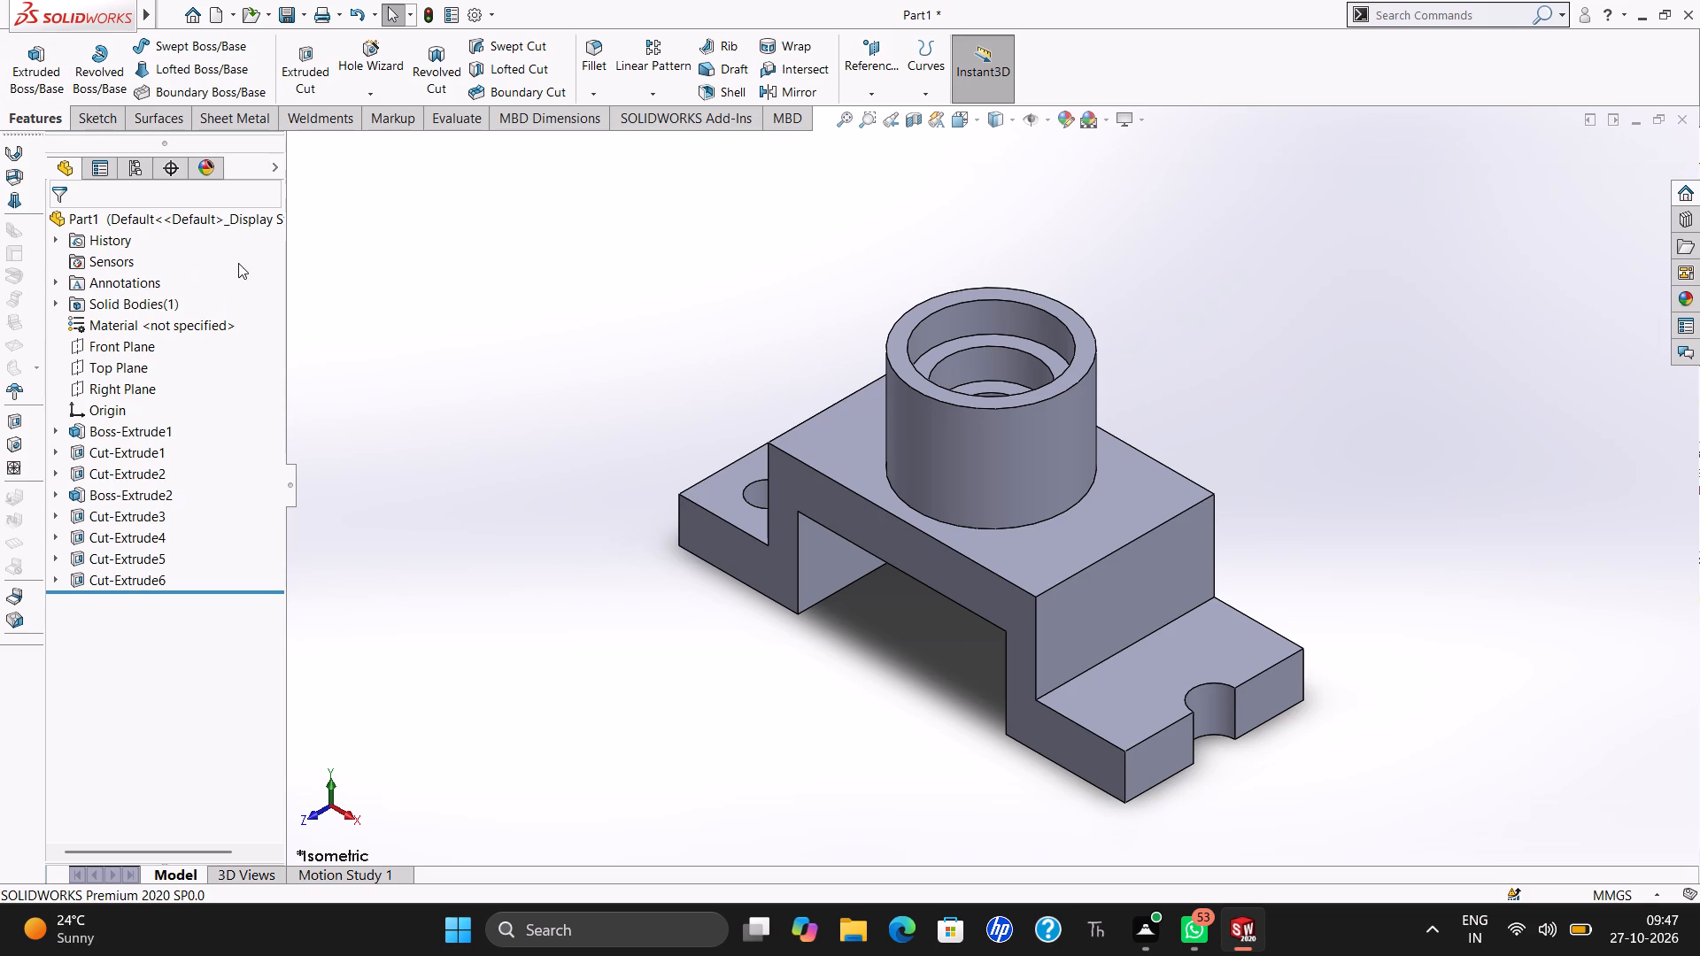
key("Escape")
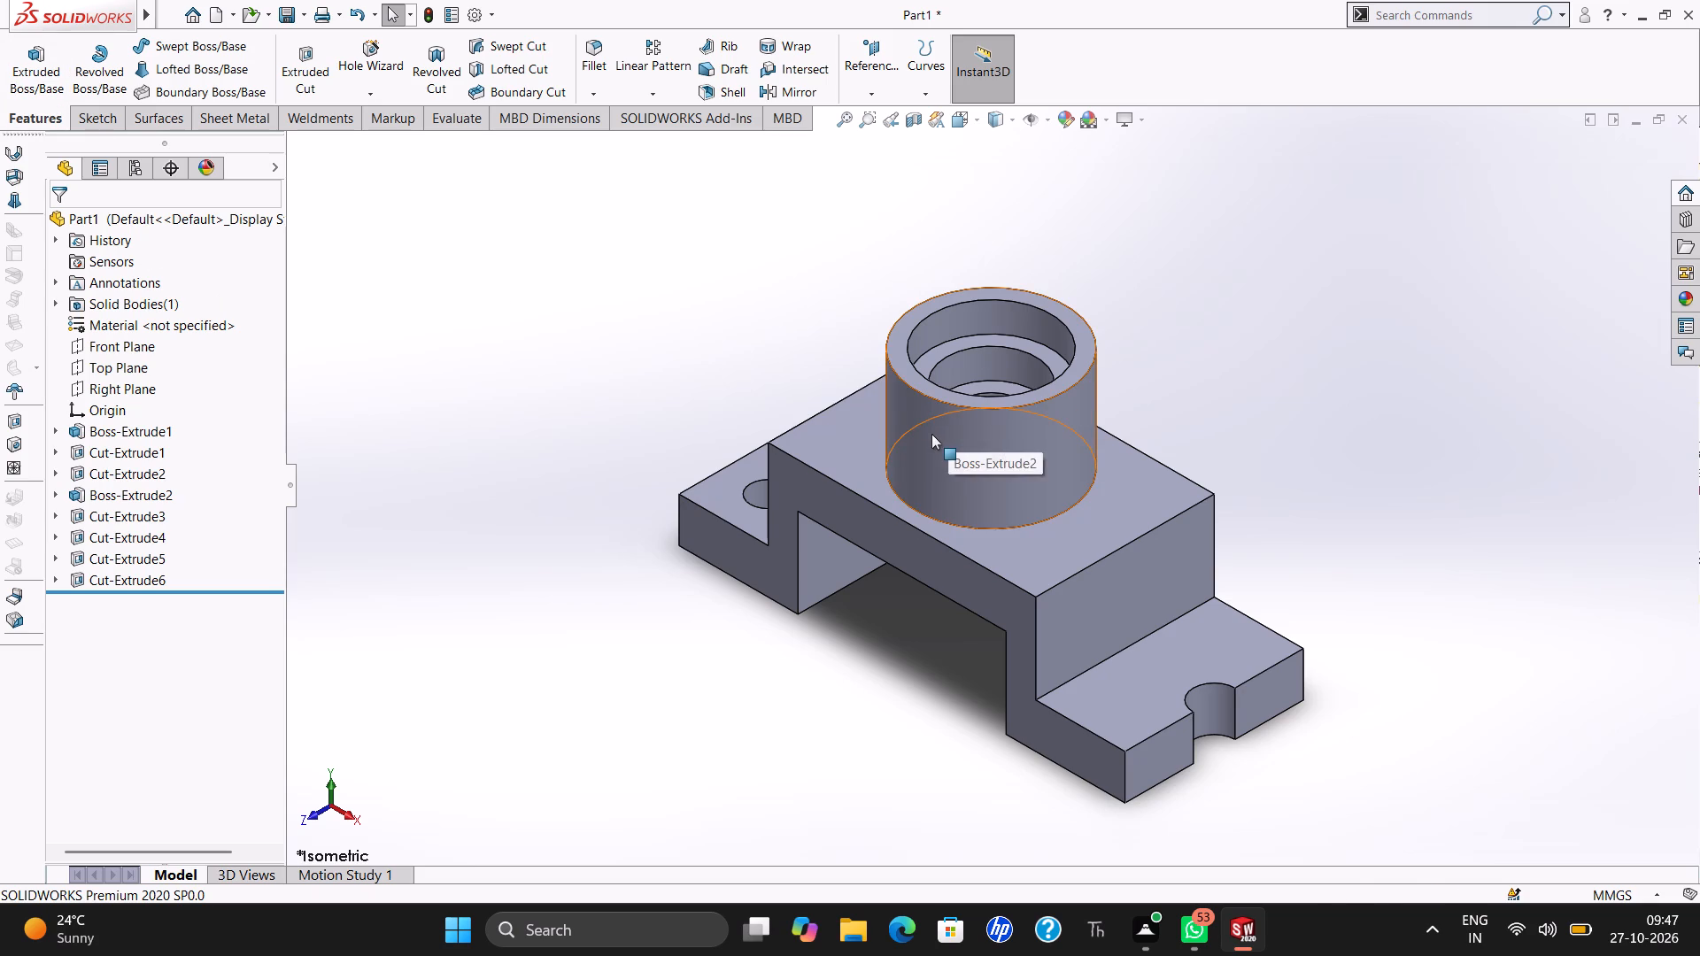
left_click(931, 434)
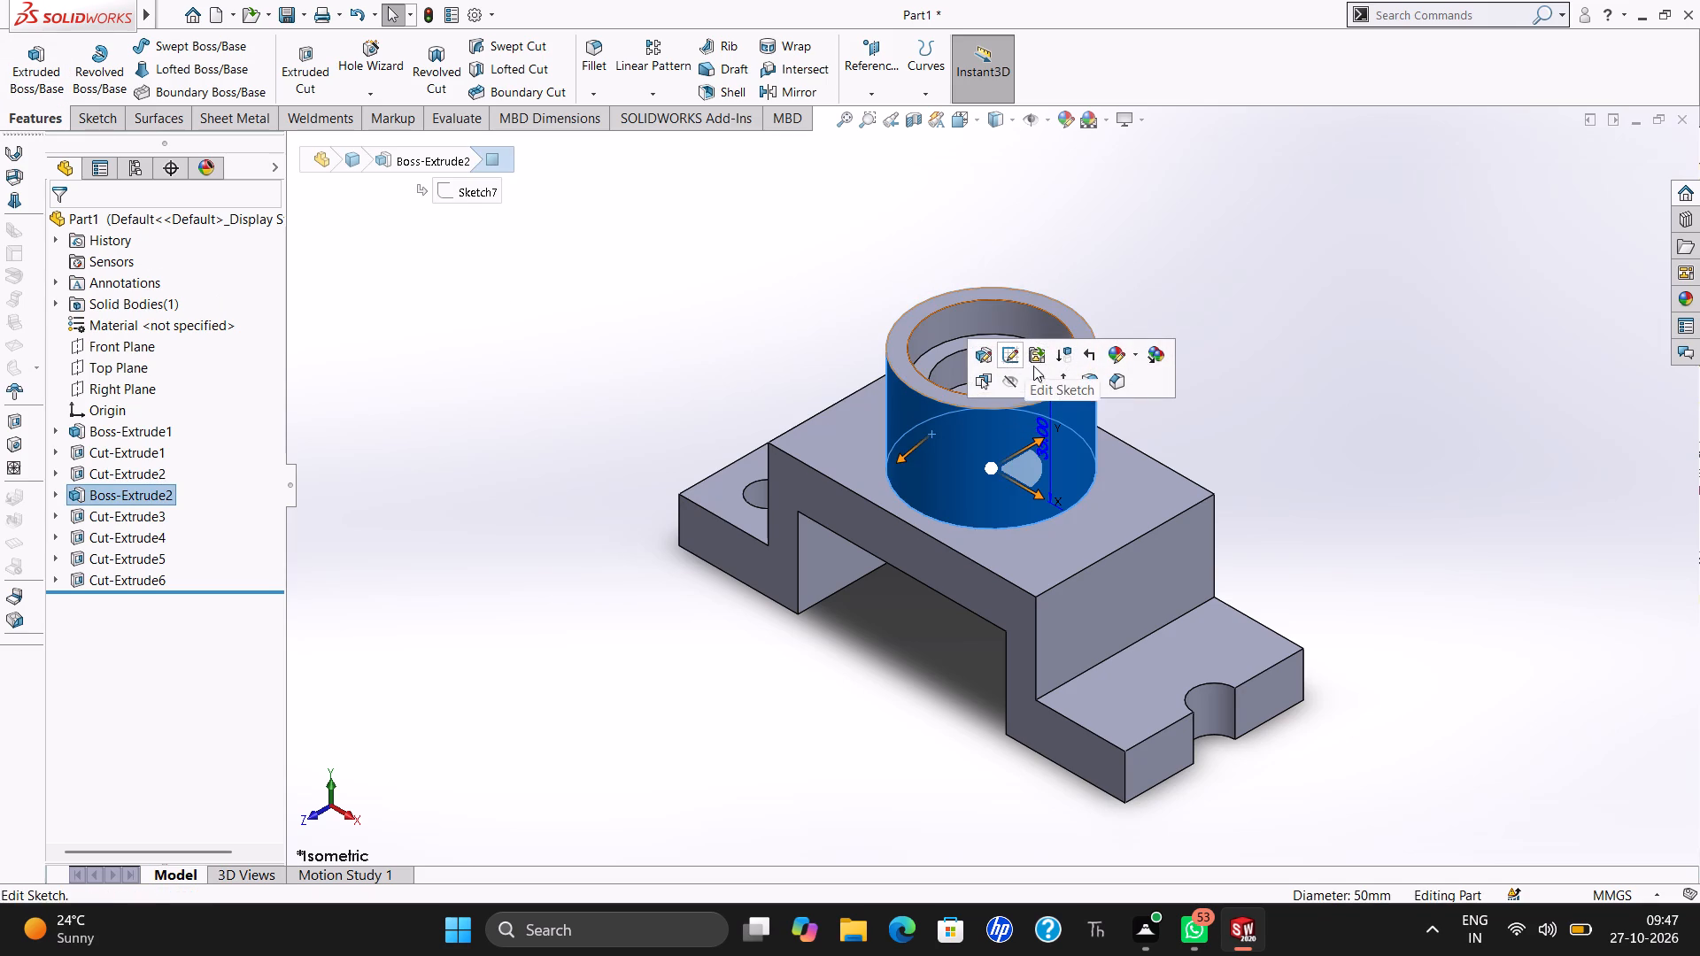
key("Escape")
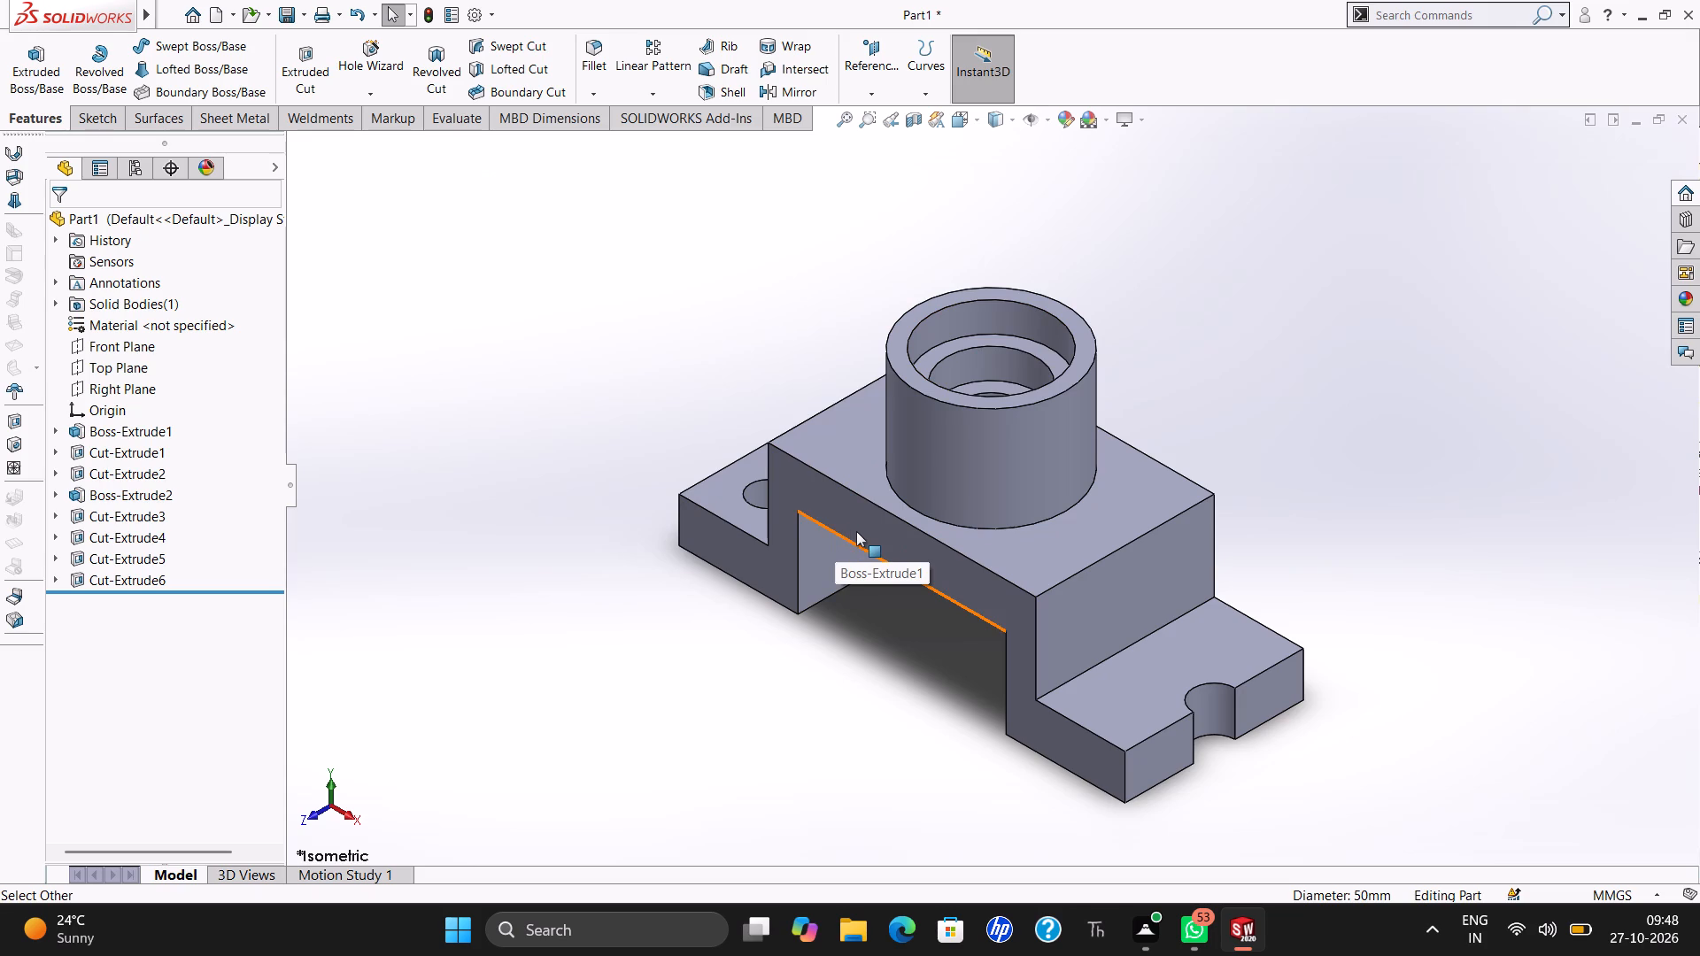
Sketch a circle of 5 mm radius on the hat profile's front face plane, centred about 34 mm directly above the origin, over the boss.
left_click(856, 531)
left_click(925, 477)
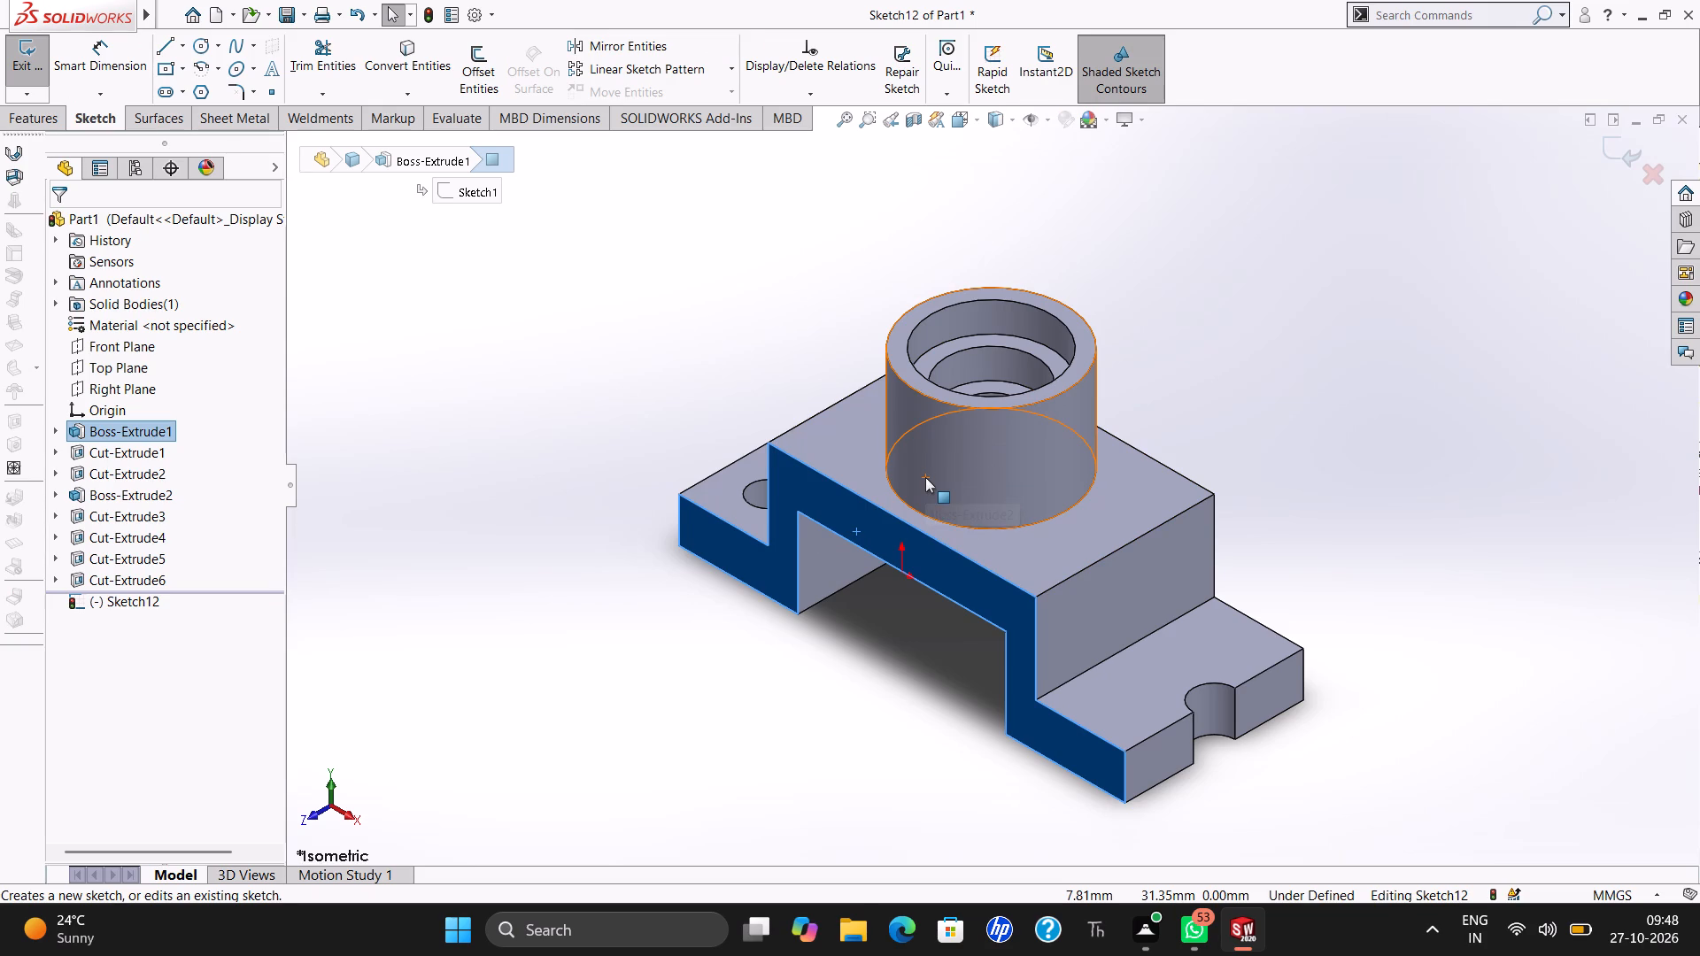
key("ctrl+8")
key("Escape")
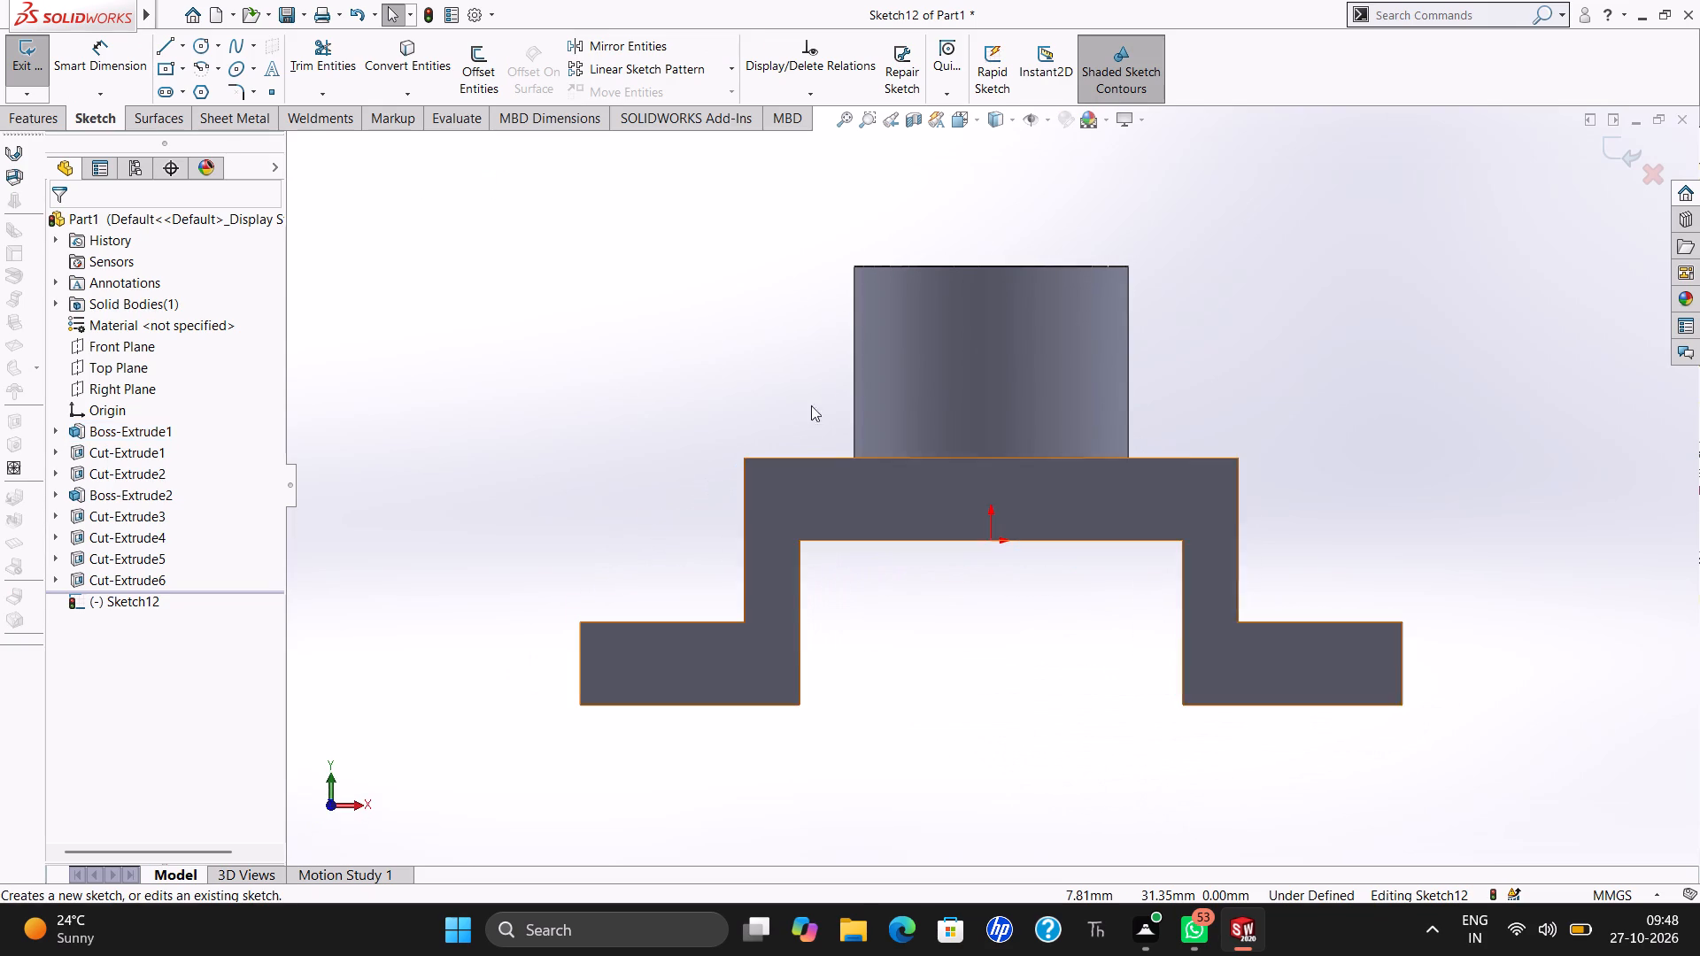
left_click(205, 49)
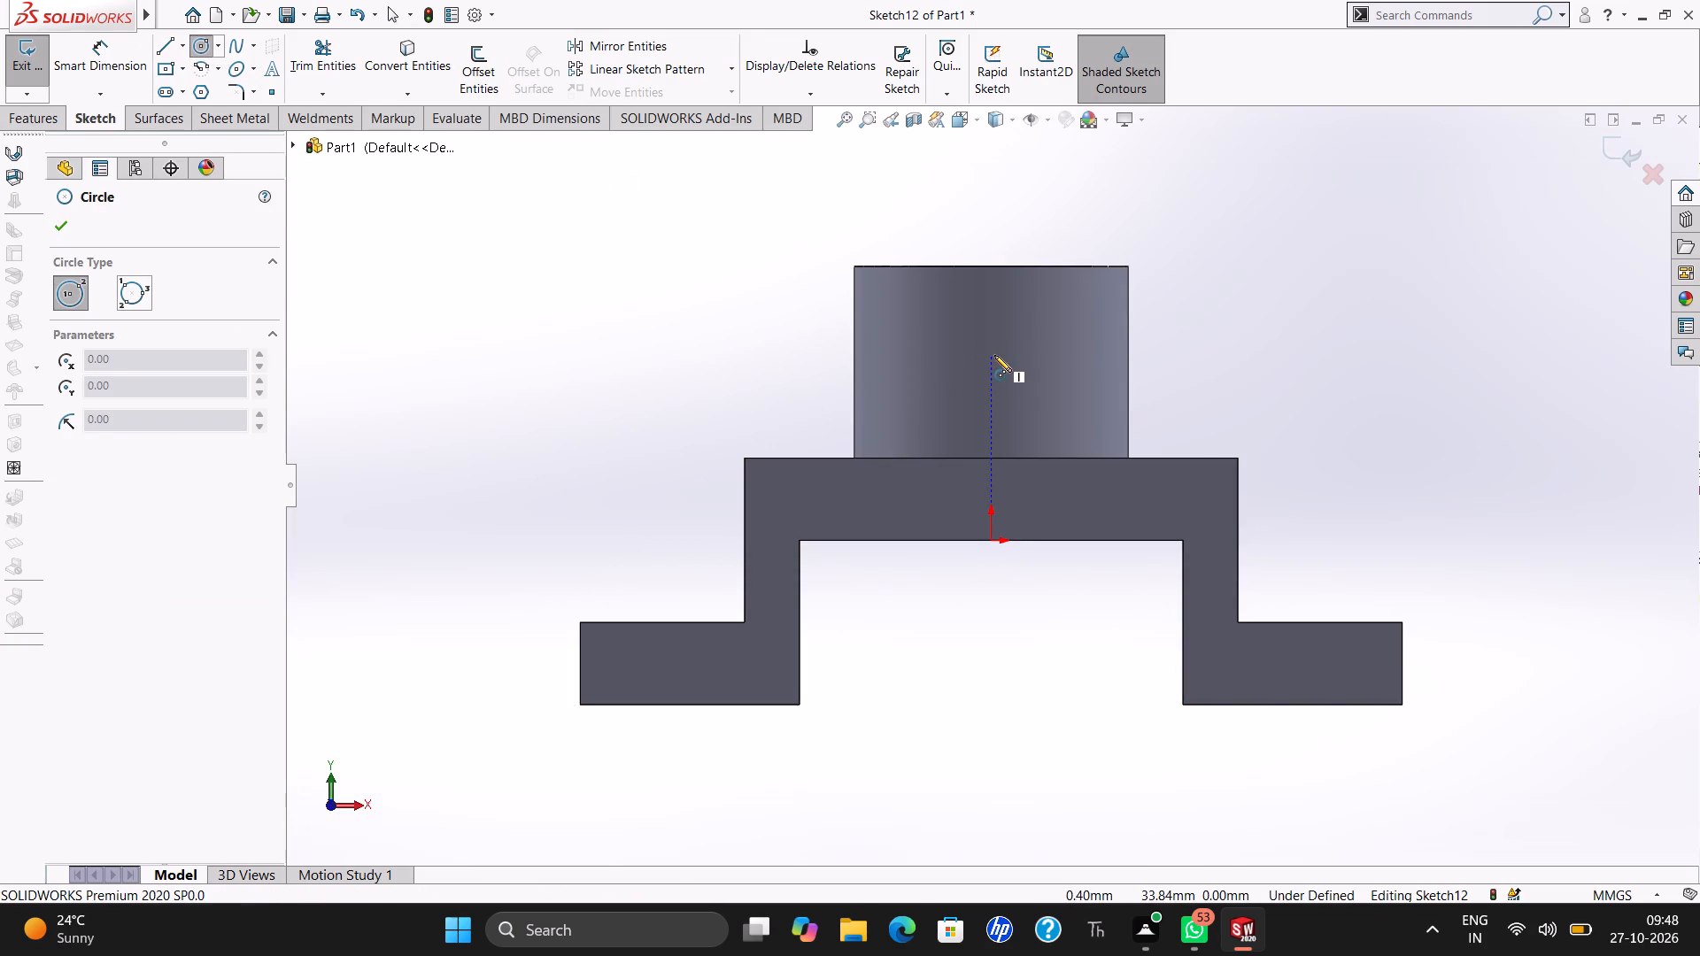
left_click_drag(994, 355, 1017, 366)
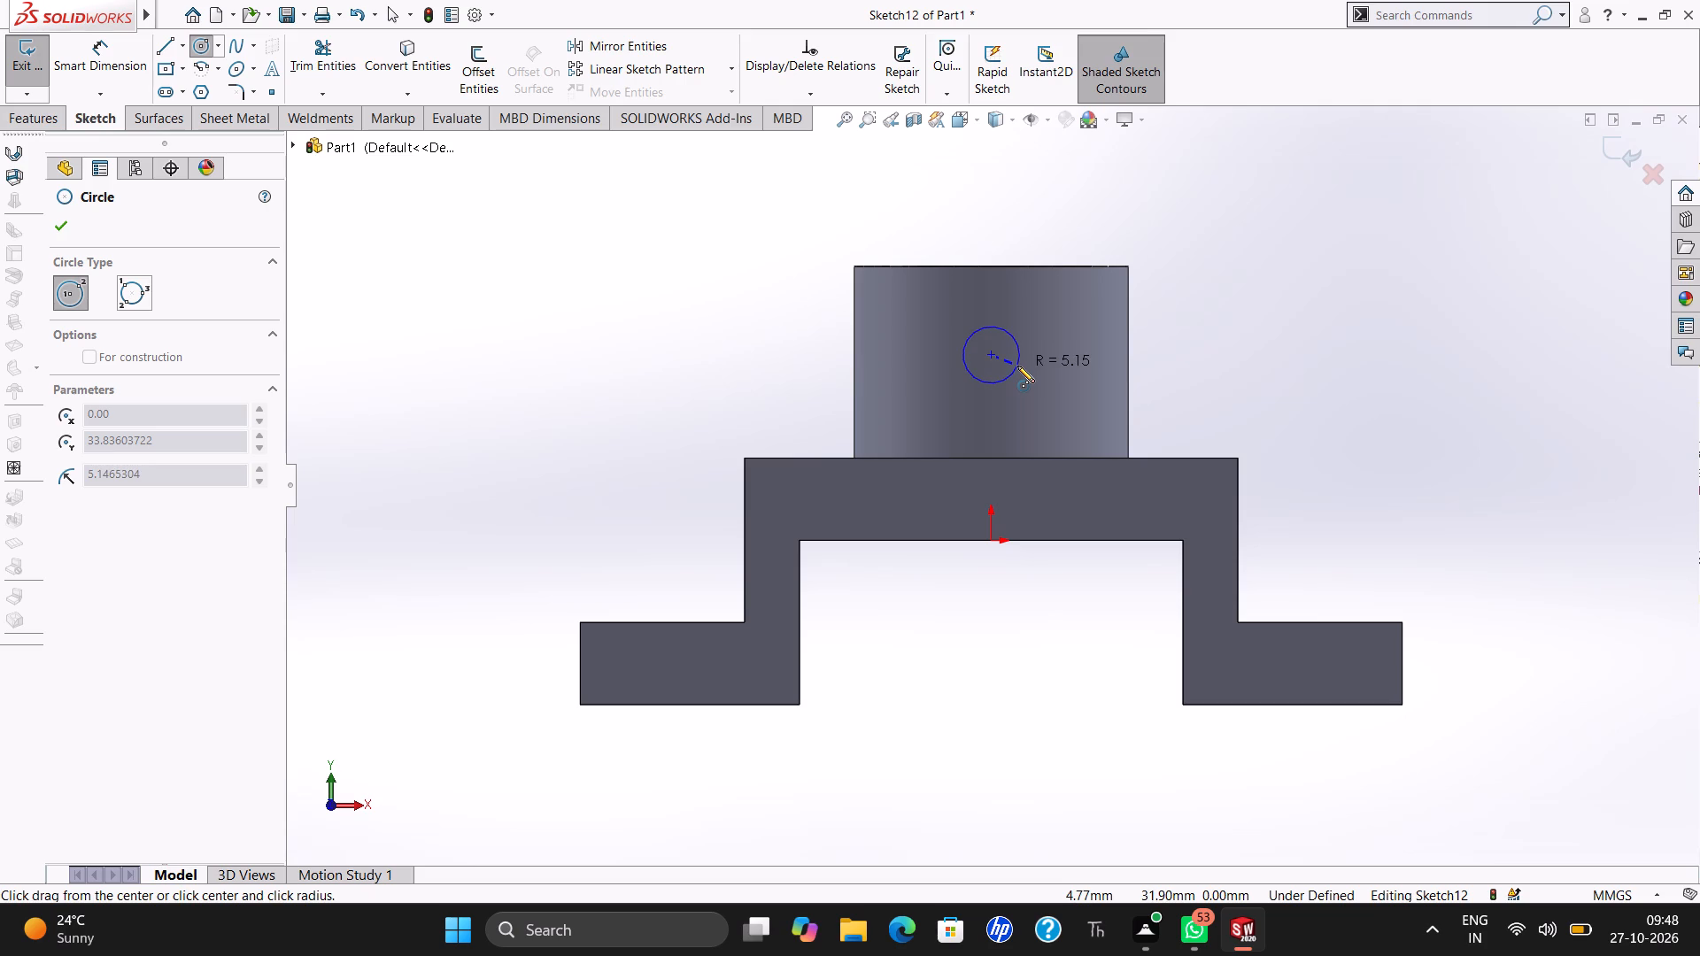
left_click(1017, 366)
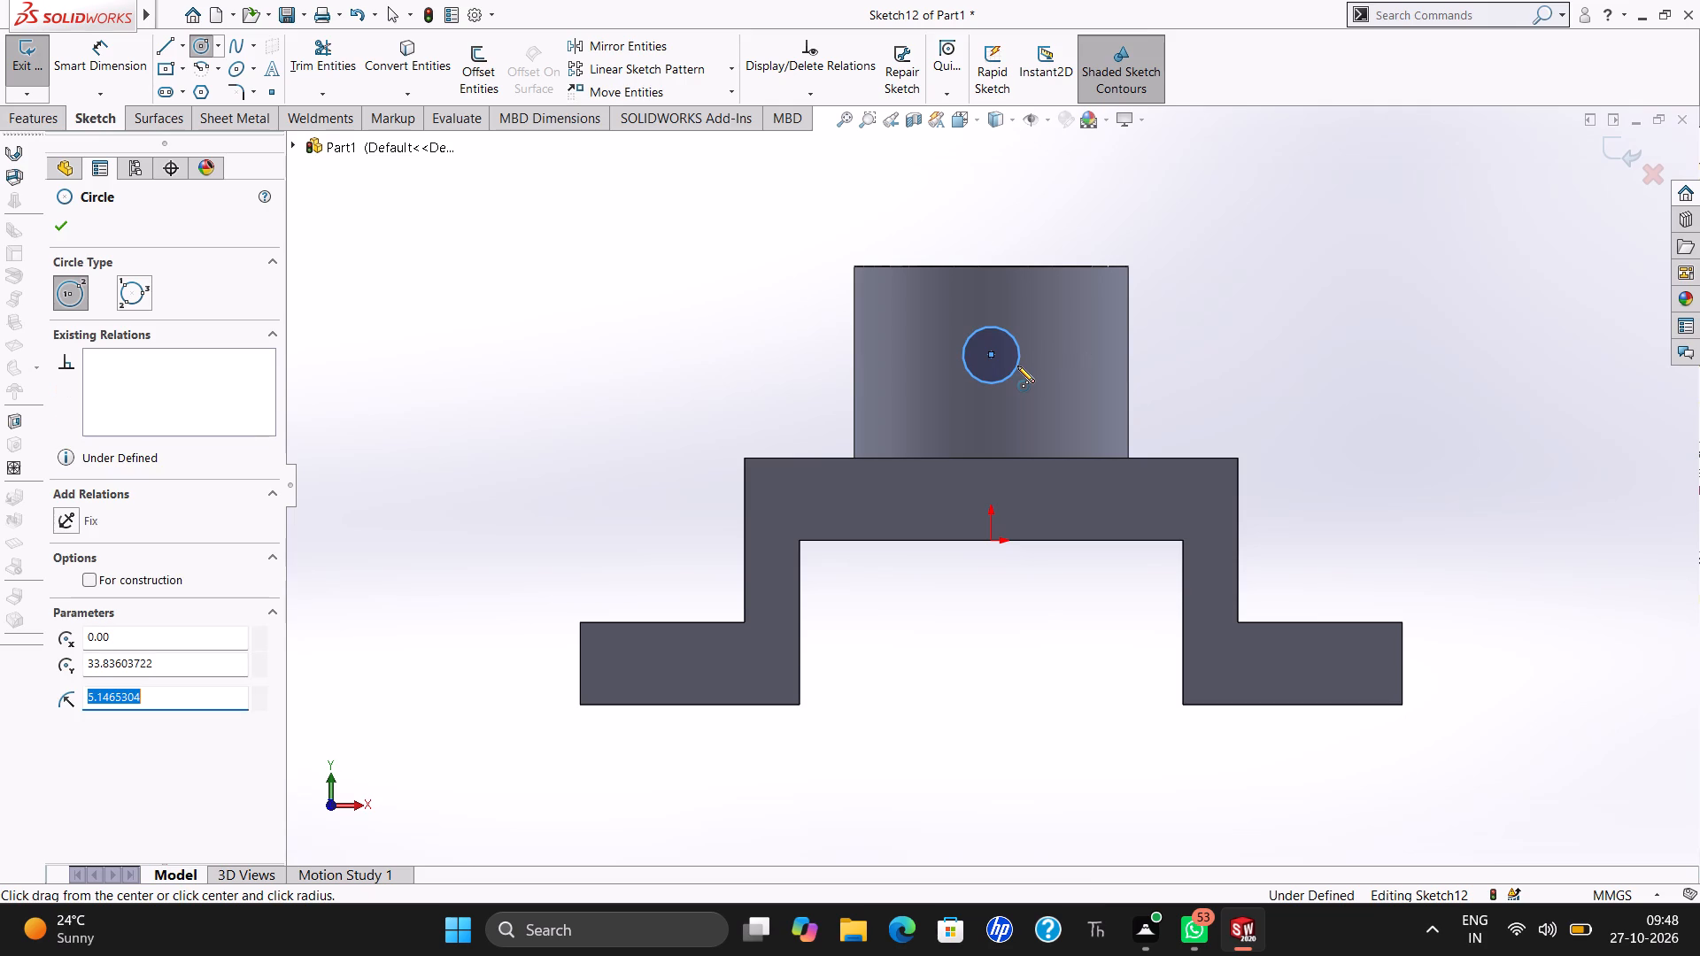
key("5")
key("Return")
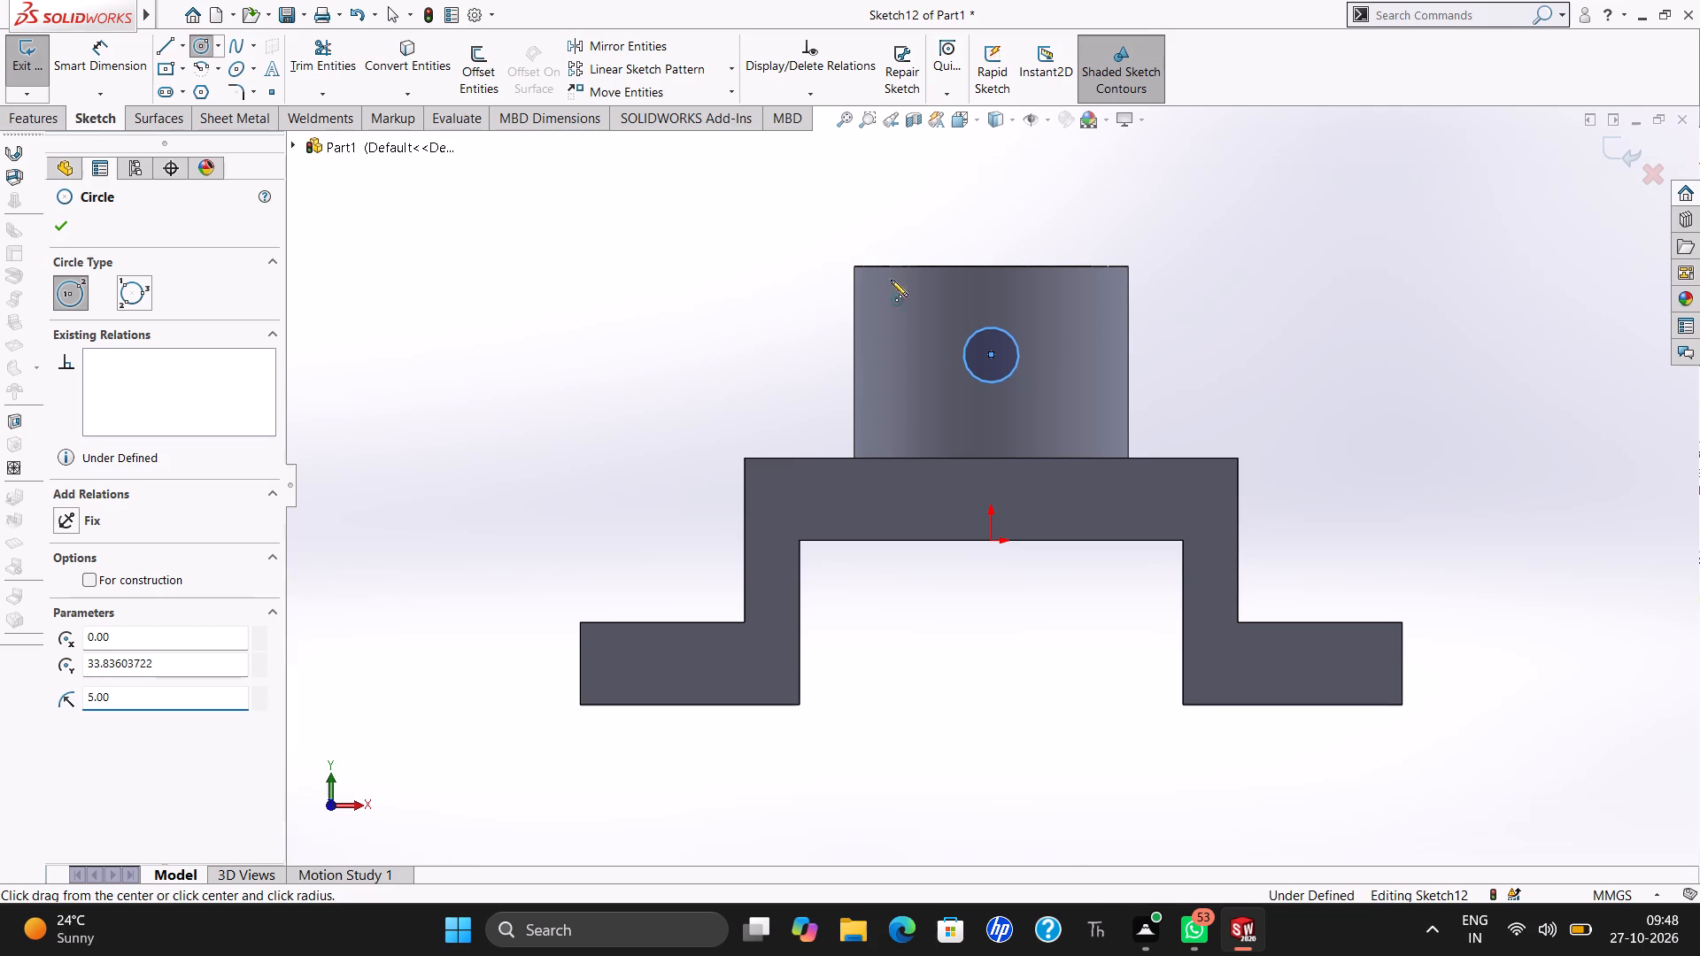
key("Escape")
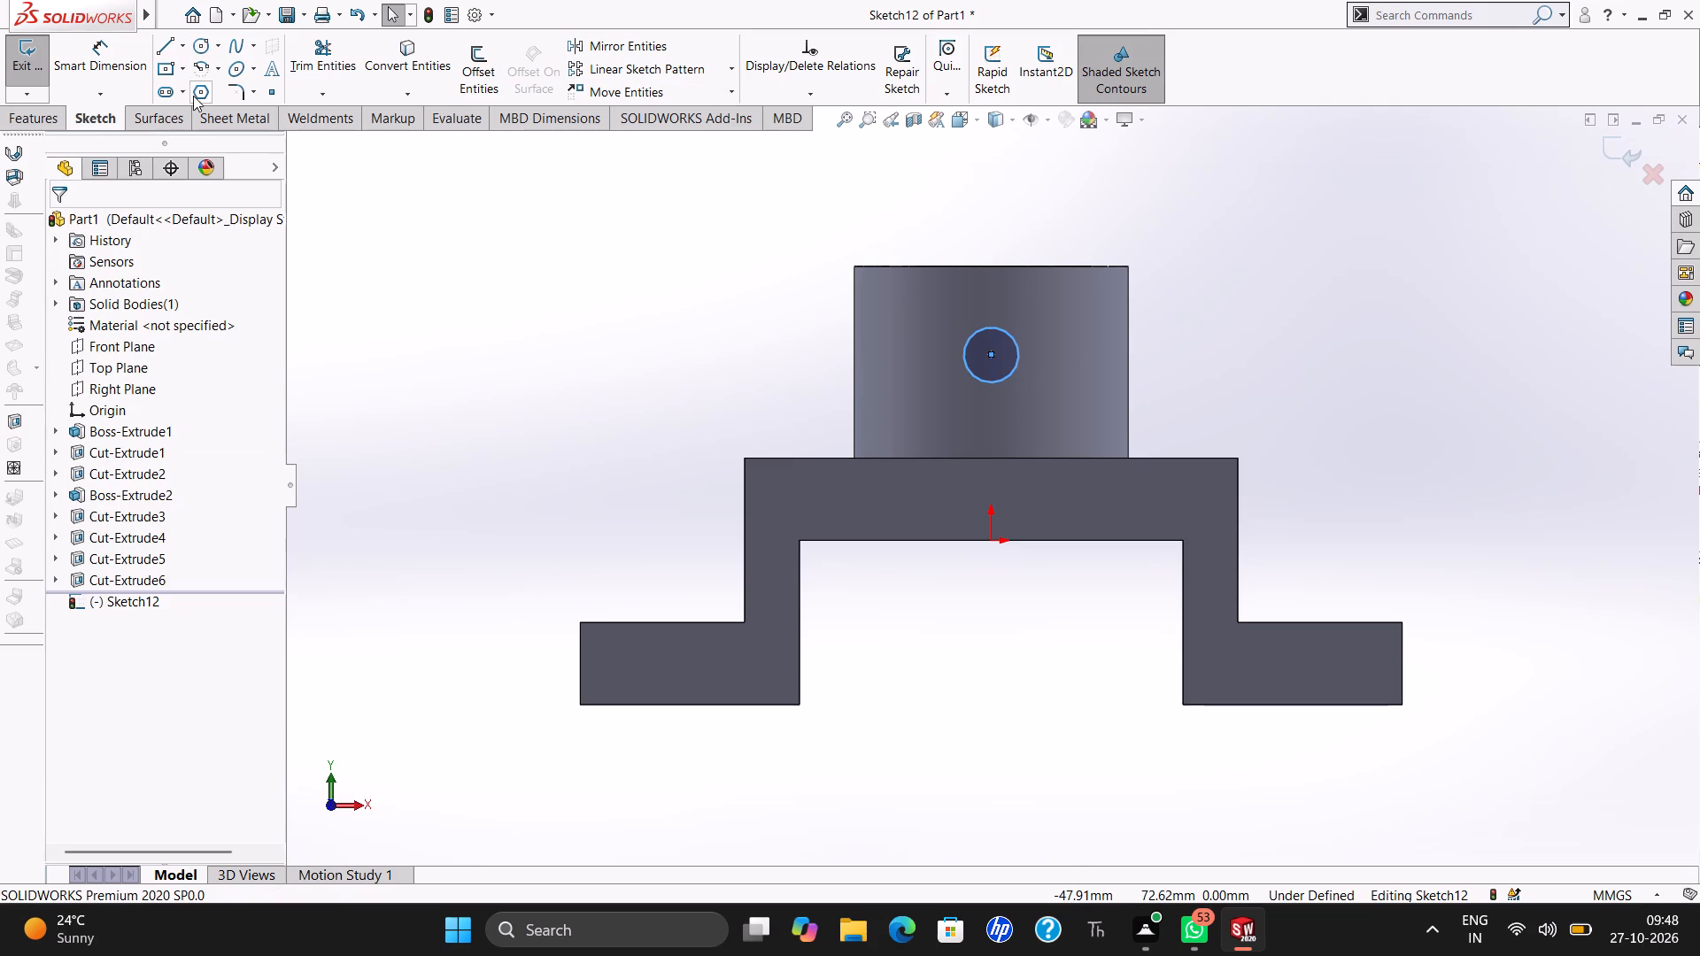
Dimension the circle's centre 21 mm below the boss's top edge and exit the sketch.
left_click(110, 63)
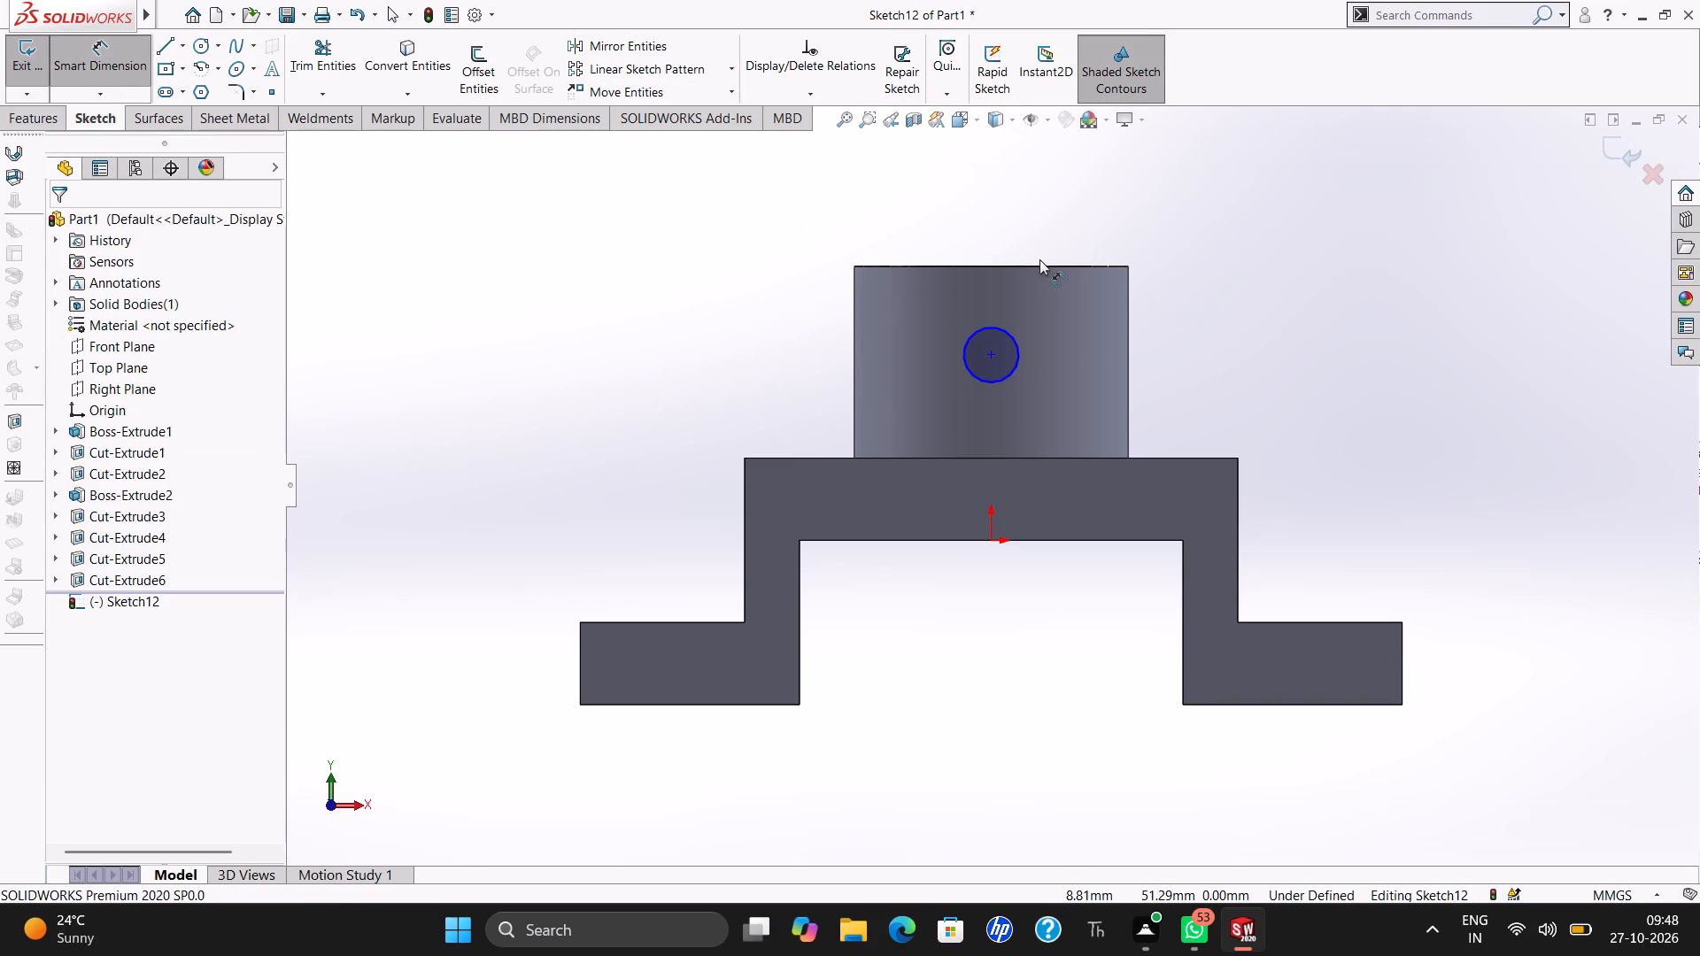
left_click(1038, 262)
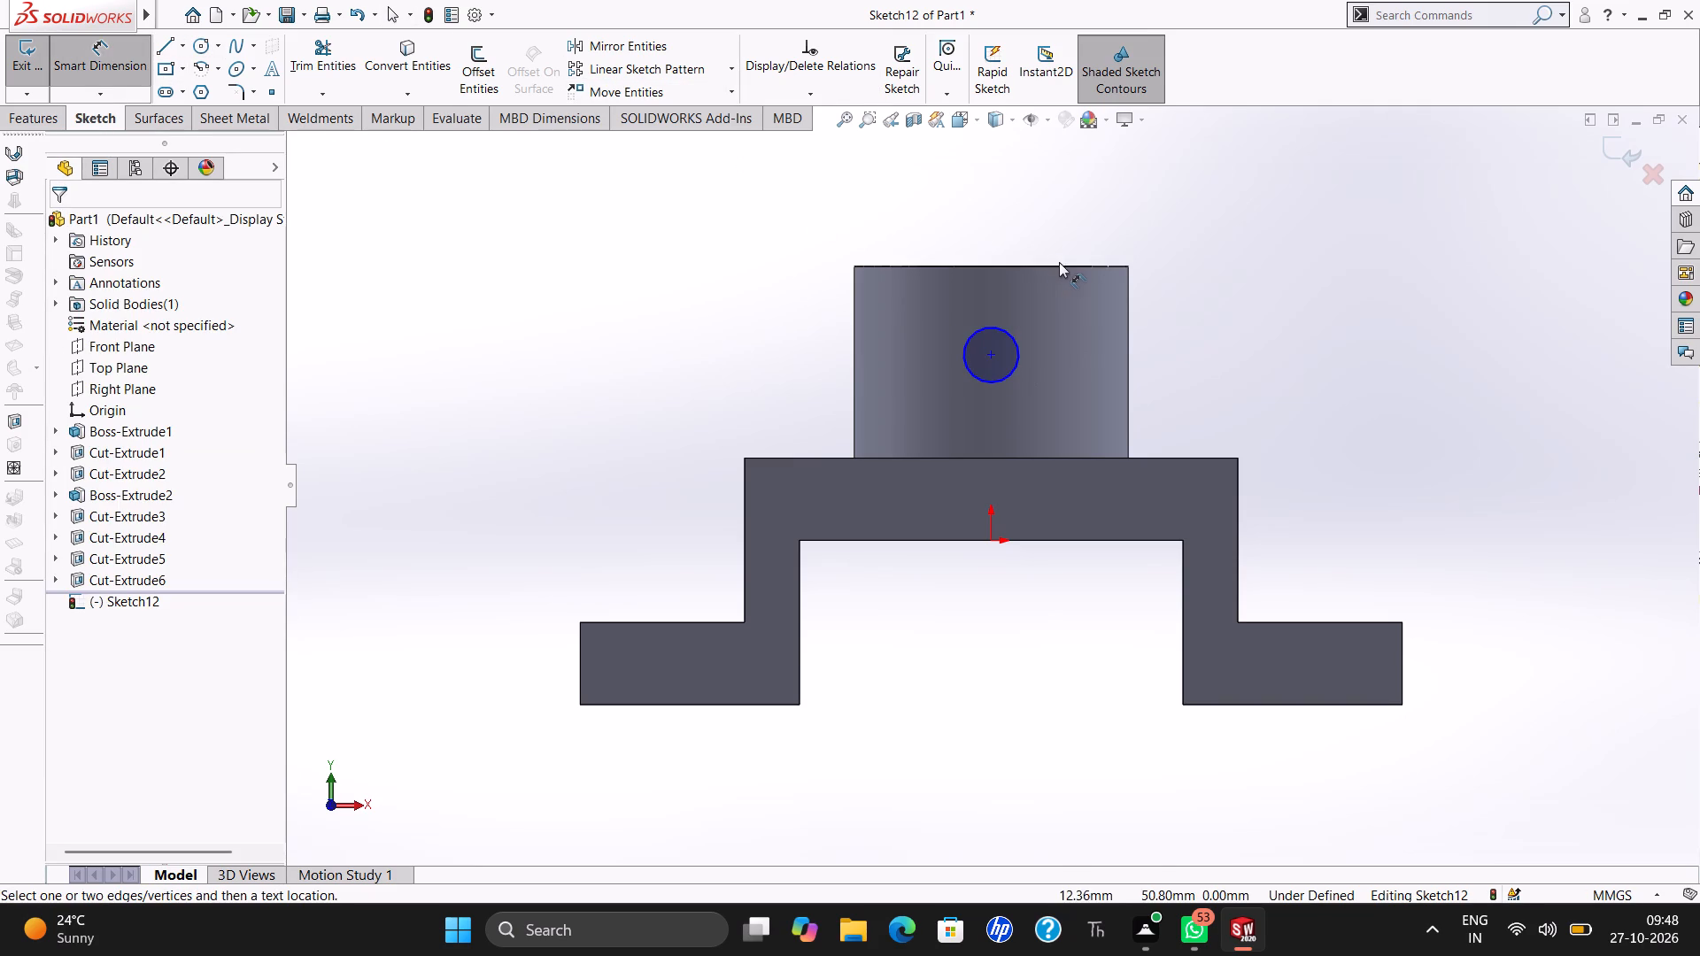
left_click(1070, 267)
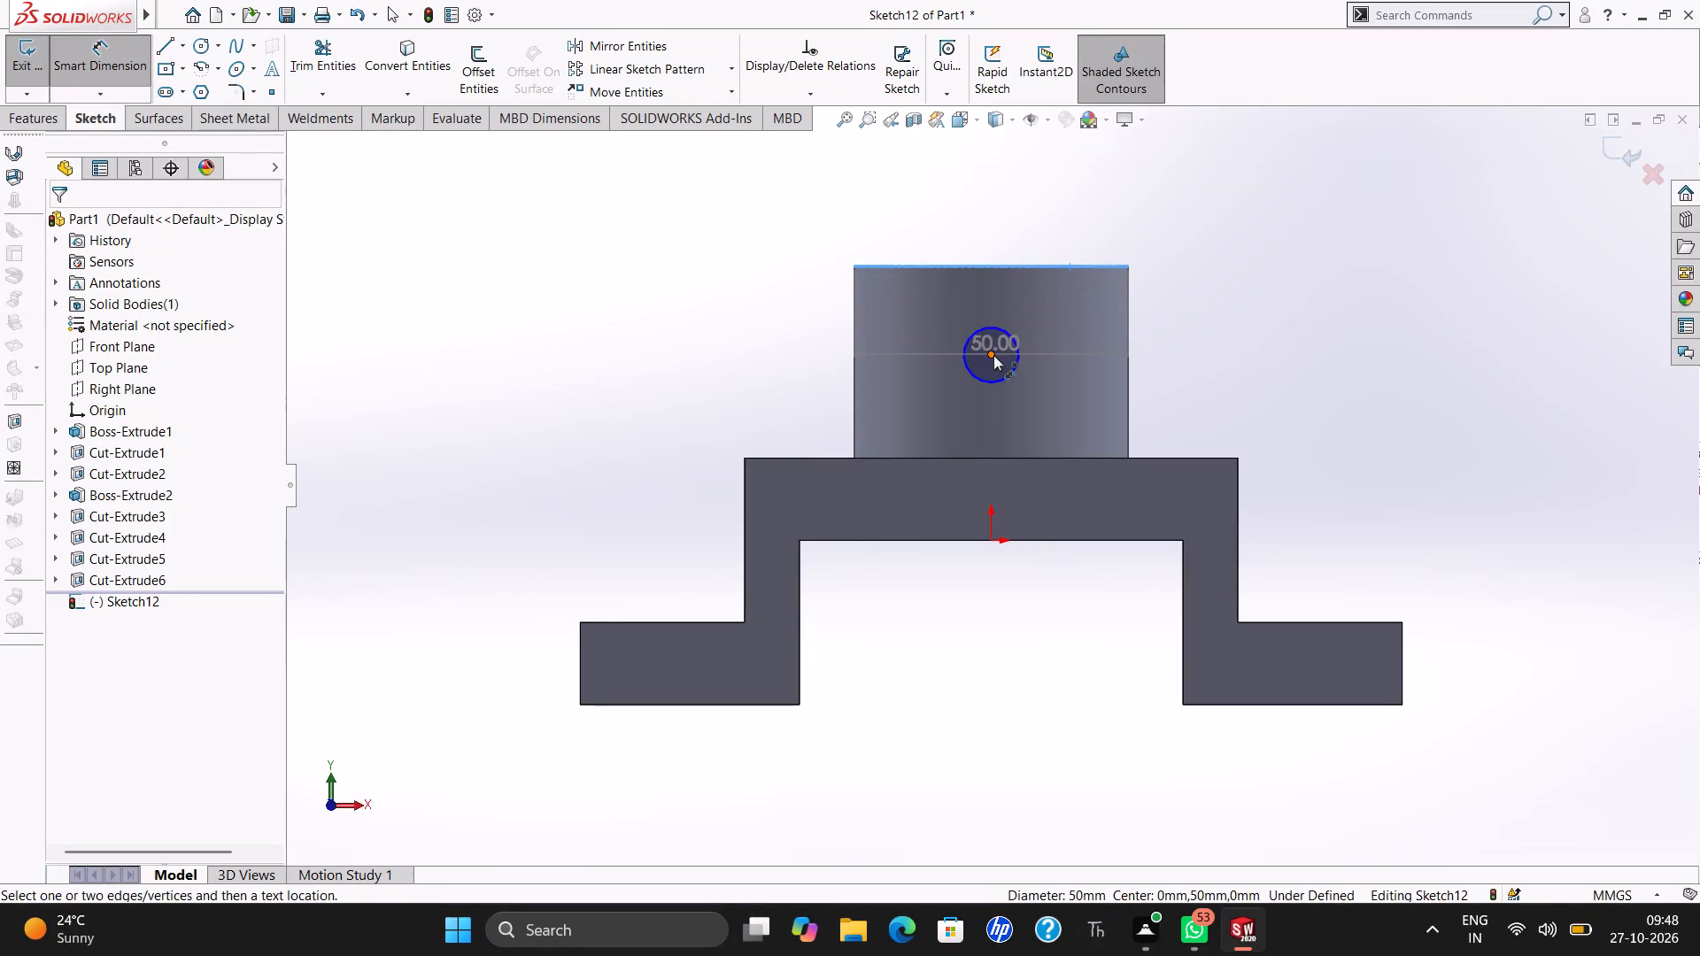
left_click_drag(990, 357, 1182, 323)
left_click(1182, 323)
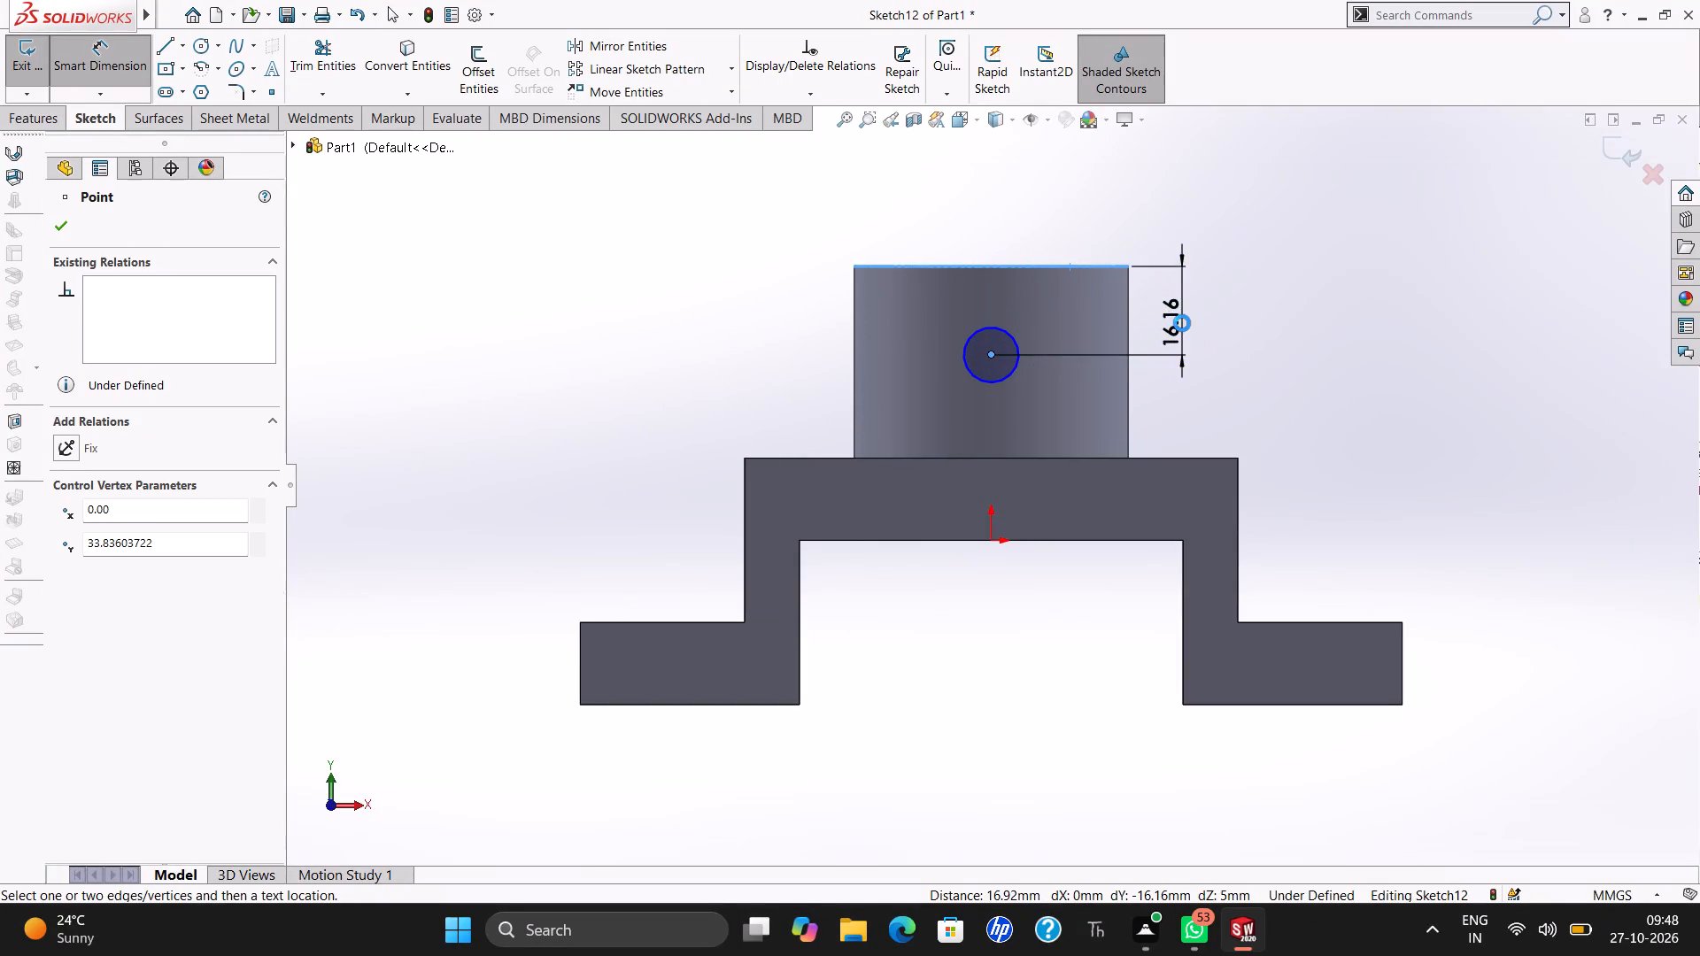
type("21")
key("Return")
key("Escape")
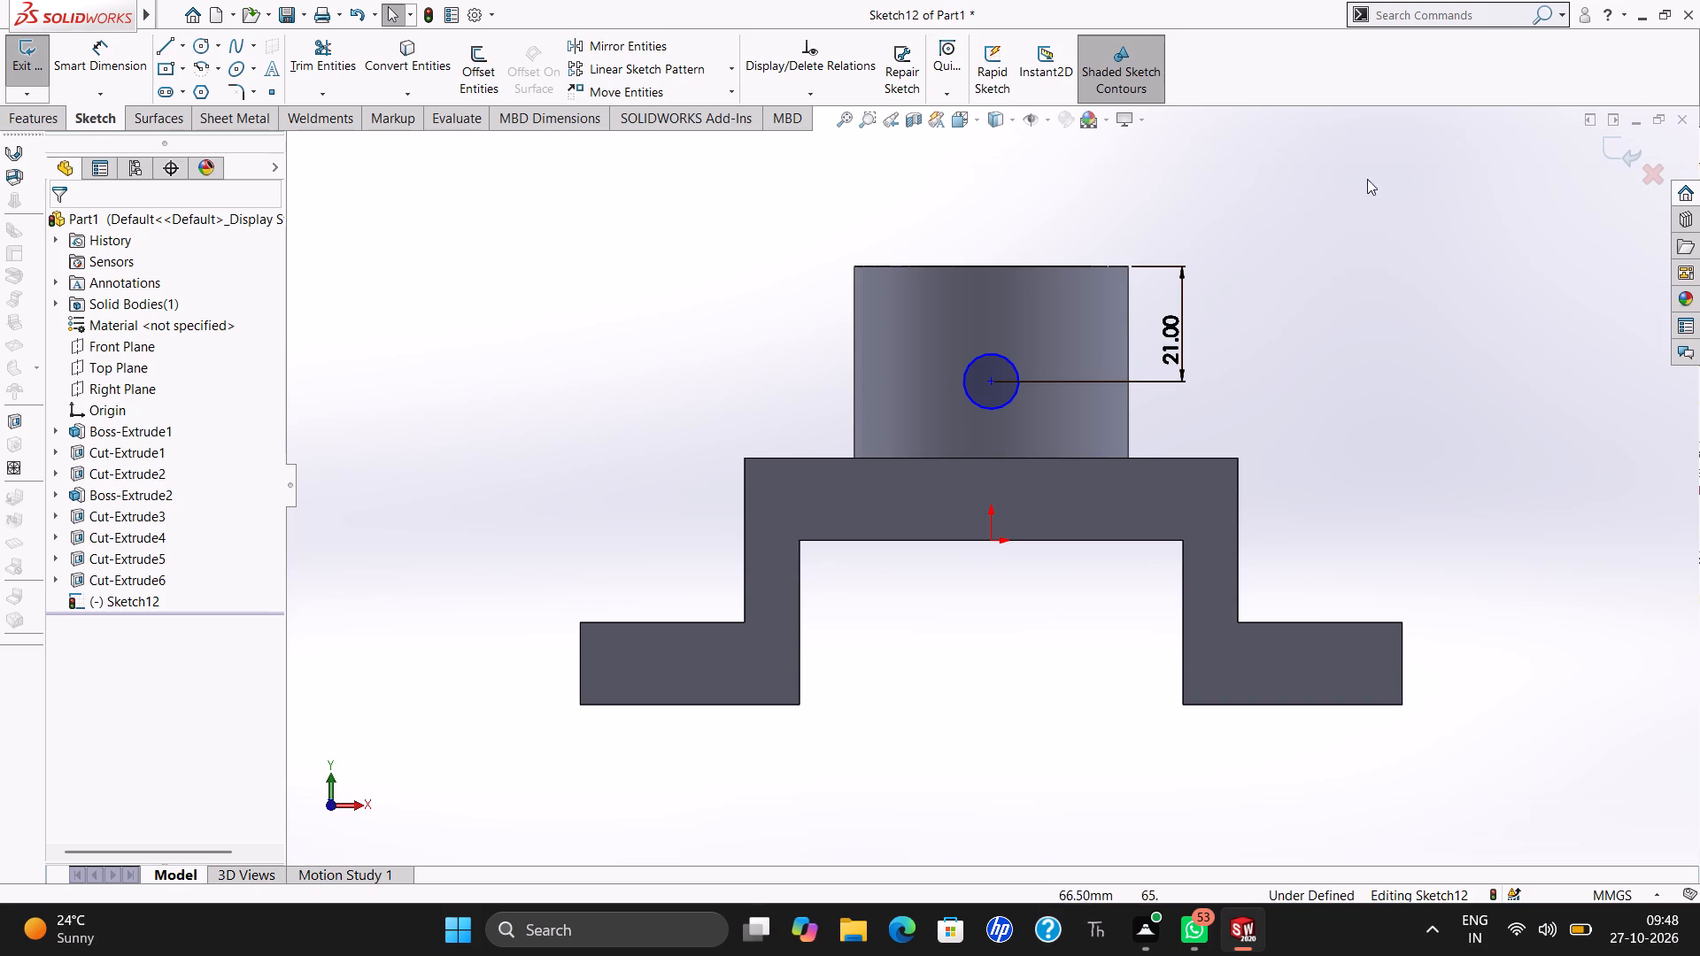
left_click(1614, 158)
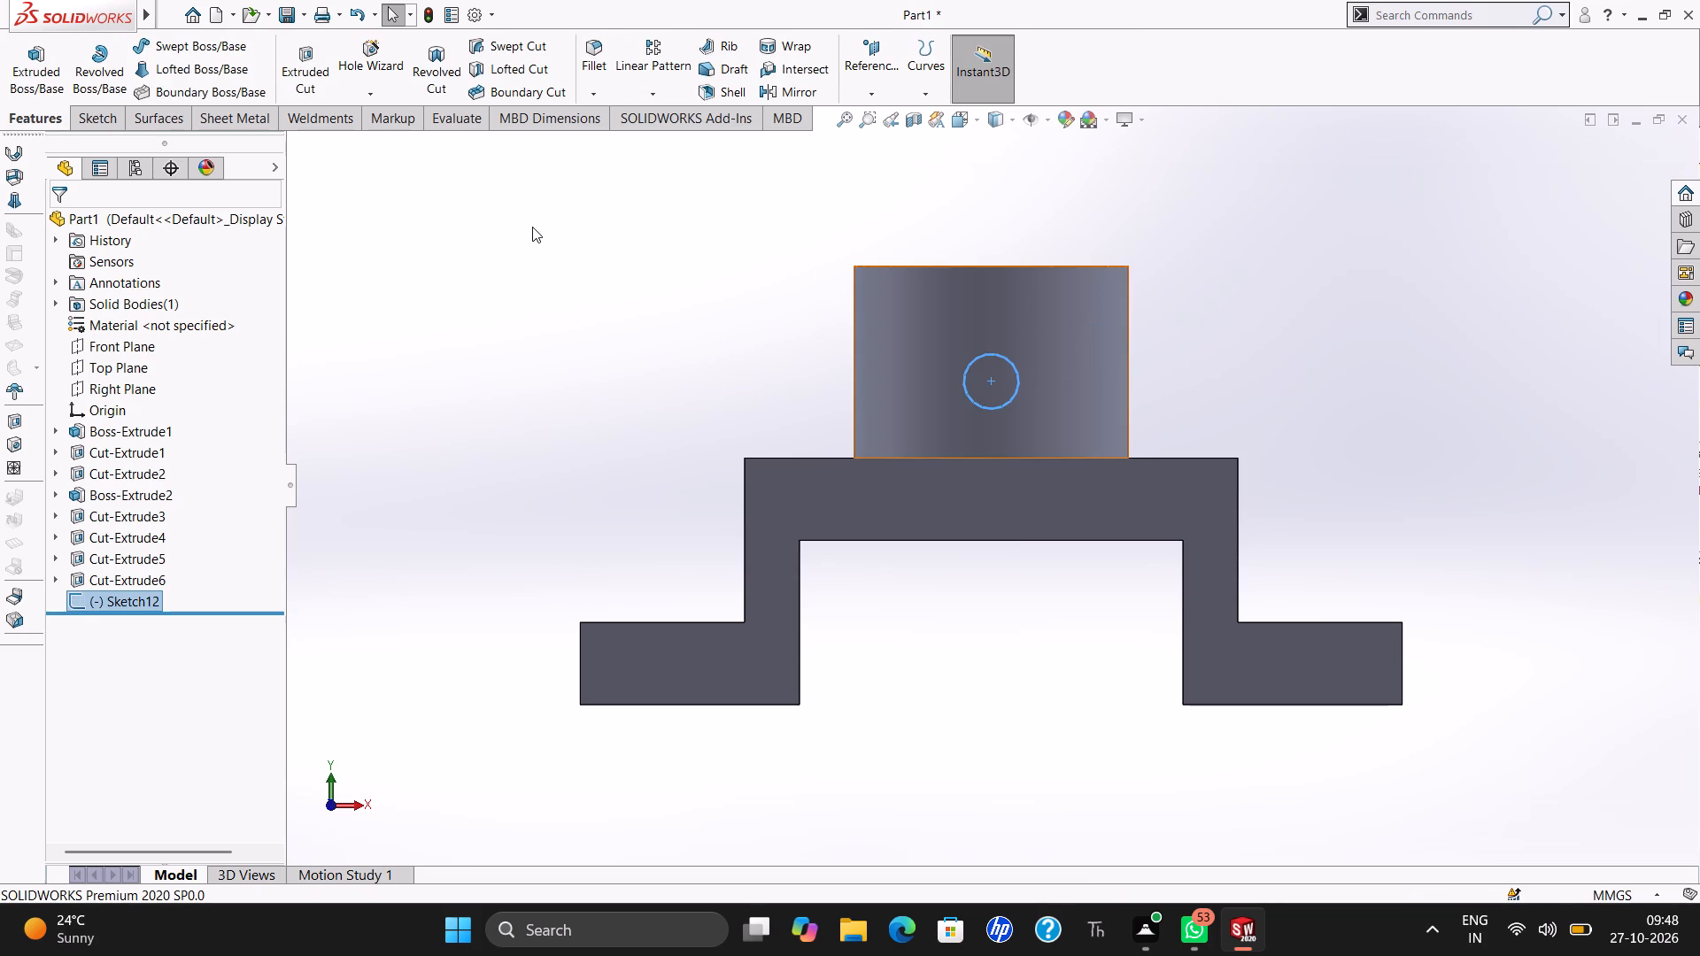
Cut the 5 mm radius circle crosswise through the boss as an extruded cut with the Through All end condition.
key("ctrl+7")
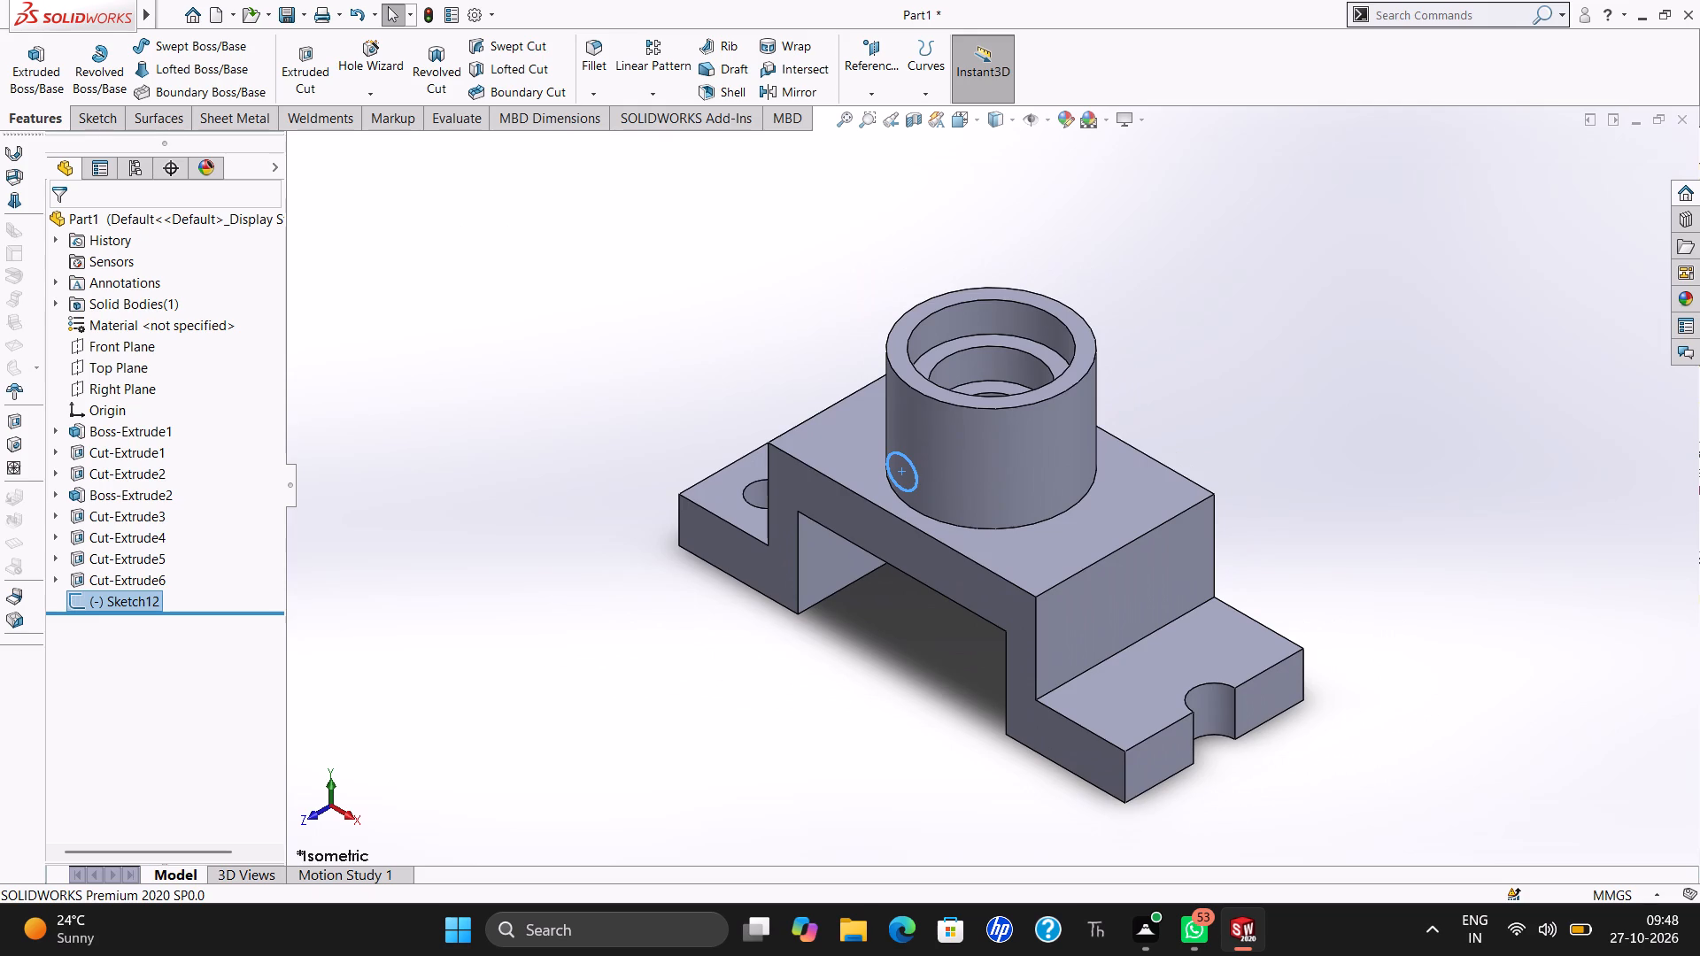
left_click(314, 91)
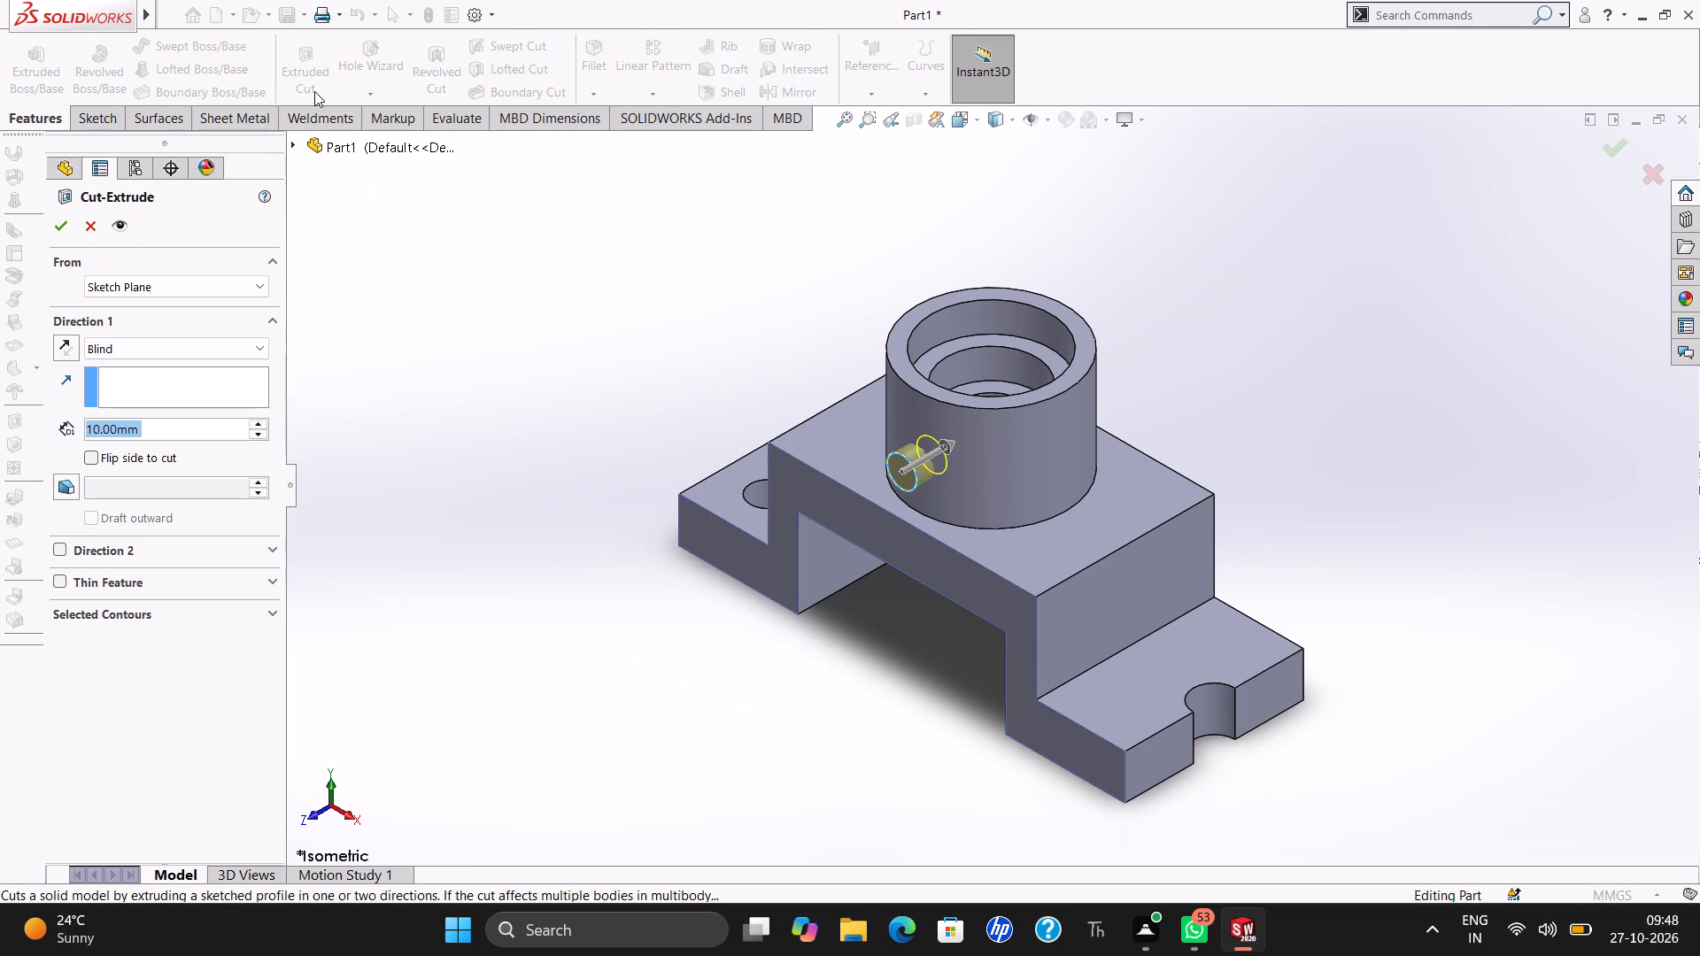
left_click(165, 285)
left_click(165, 285)
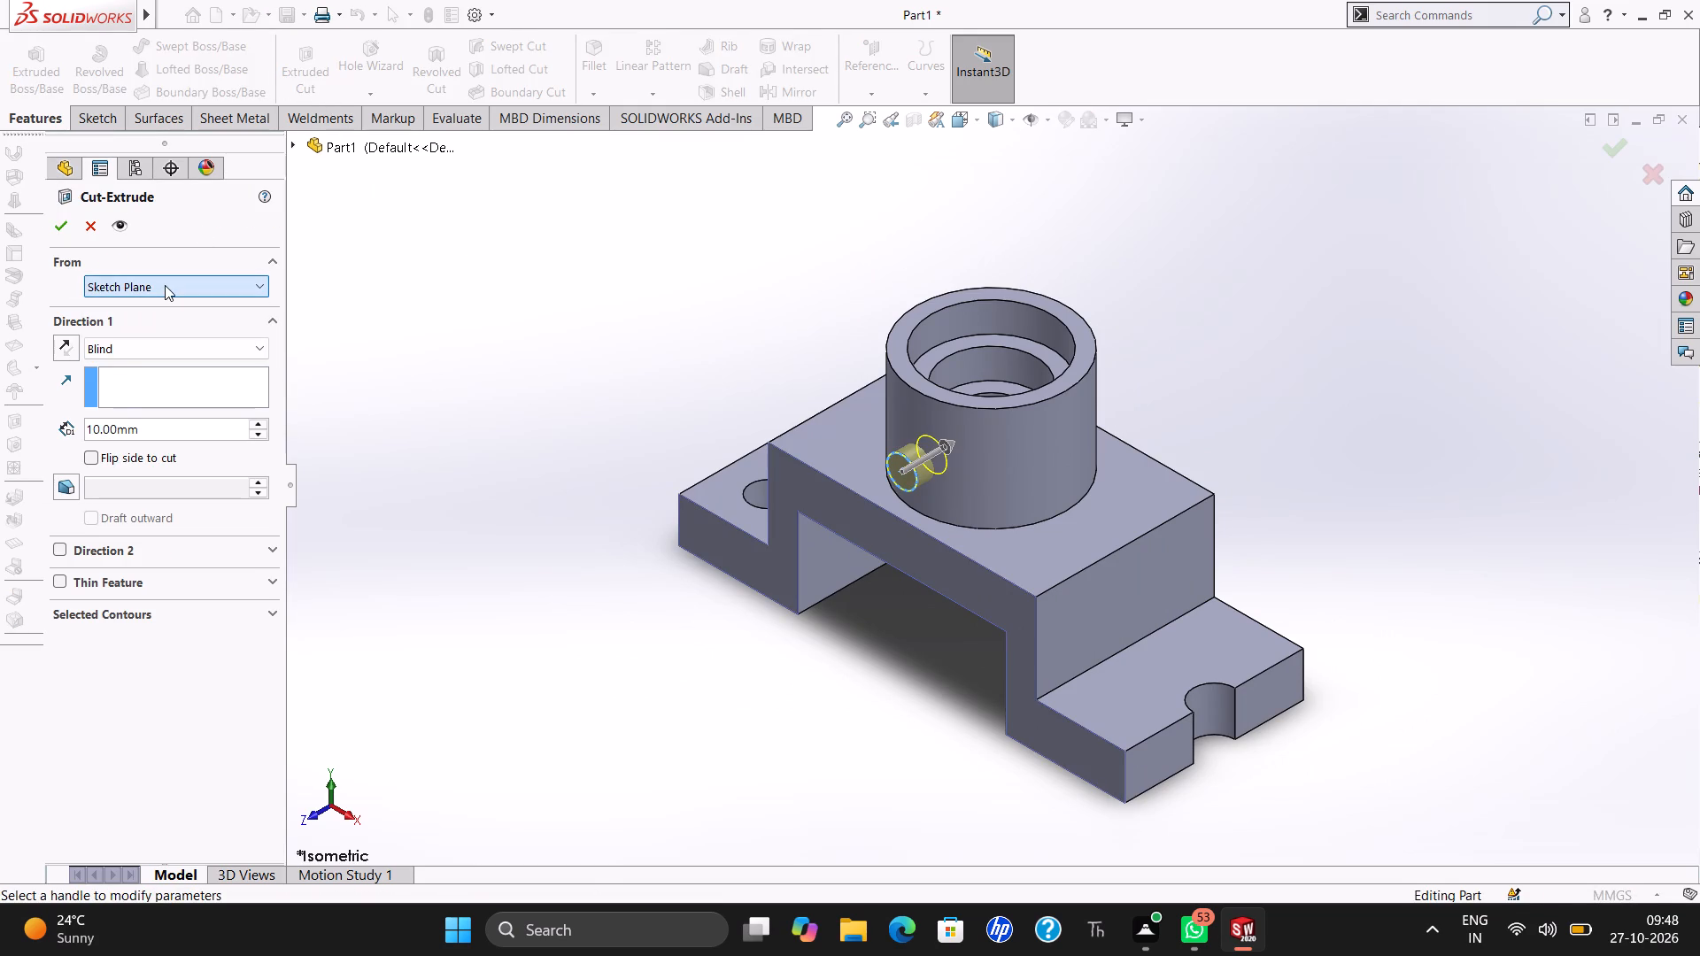
left_click(125, 357)
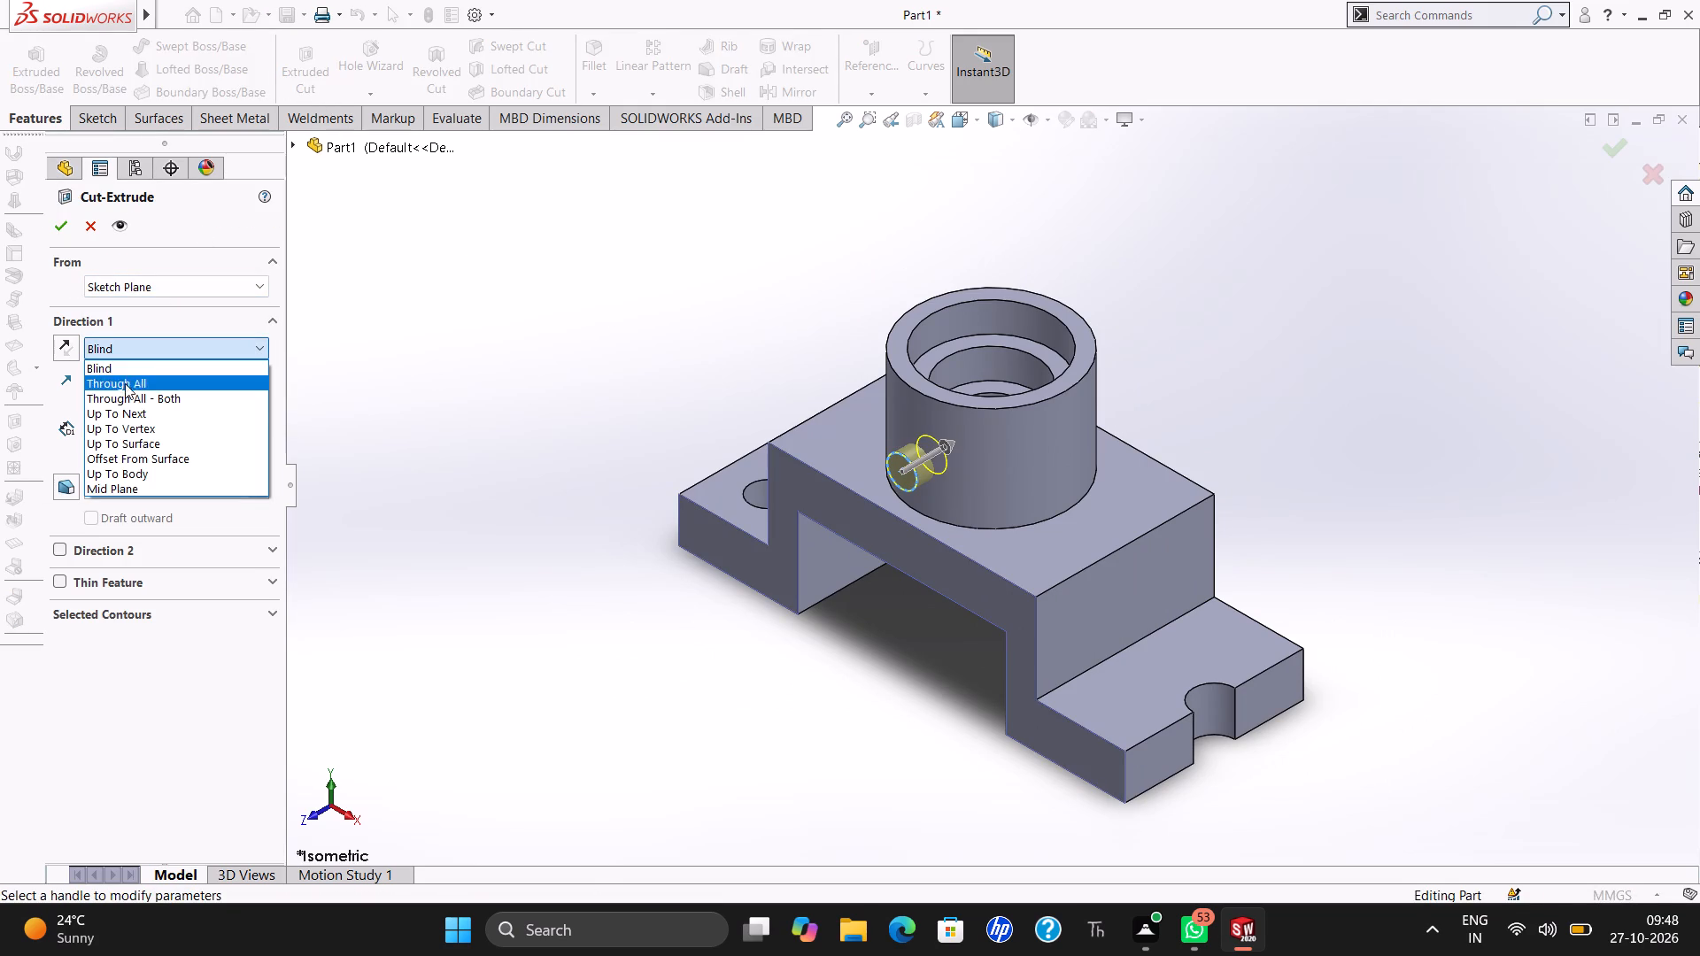
left_click(131, 381)
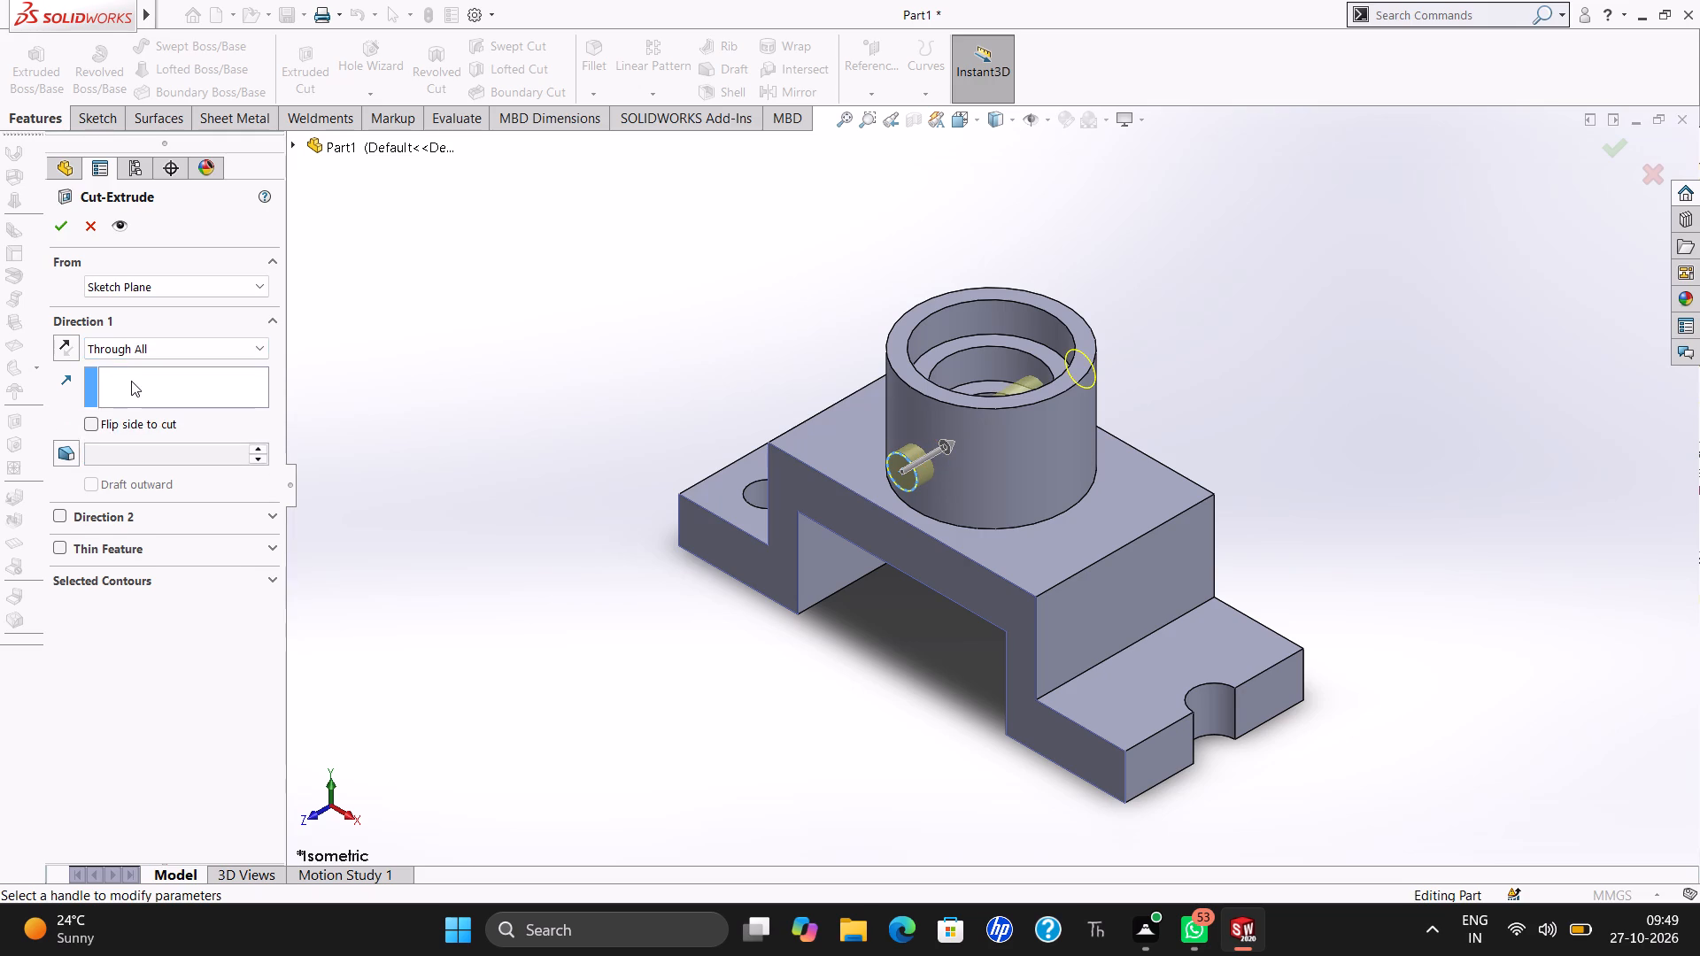
left_click(58, 235)
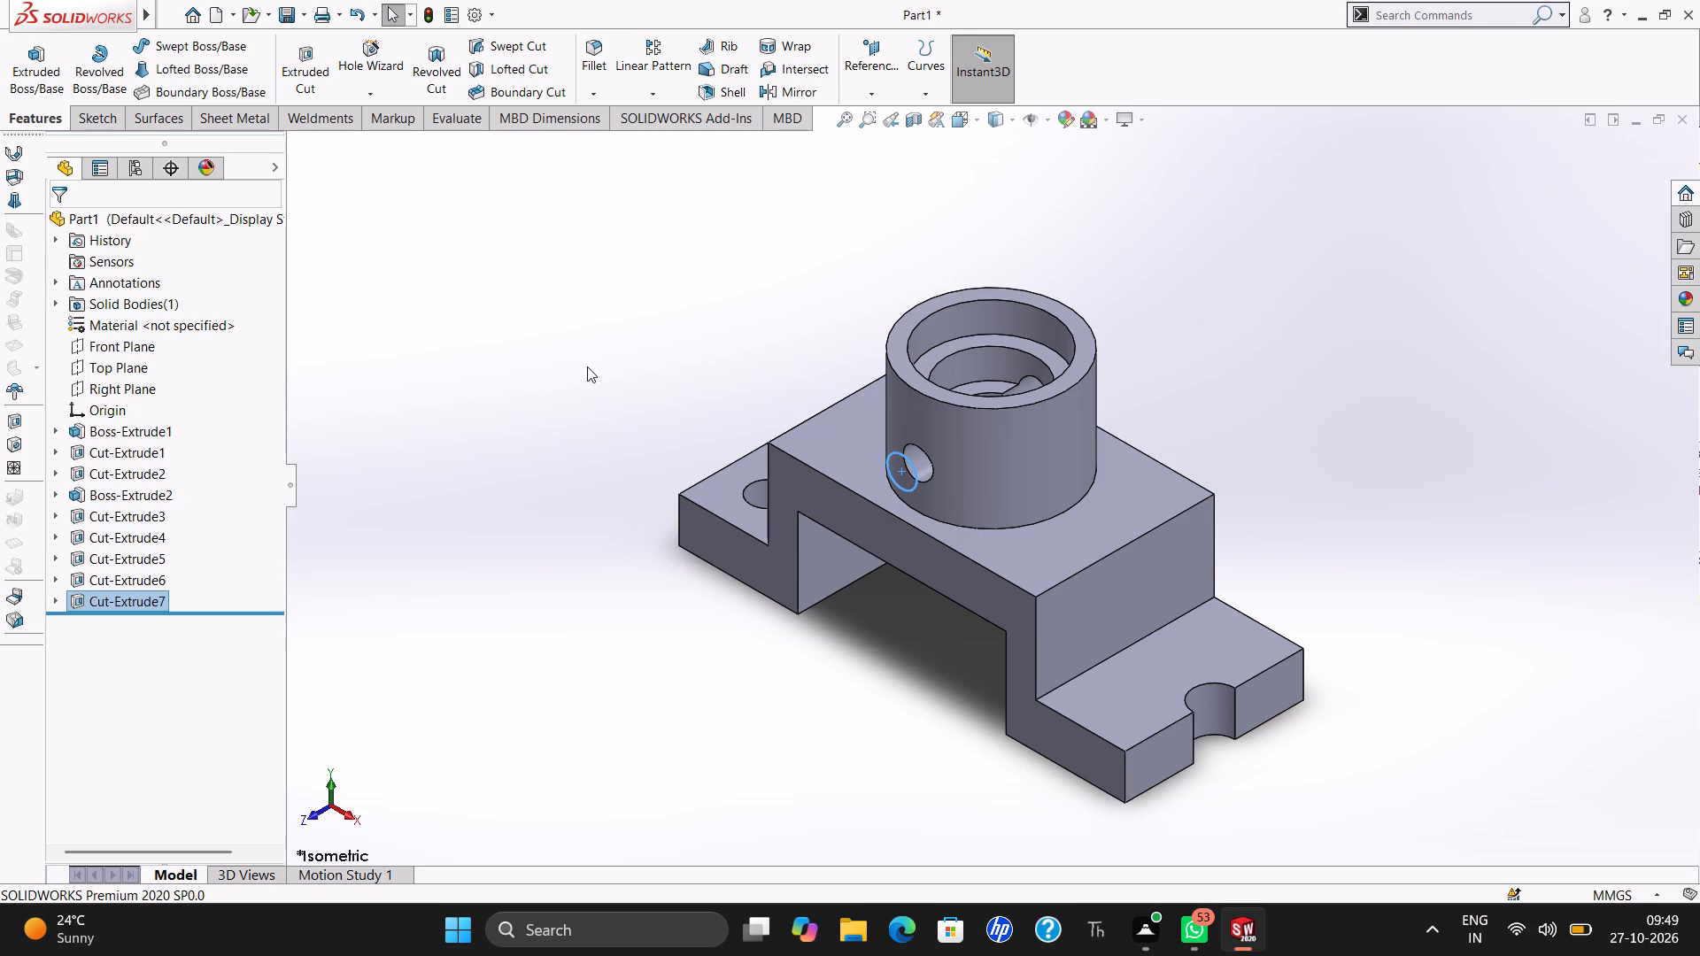
key("Escape")
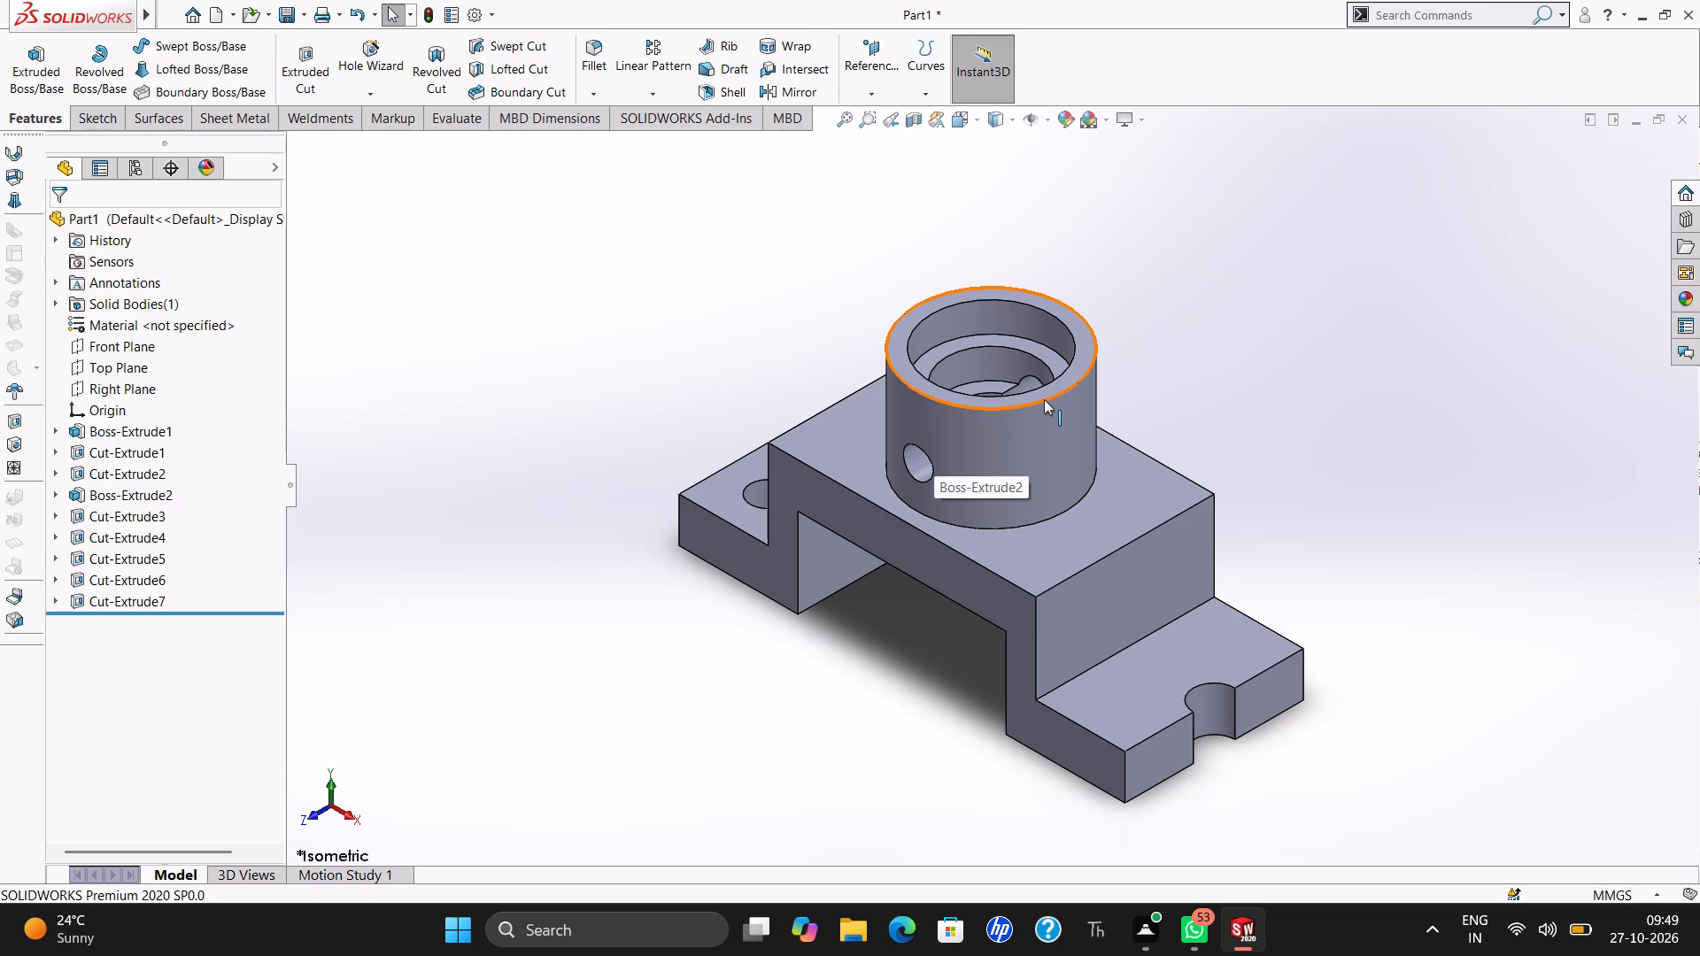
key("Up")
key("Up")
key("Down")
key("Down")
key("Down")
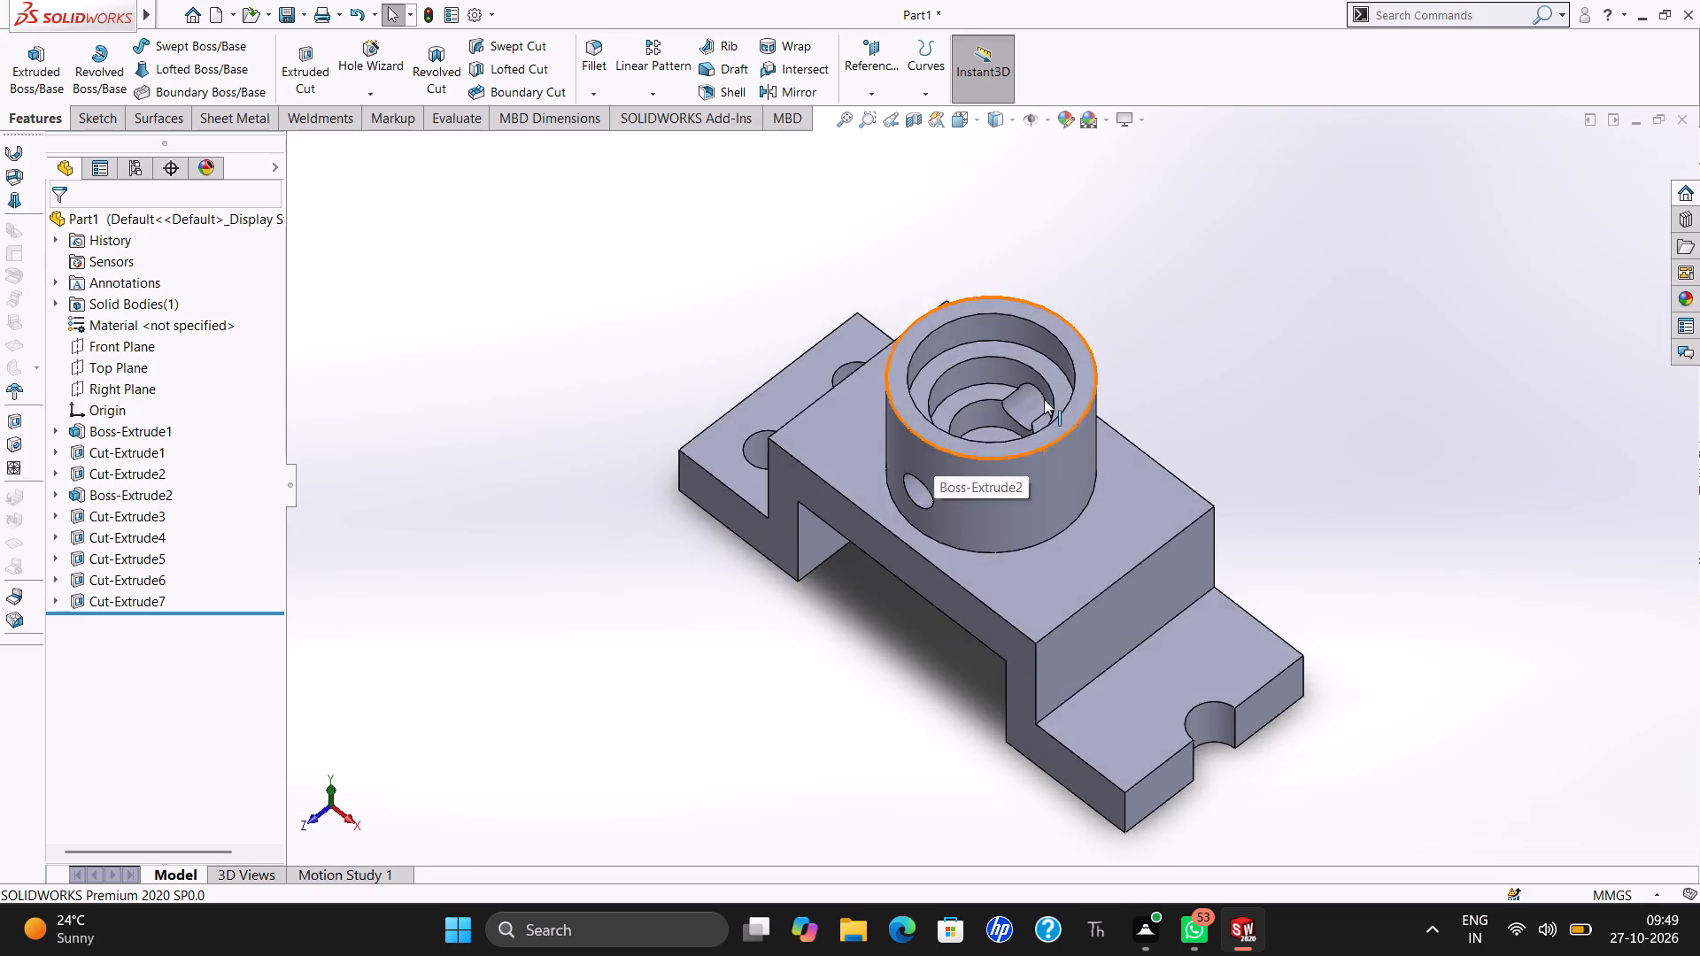
Examine the part from several angles, checking the boss's stepped recesses and the cross hole through its wall.
key("Down")
key("Down")
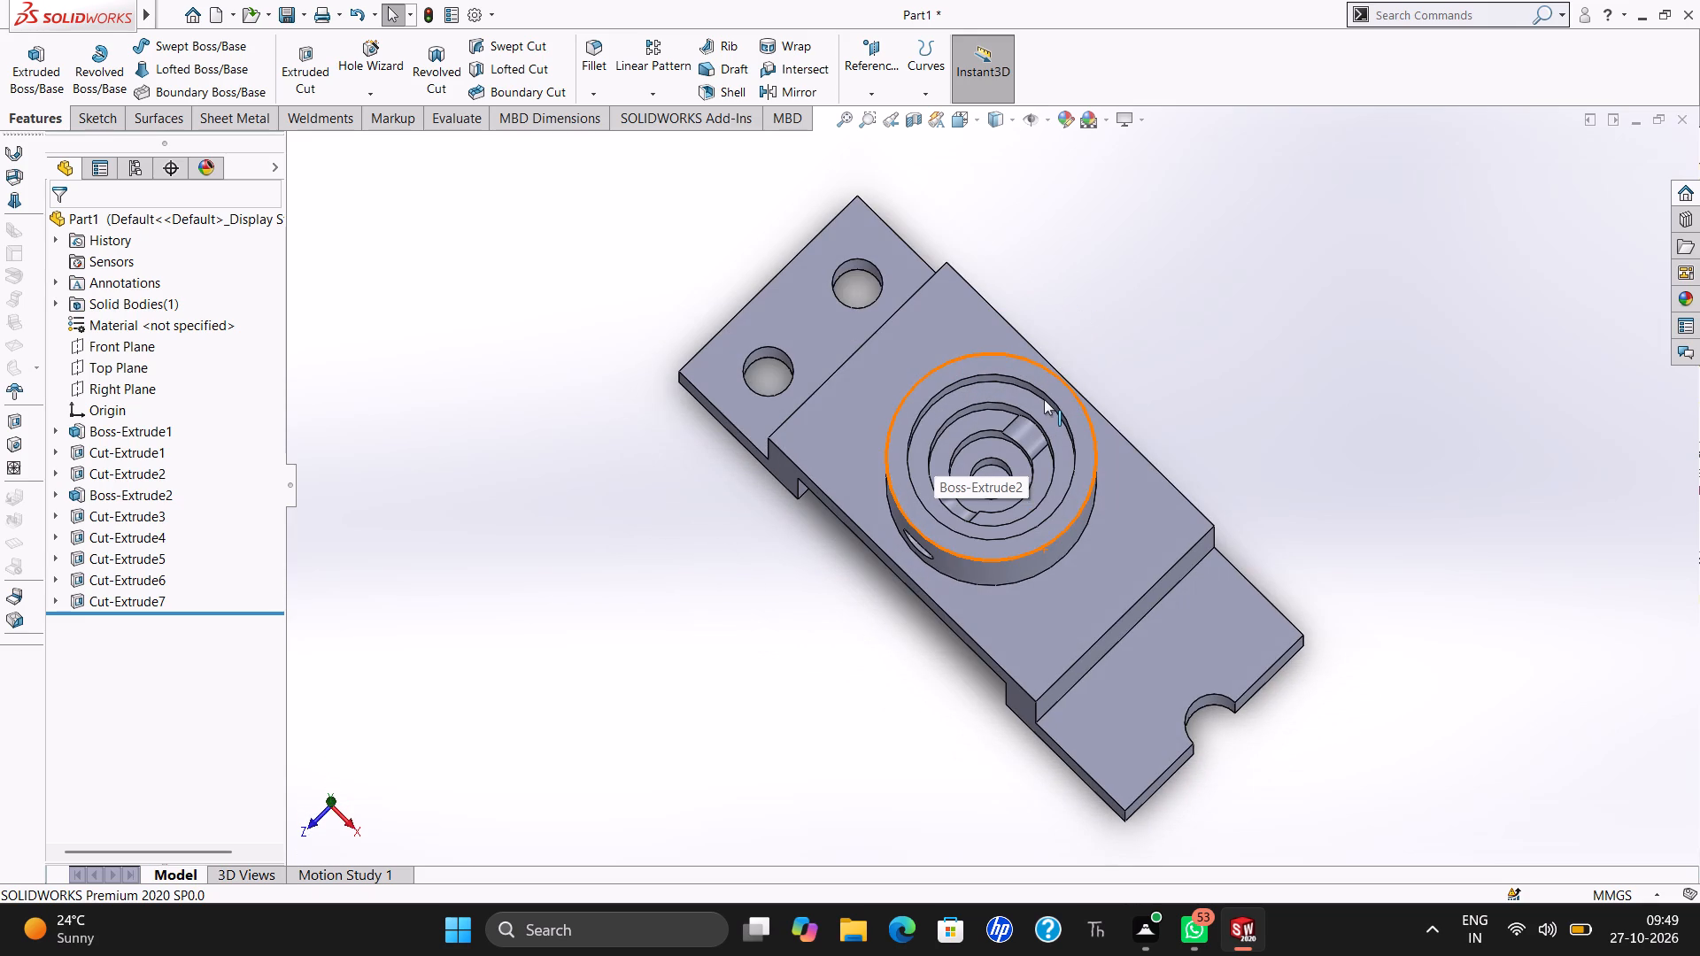
key("Left")
key("Left")
key("Left")
key("Left")
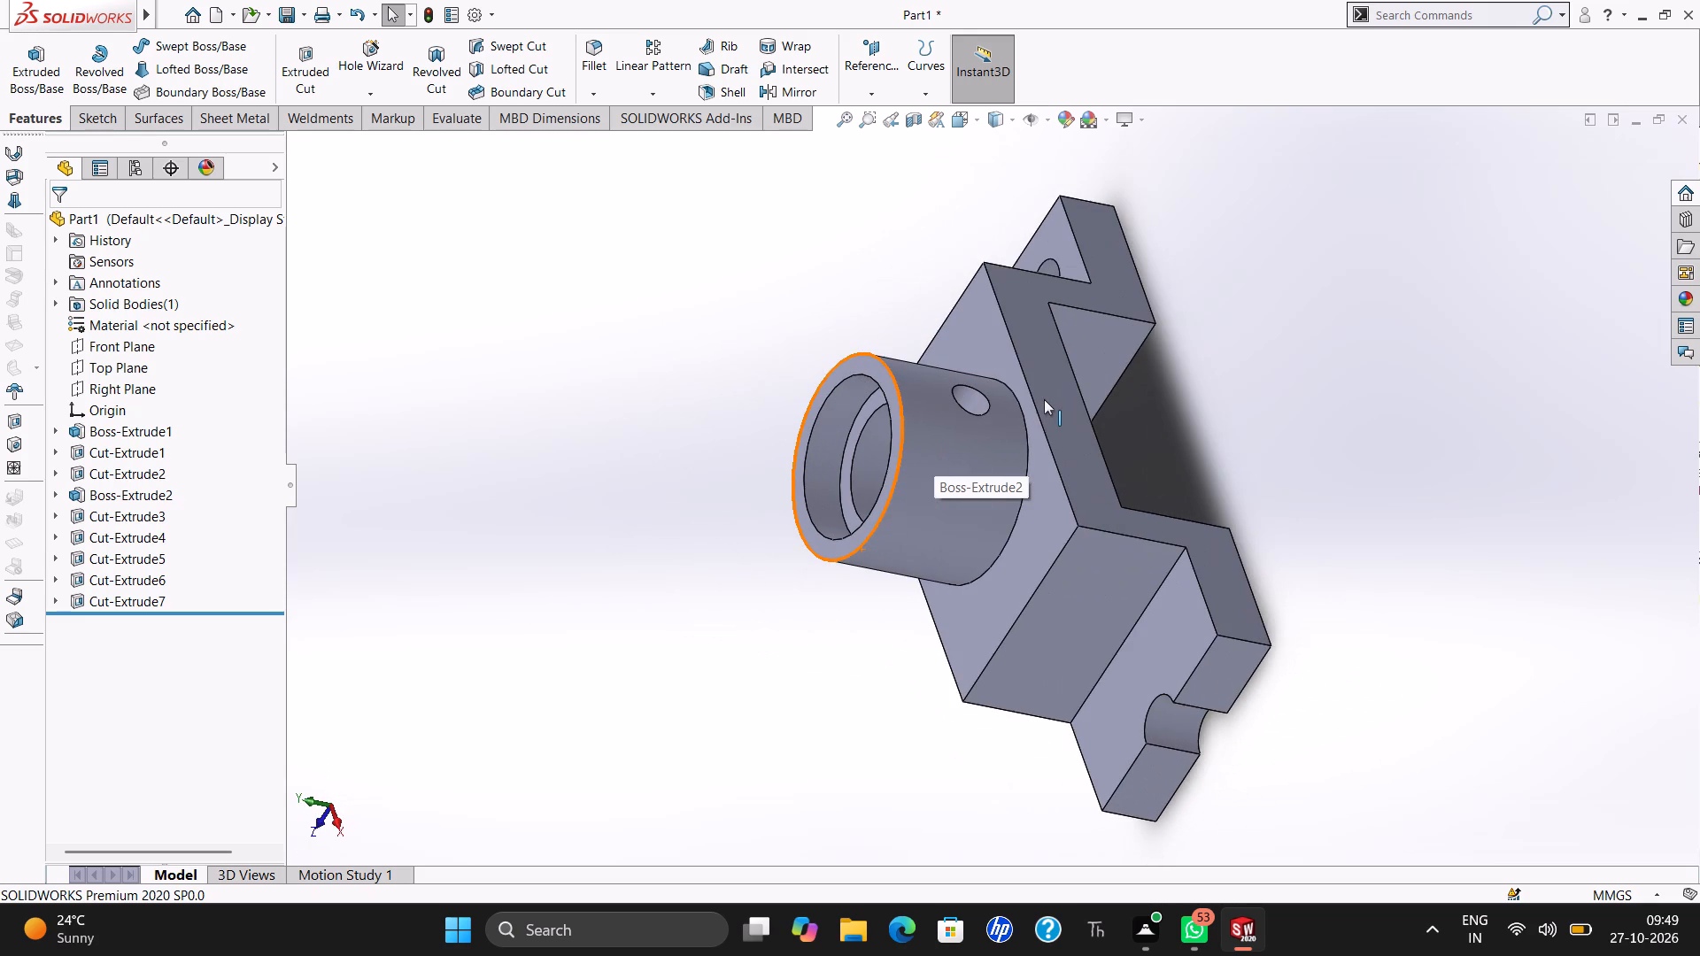
key("Right")
key("Right")
key("Right")
key("Right")
key("Right")
key("Right")
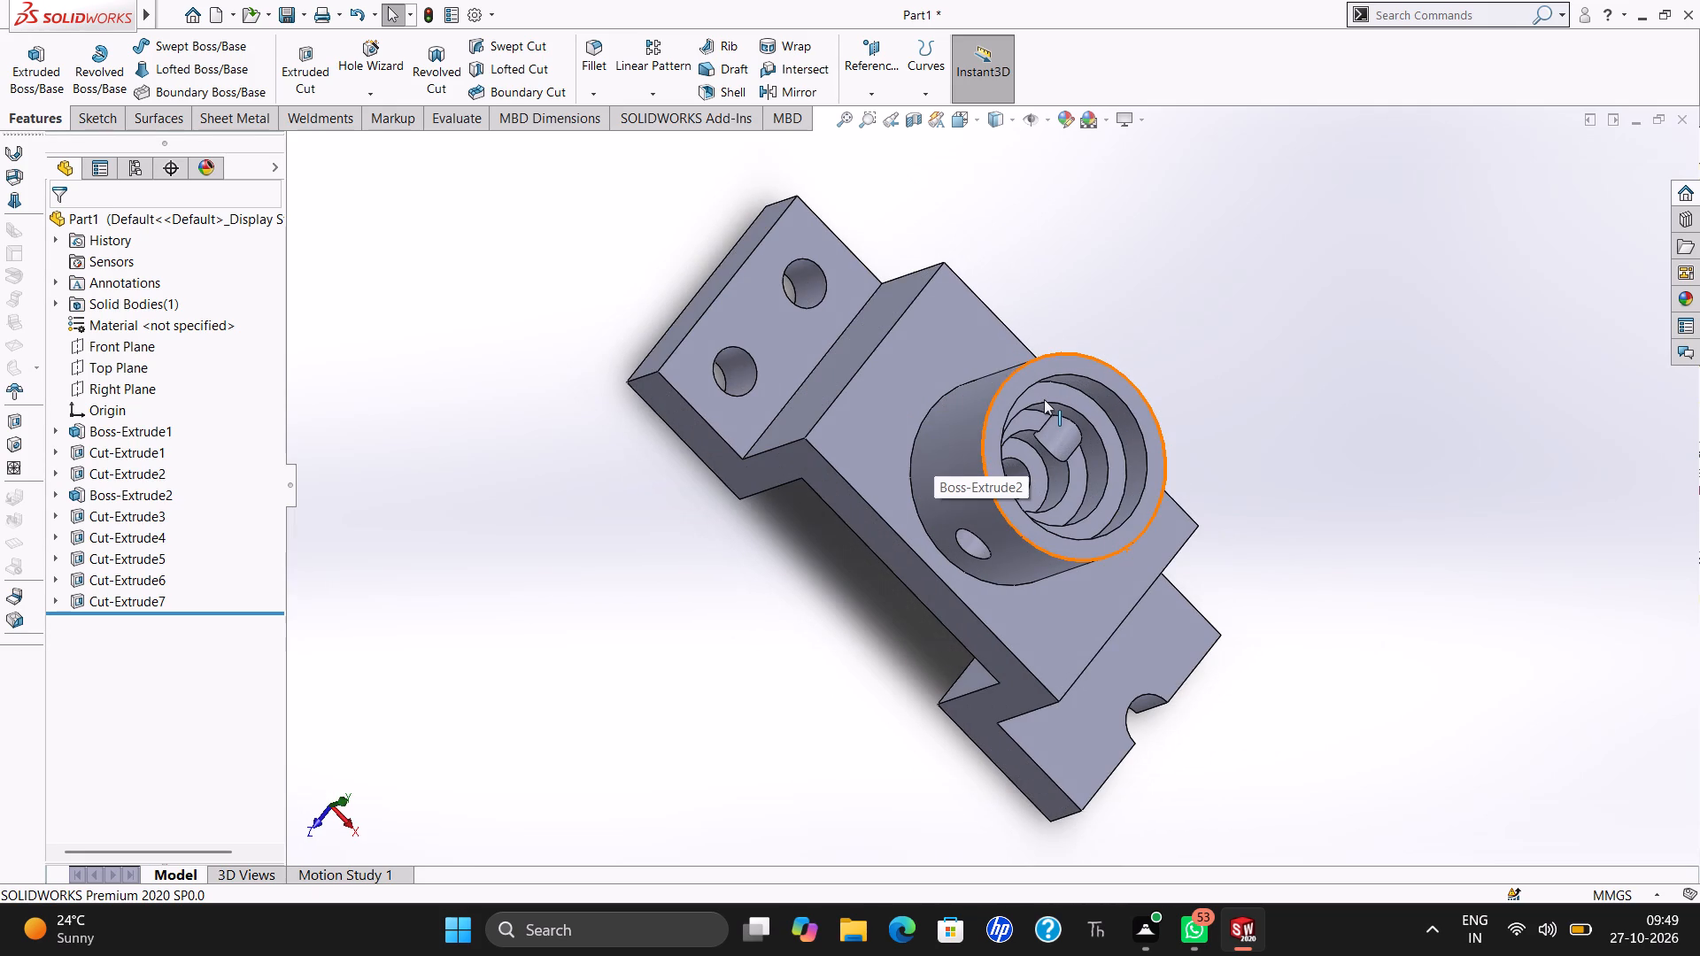
key("Up")
key("Up")
key("Up")
key("Left")
key("Left")
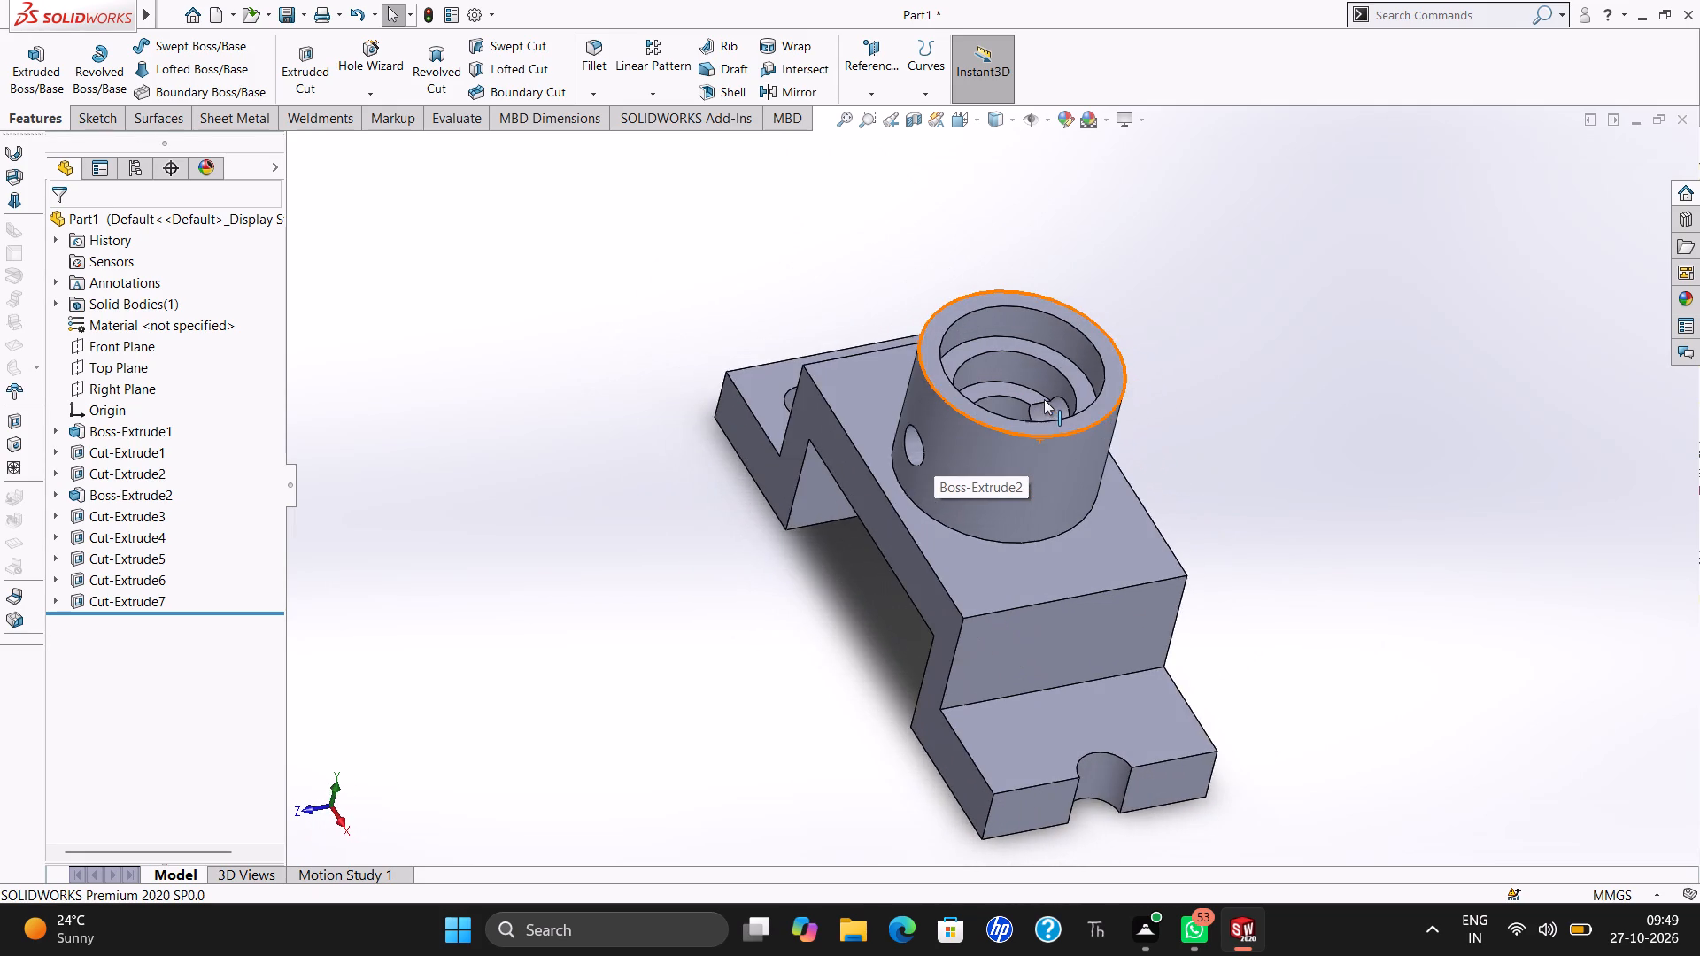
key("Left")
key("Left")
key("Left")
key("Left")
key("Left")
key("Left")
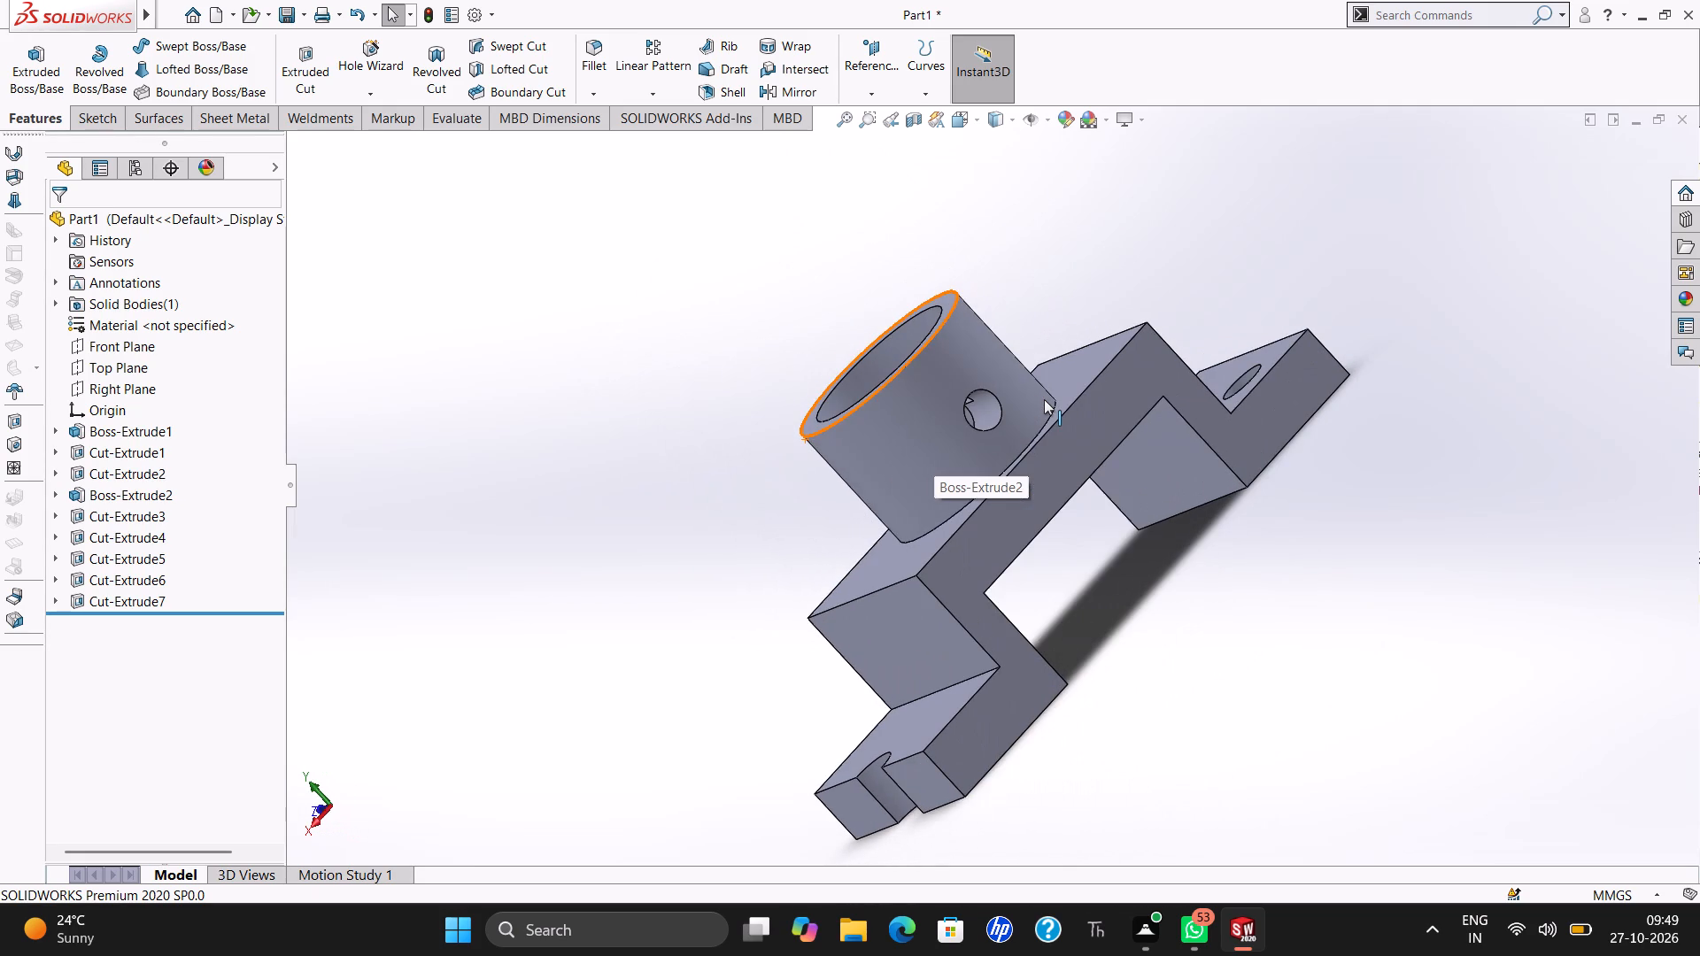
key("Right")
key("Right")
key("Right")
key("Right")
key("Right")
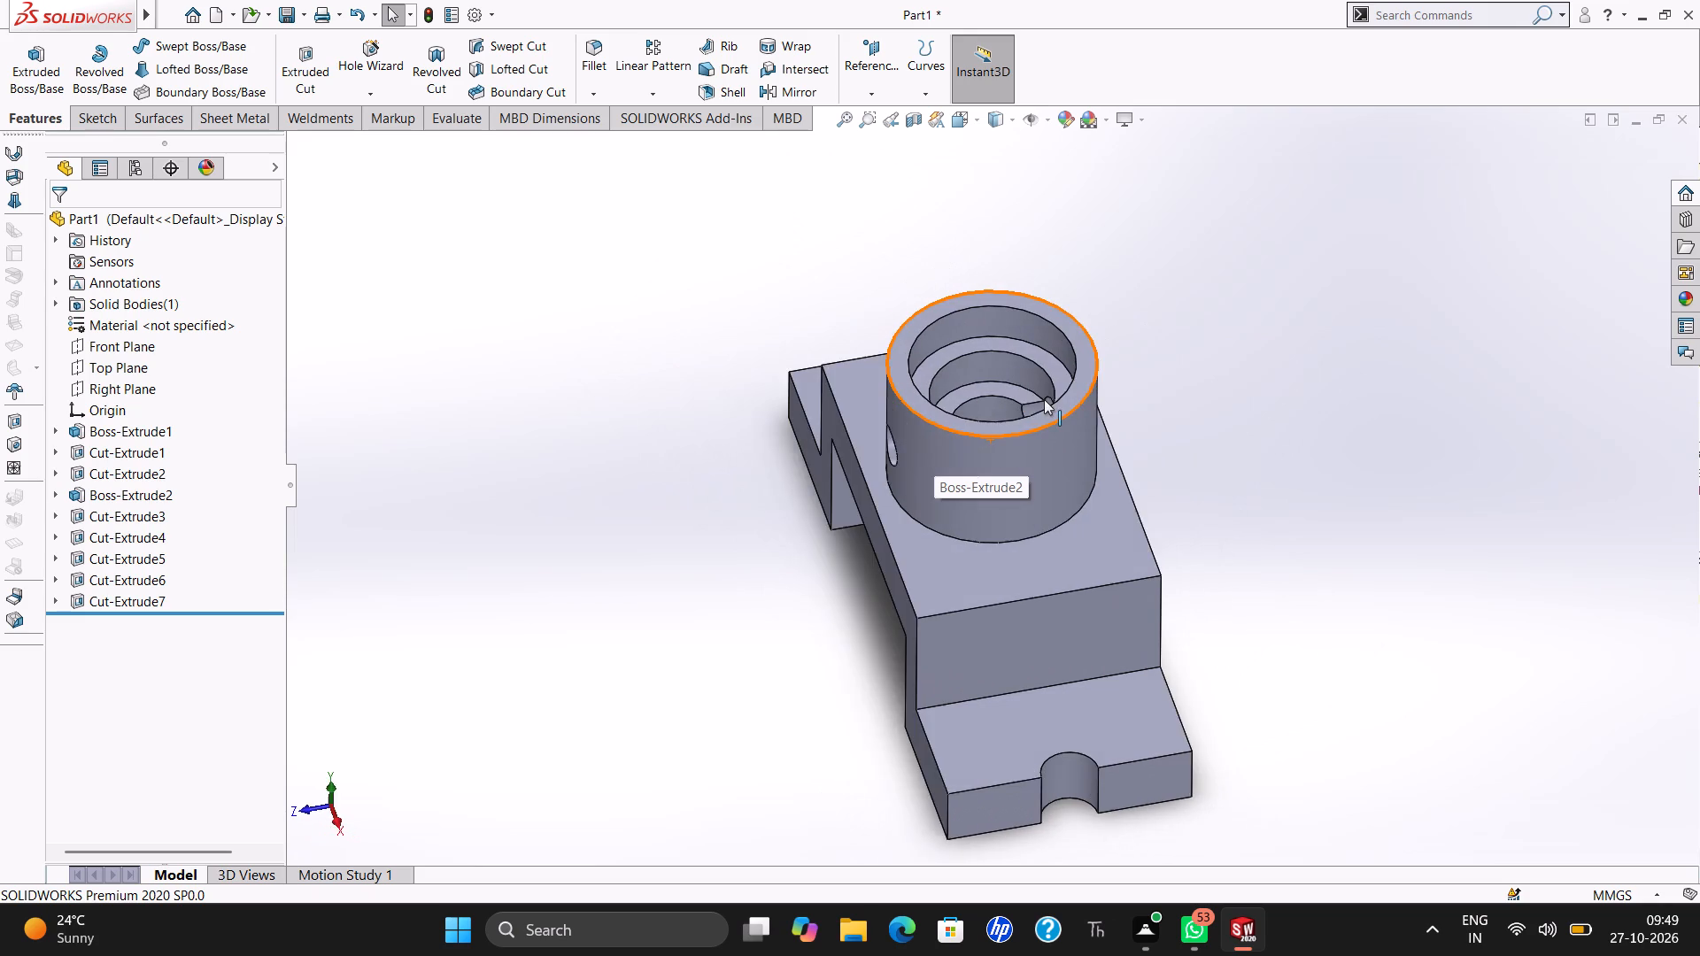
key("Right")
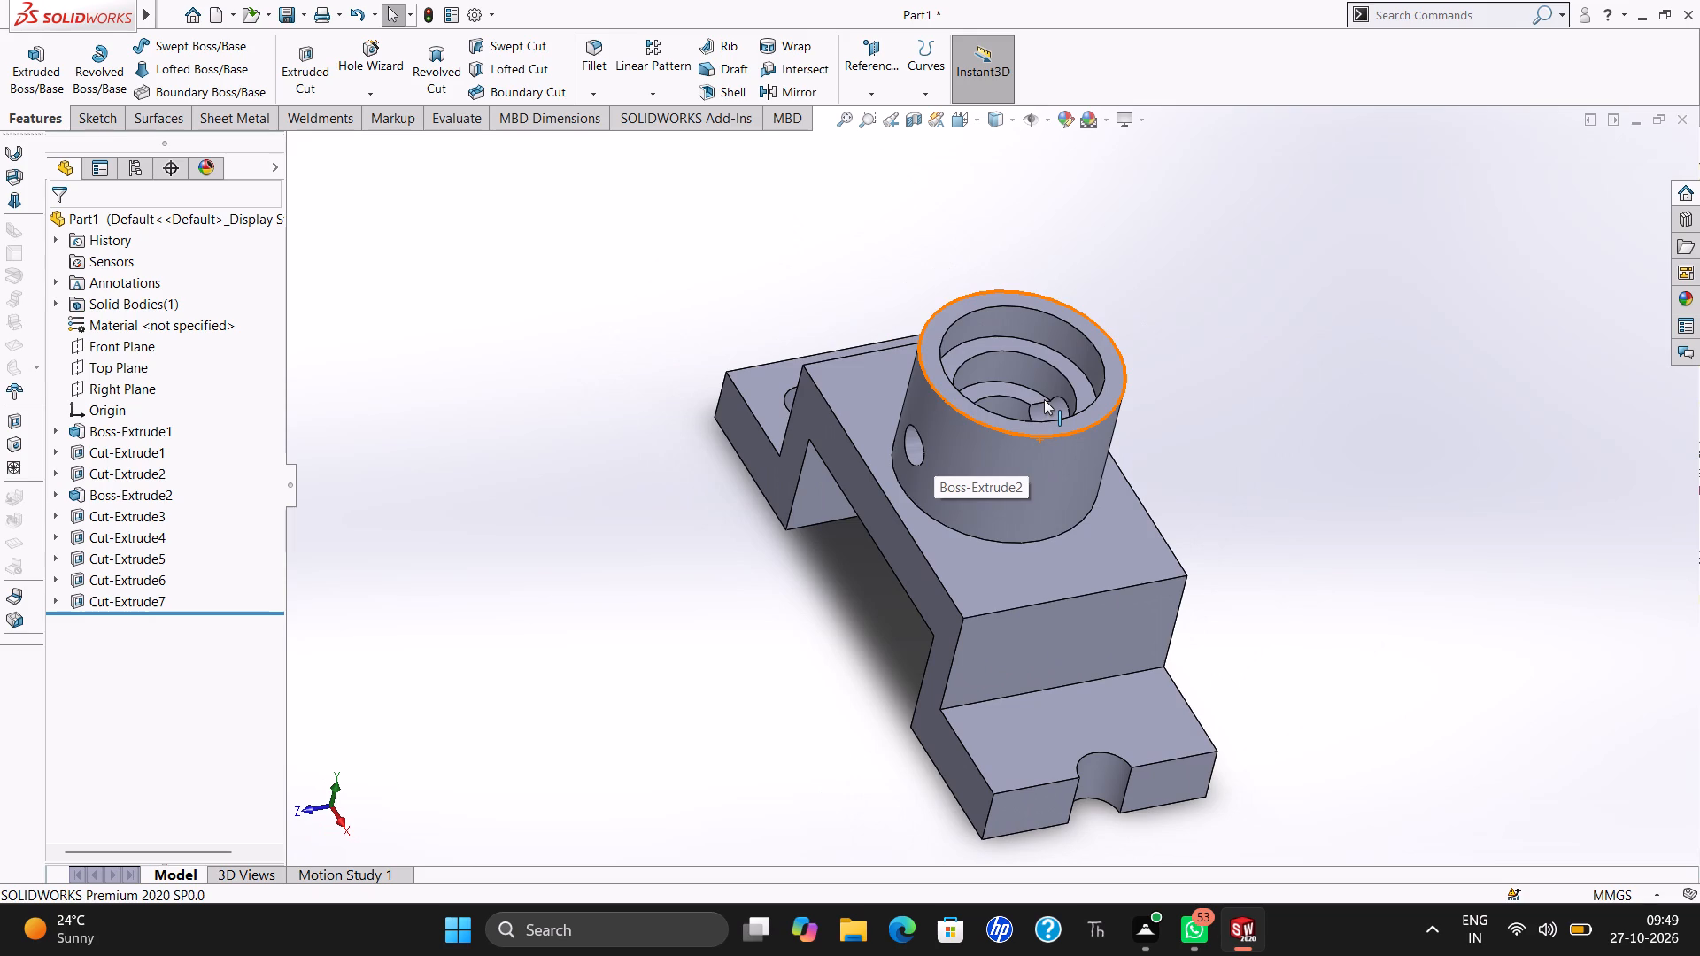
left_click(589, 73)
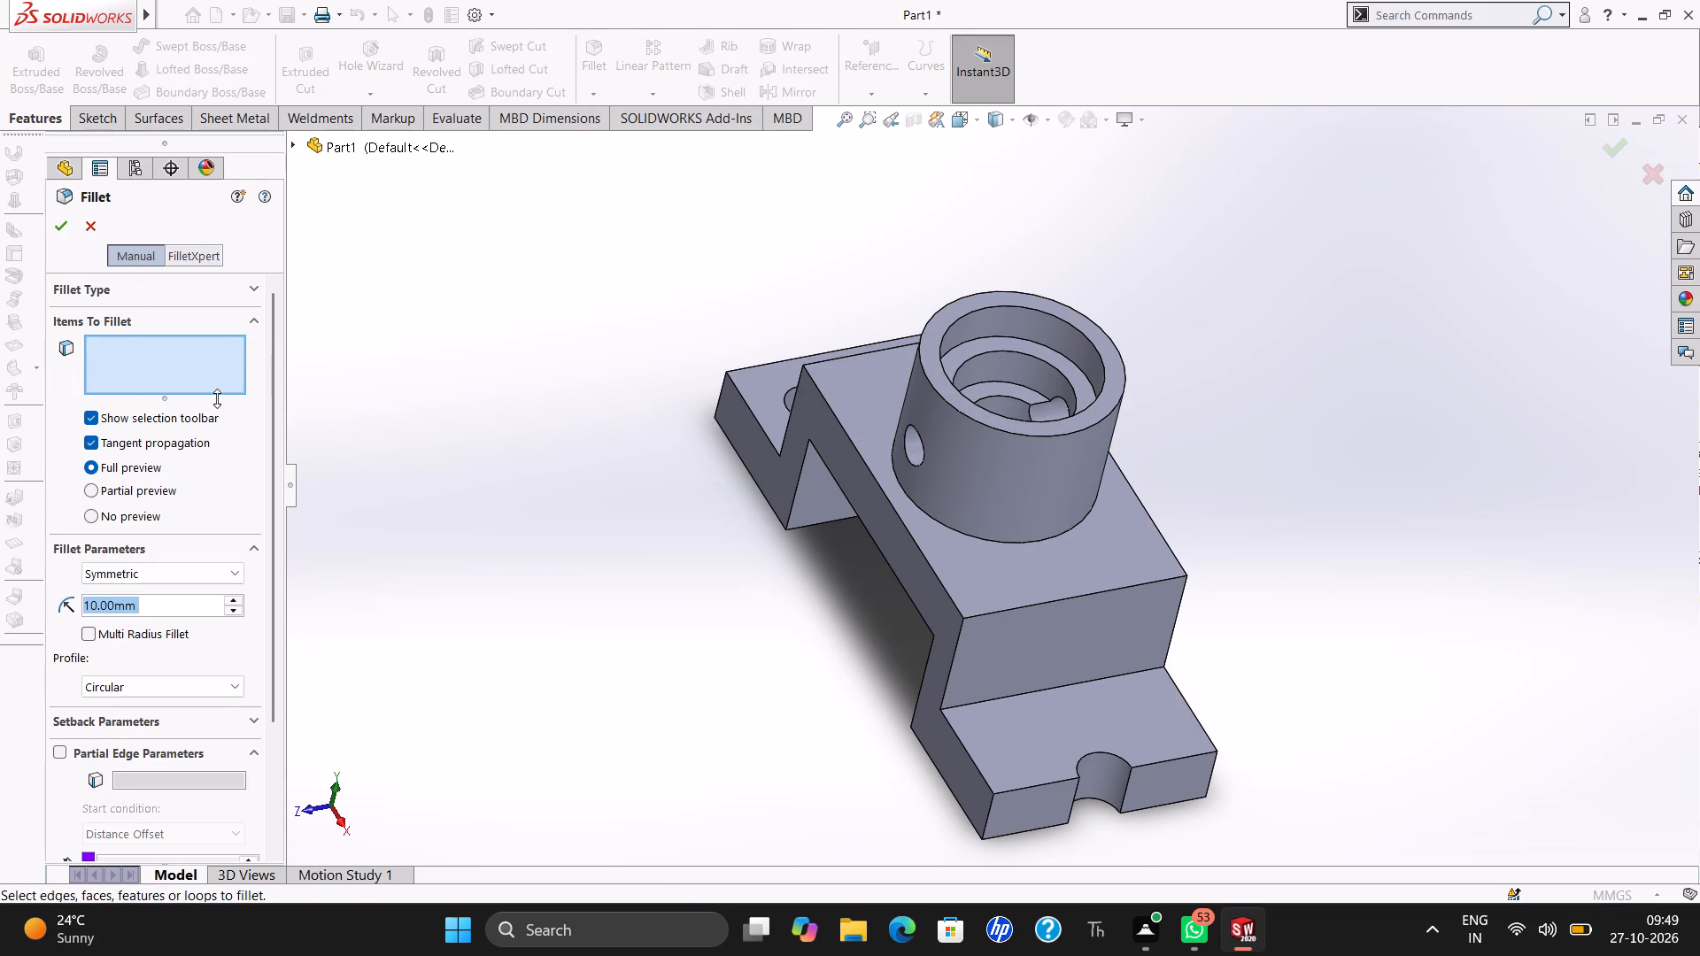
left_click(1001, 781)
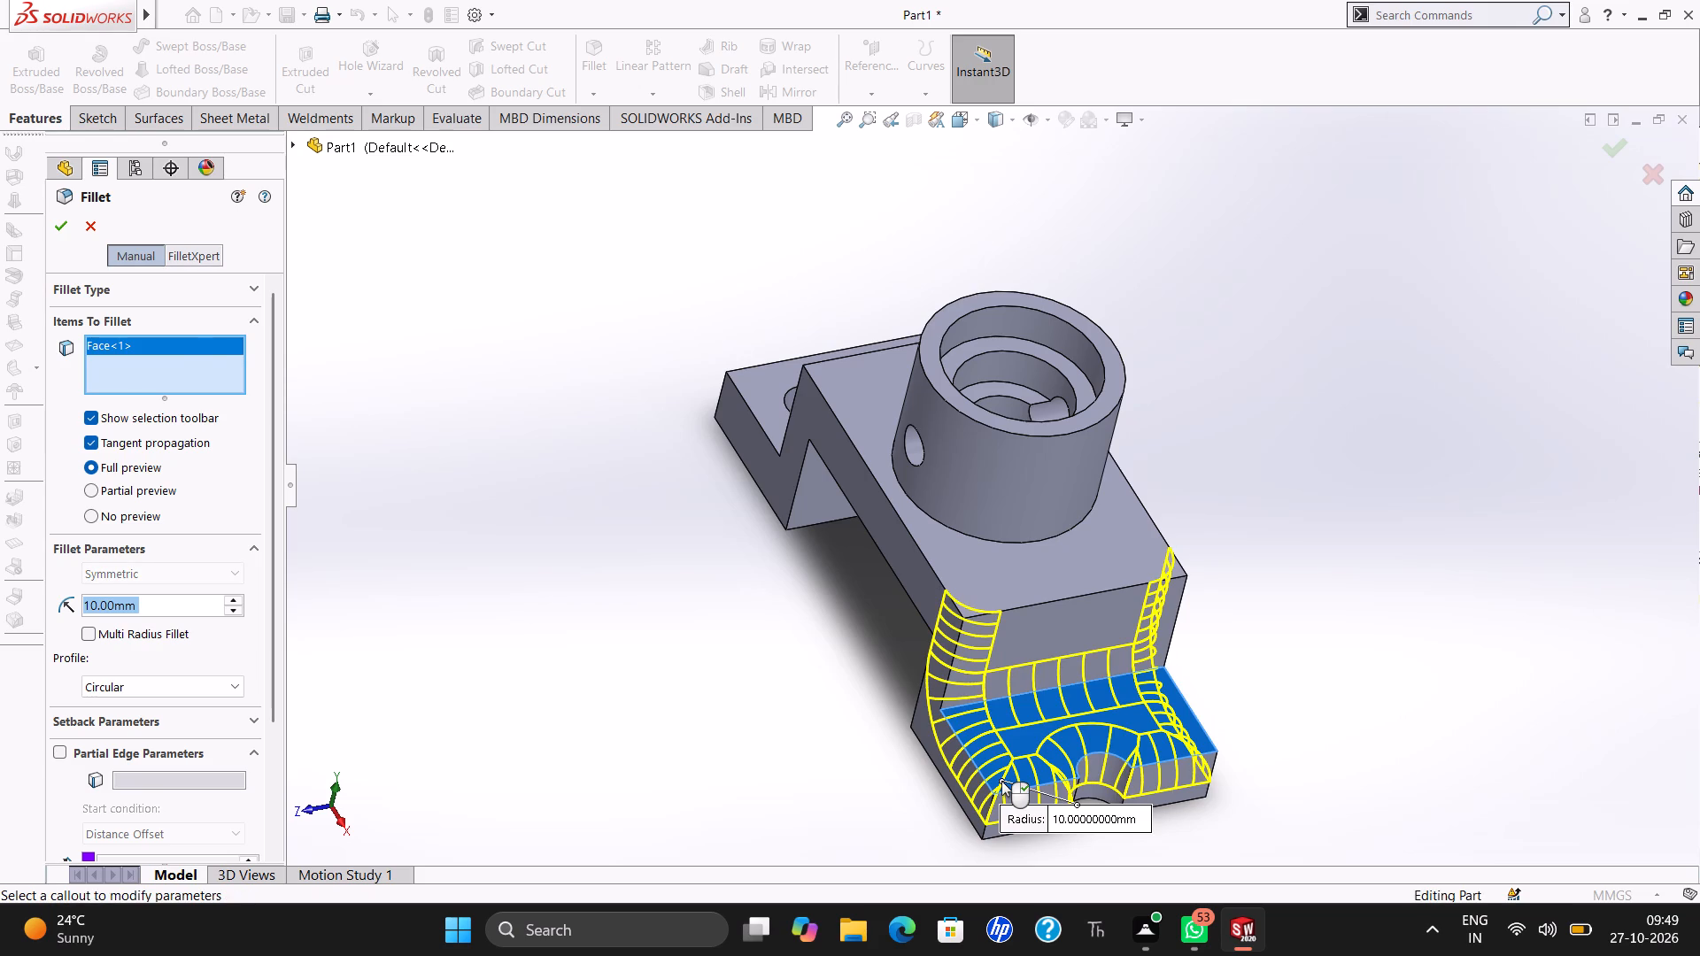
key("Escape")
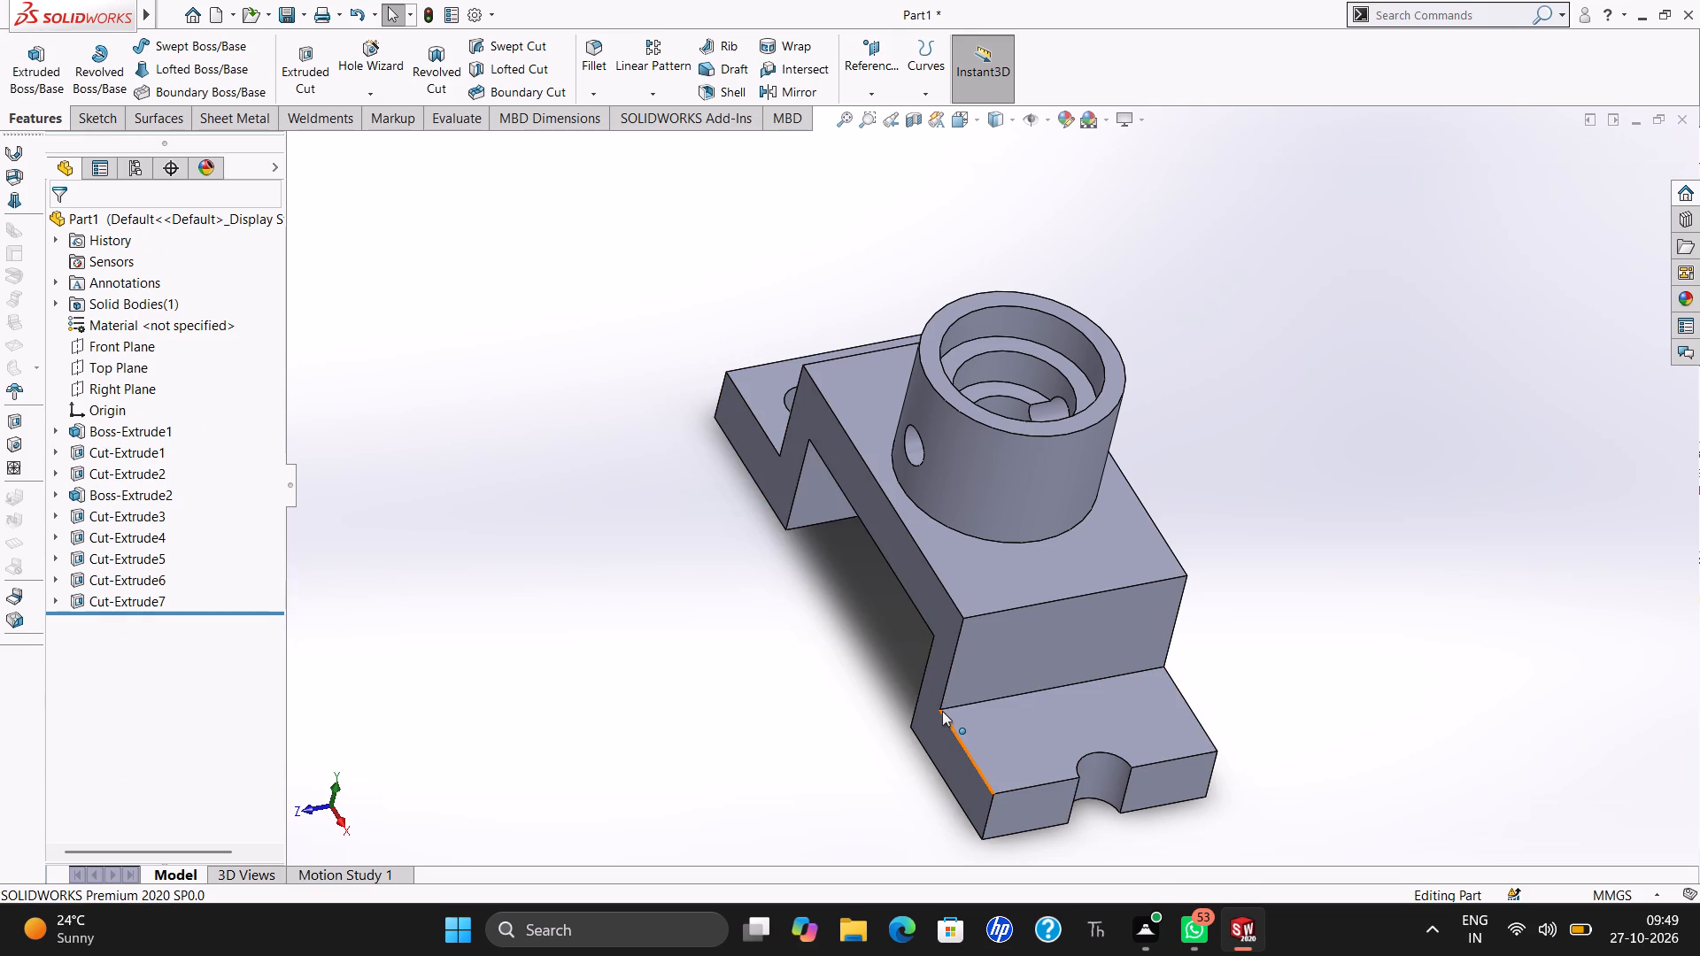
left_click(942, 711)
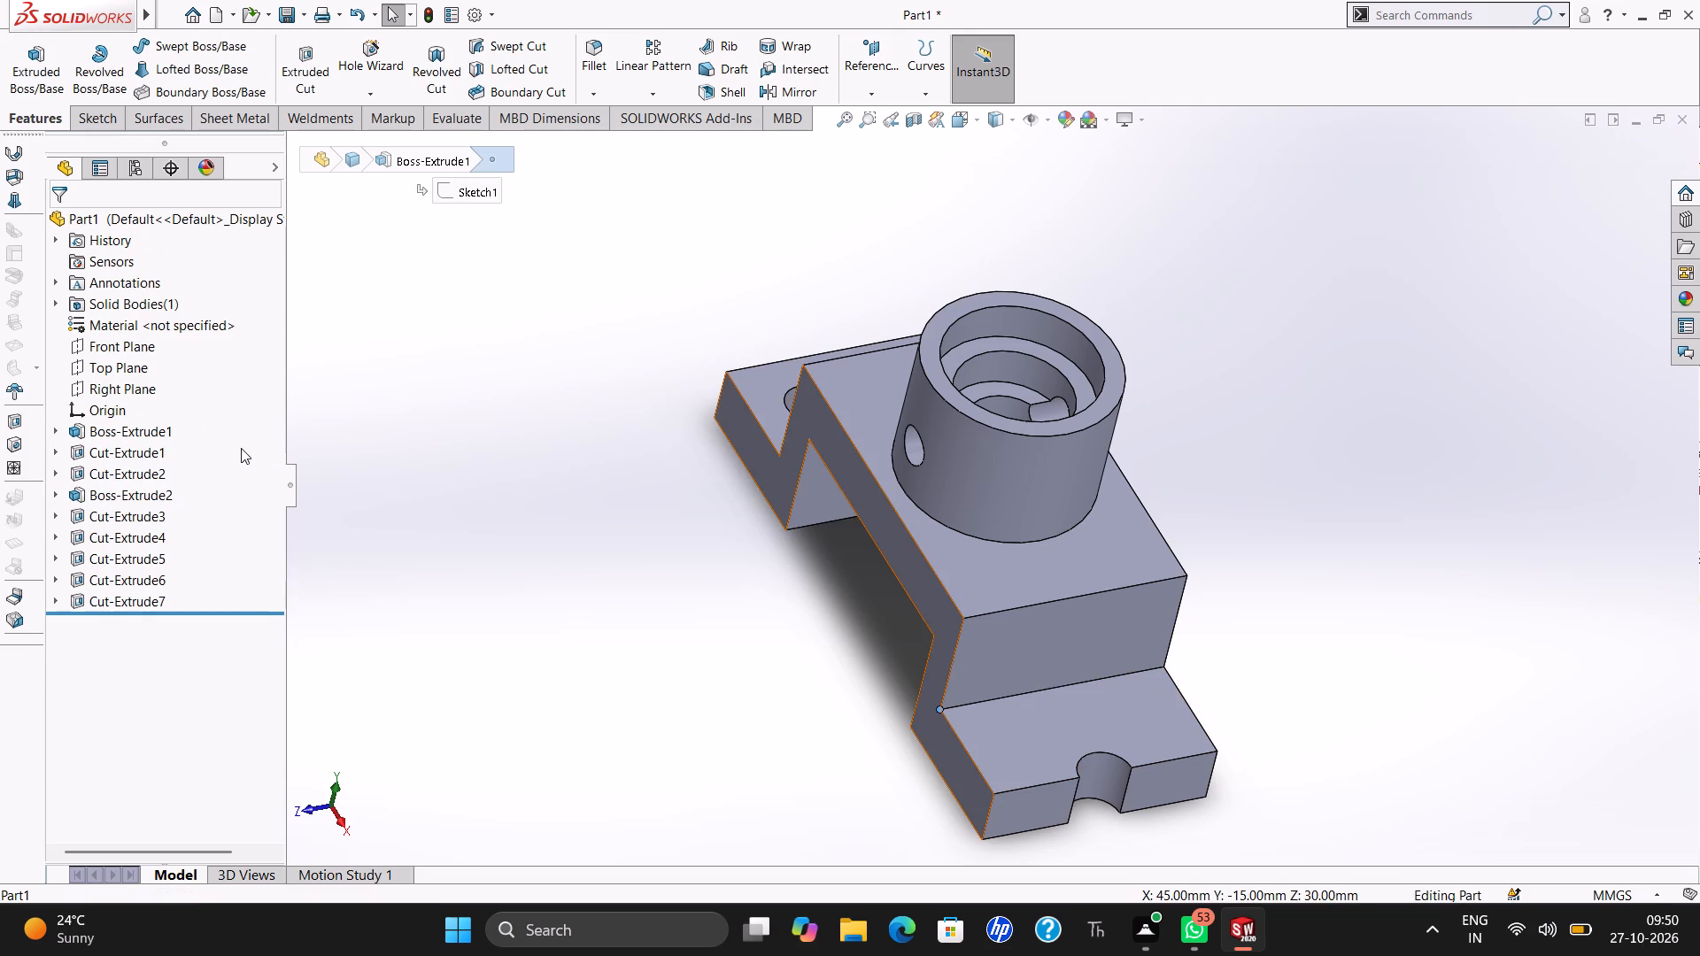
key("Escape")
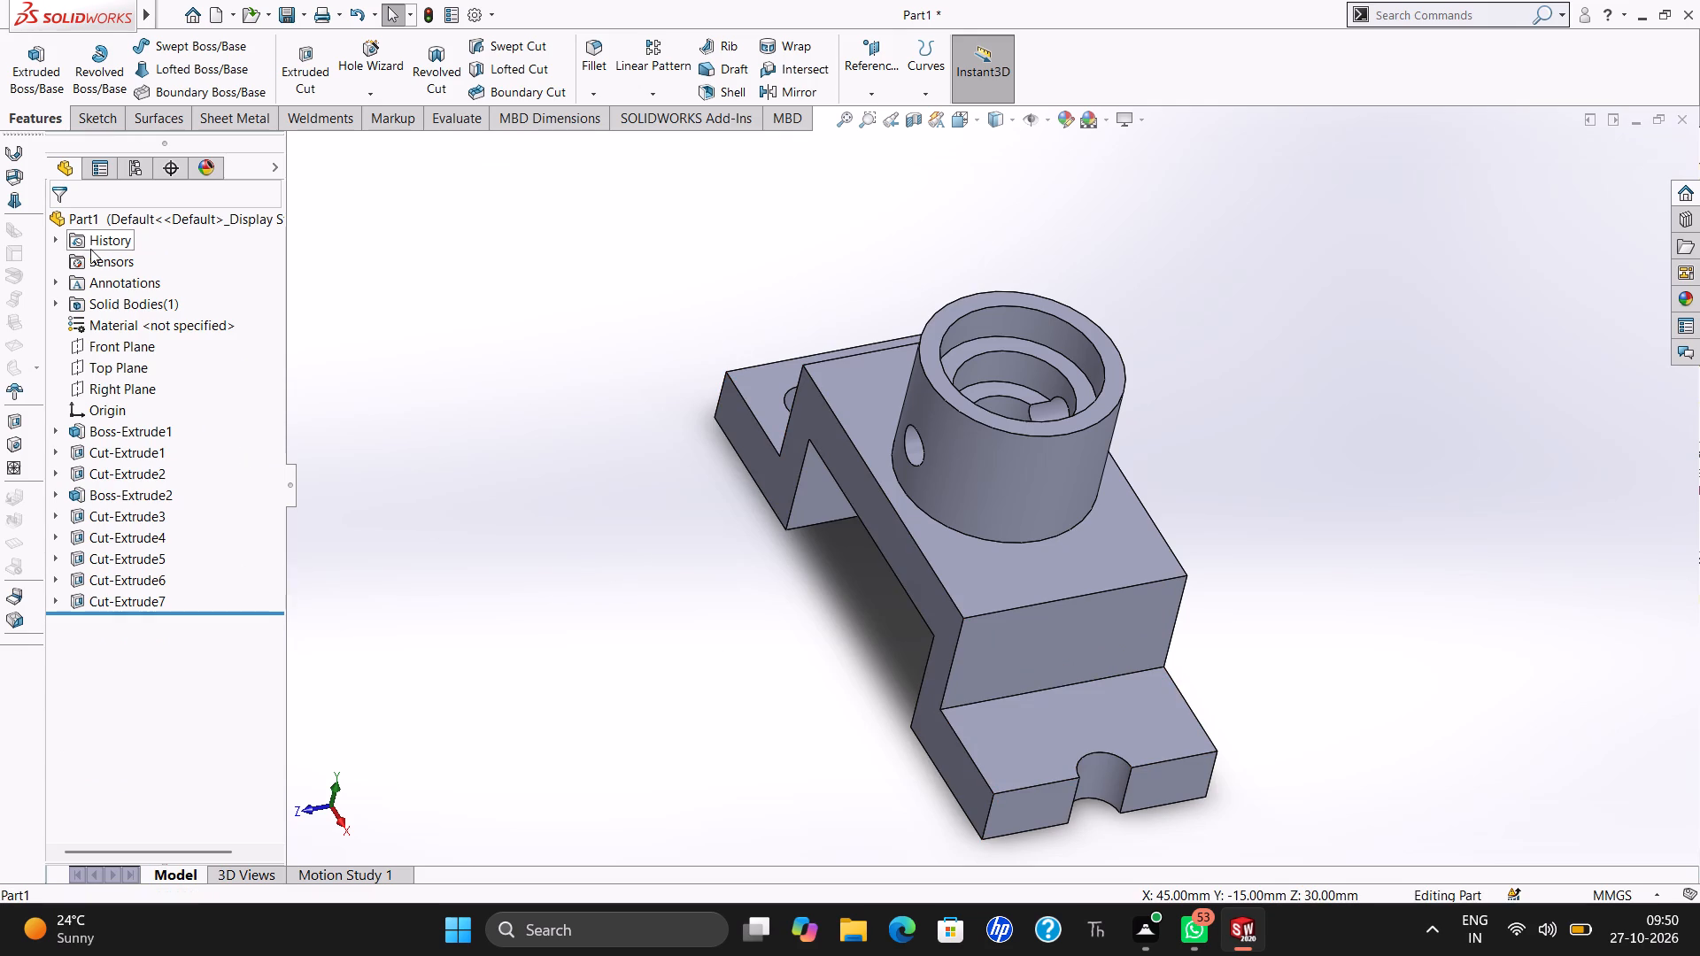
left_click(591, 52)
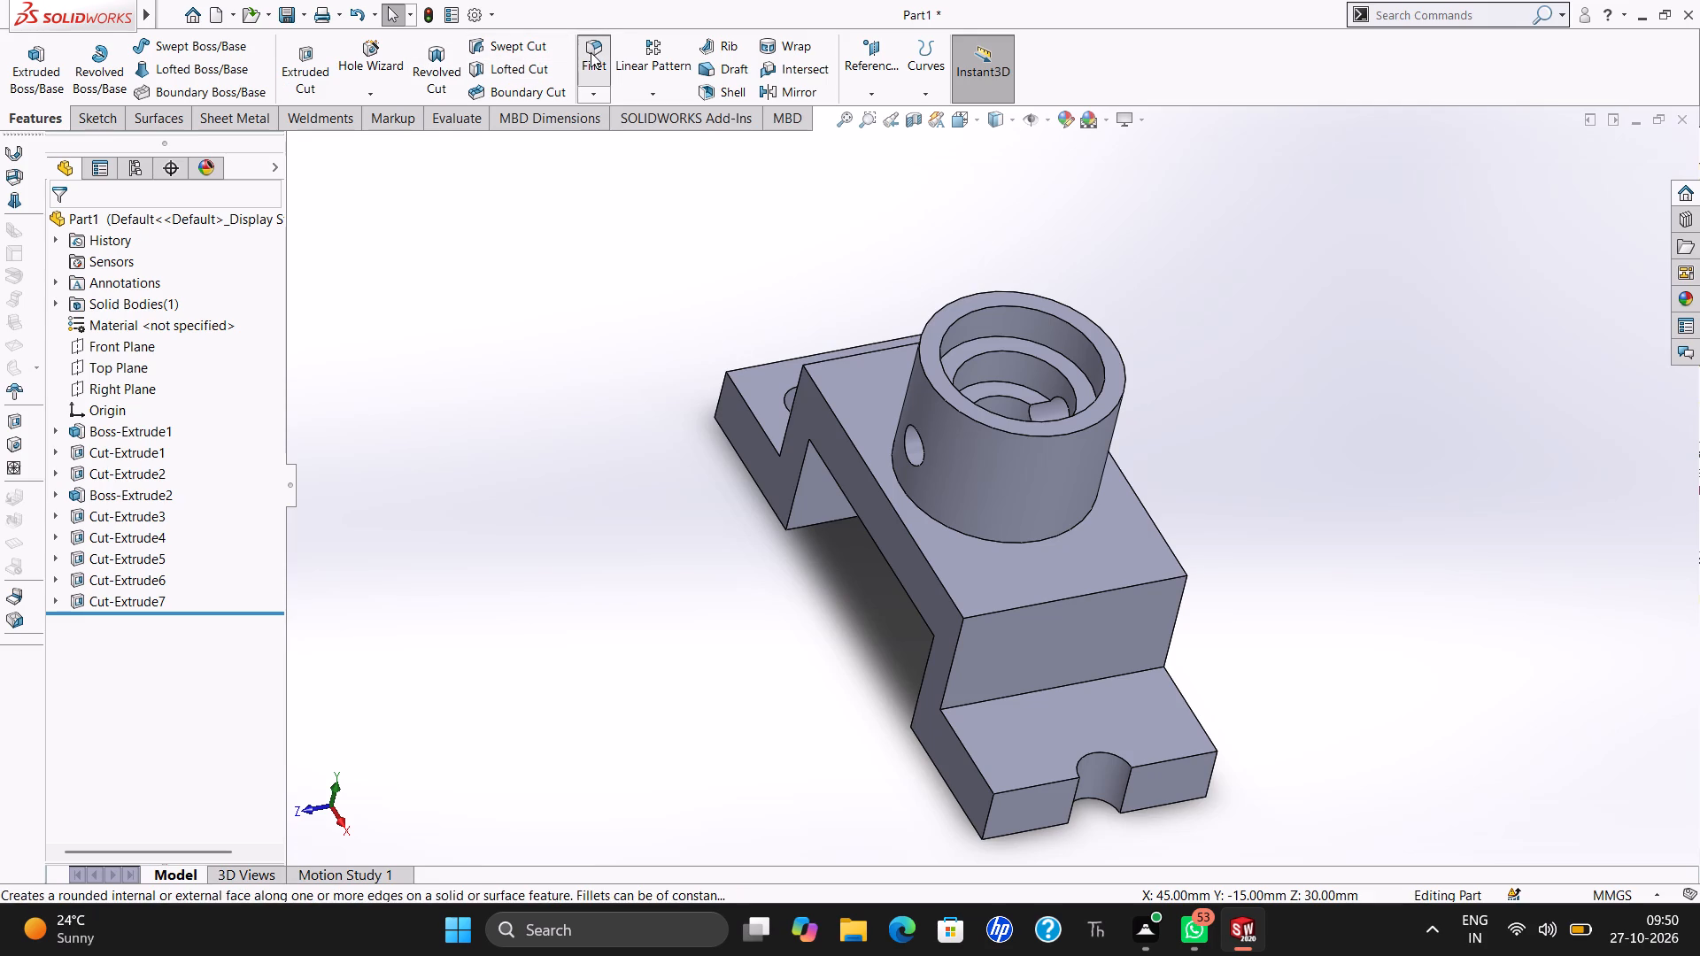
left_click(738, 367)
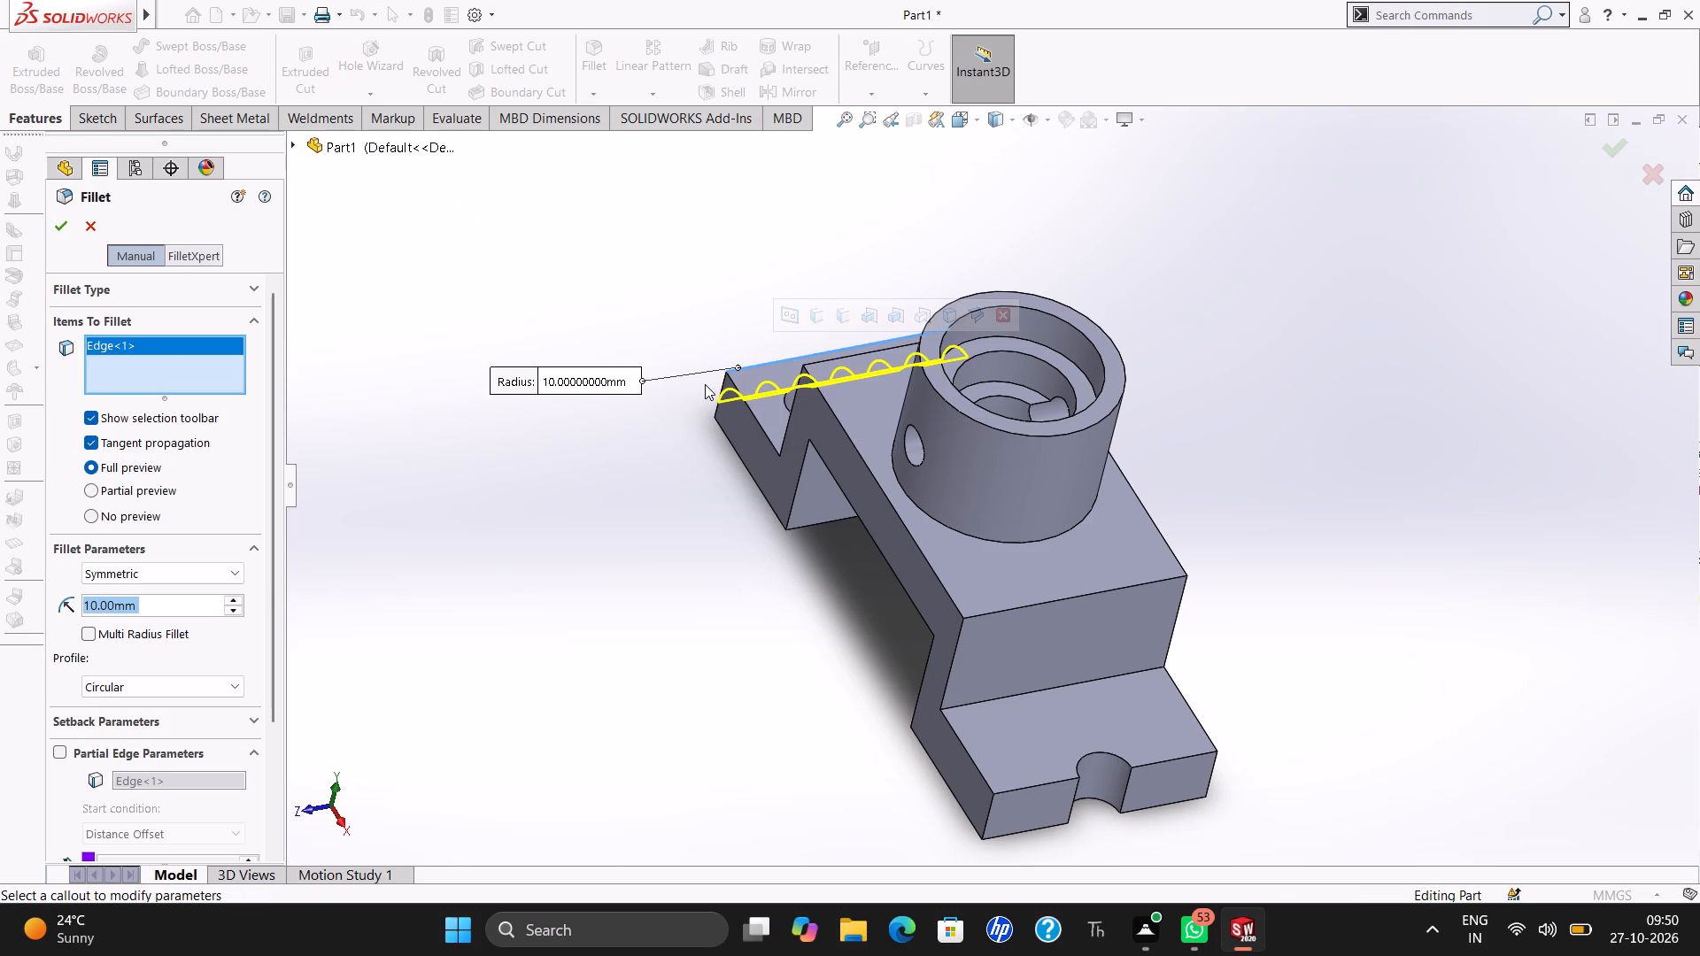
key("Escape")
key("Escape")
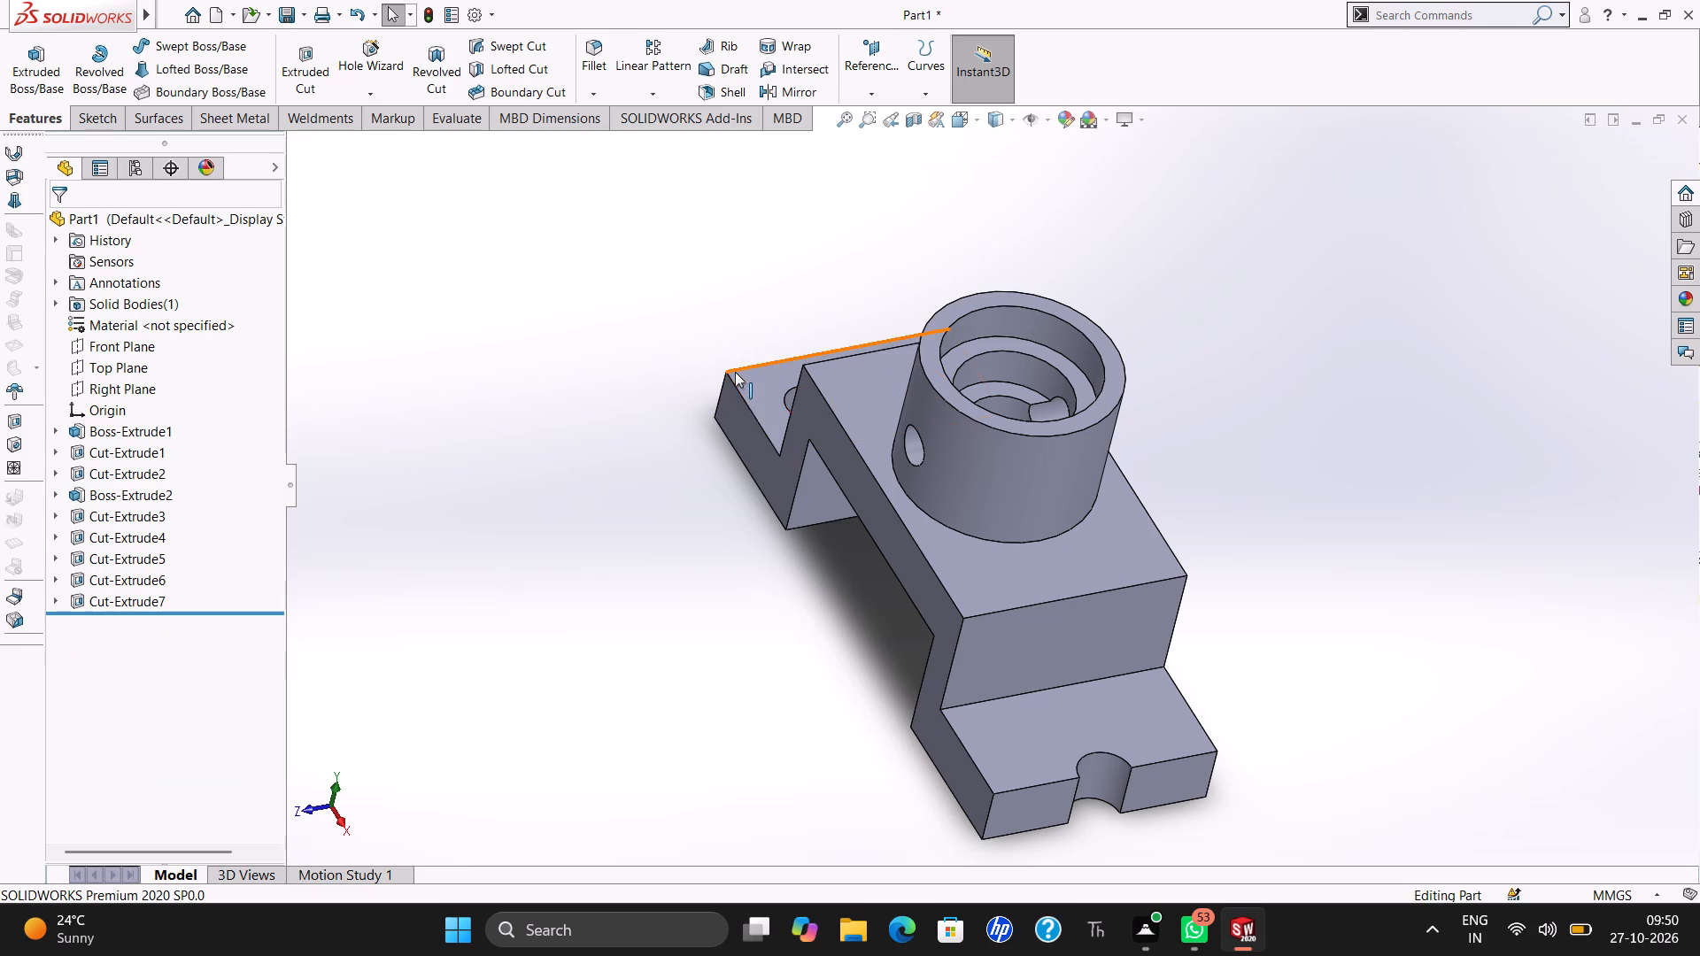
Fillet the inner edge where the riser meets the notched flange's upper face with a symmetric 10 mm radius.
left_click(598, 43)
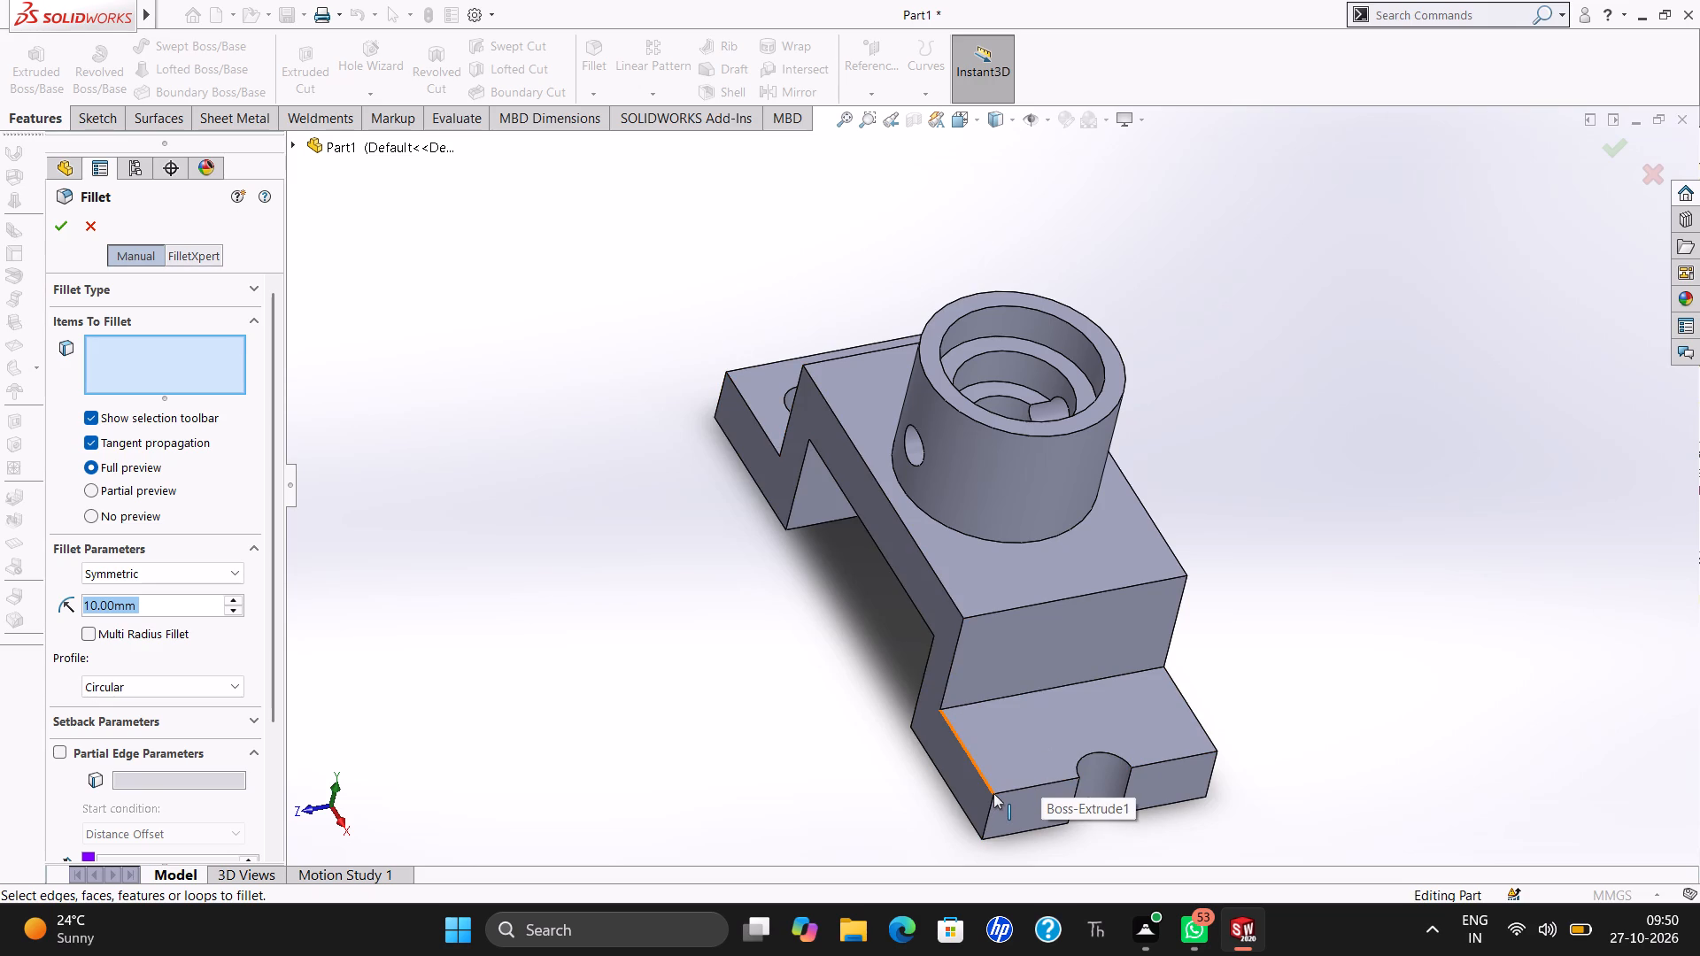
scroll(993, 793, "up", 2, "ctrl")
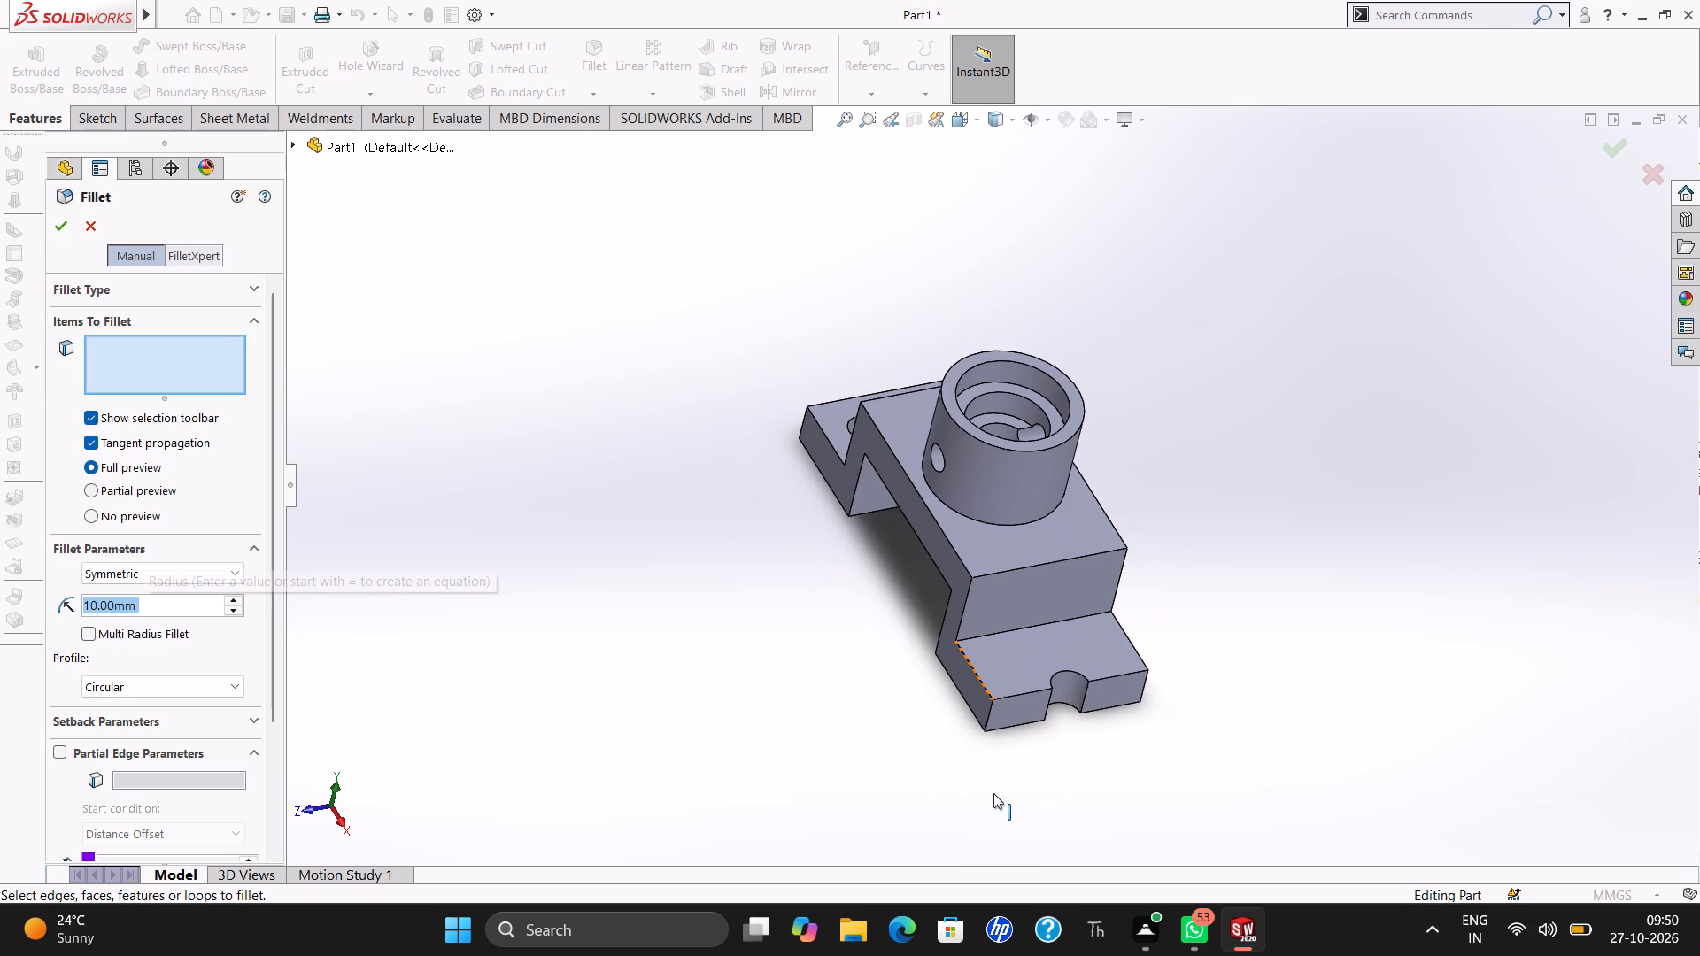
scroll(993, 793, "down", 6, "ctrl")
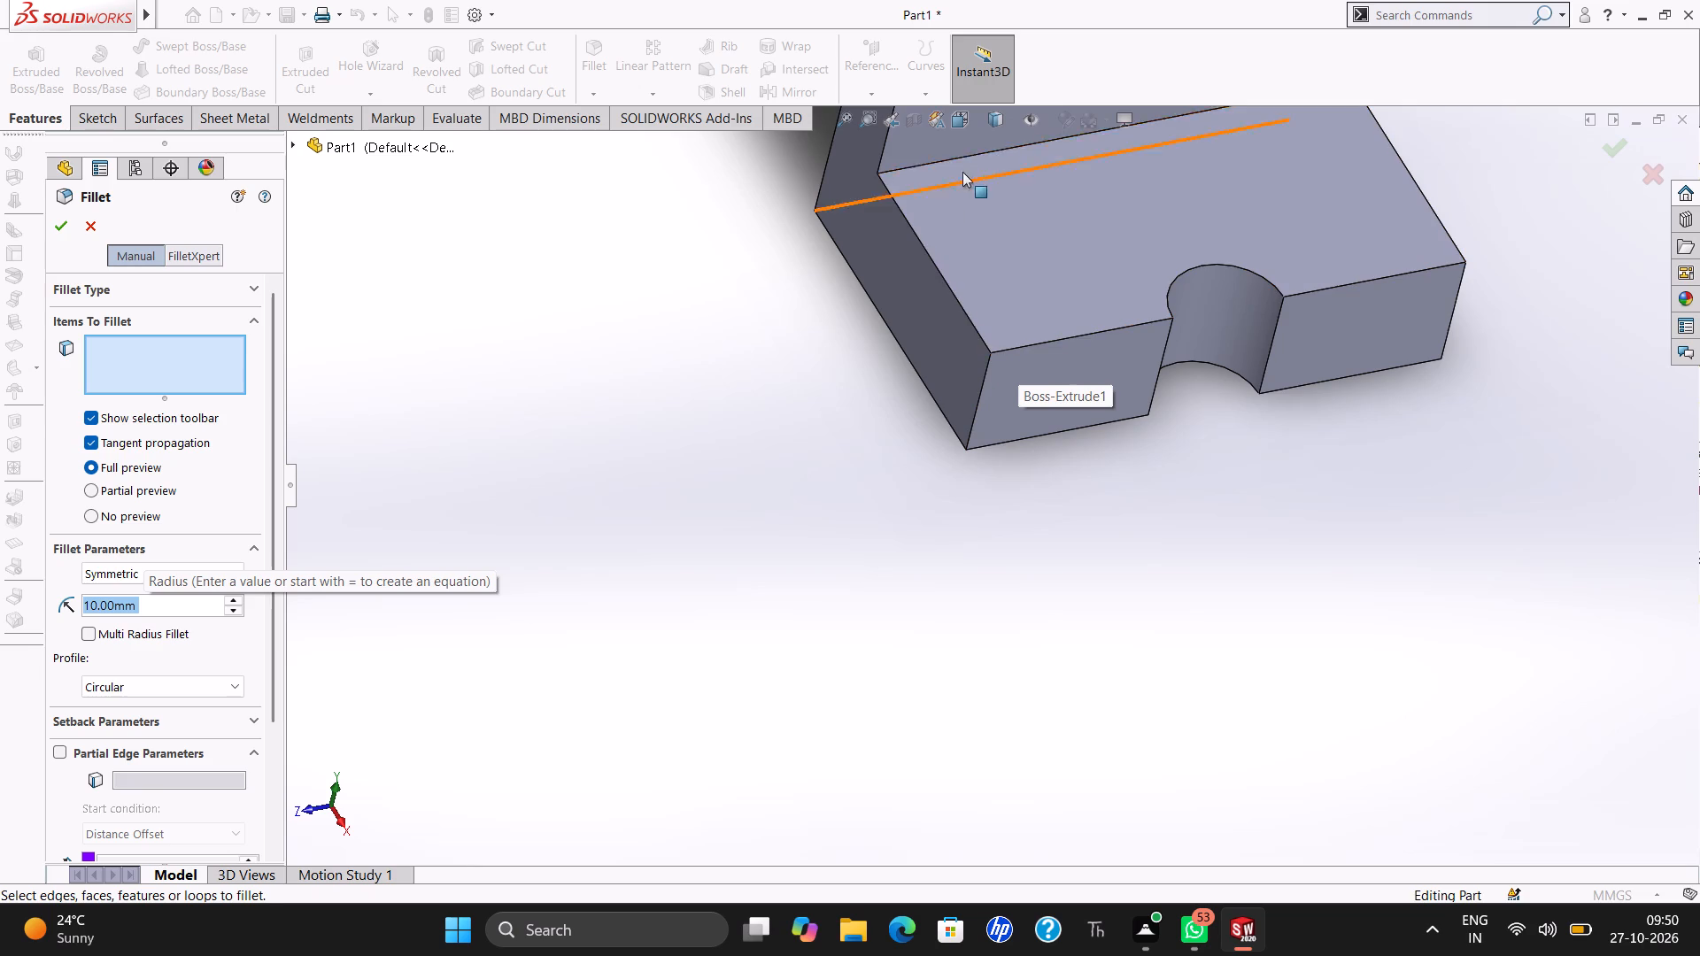
left_click(885, 173)
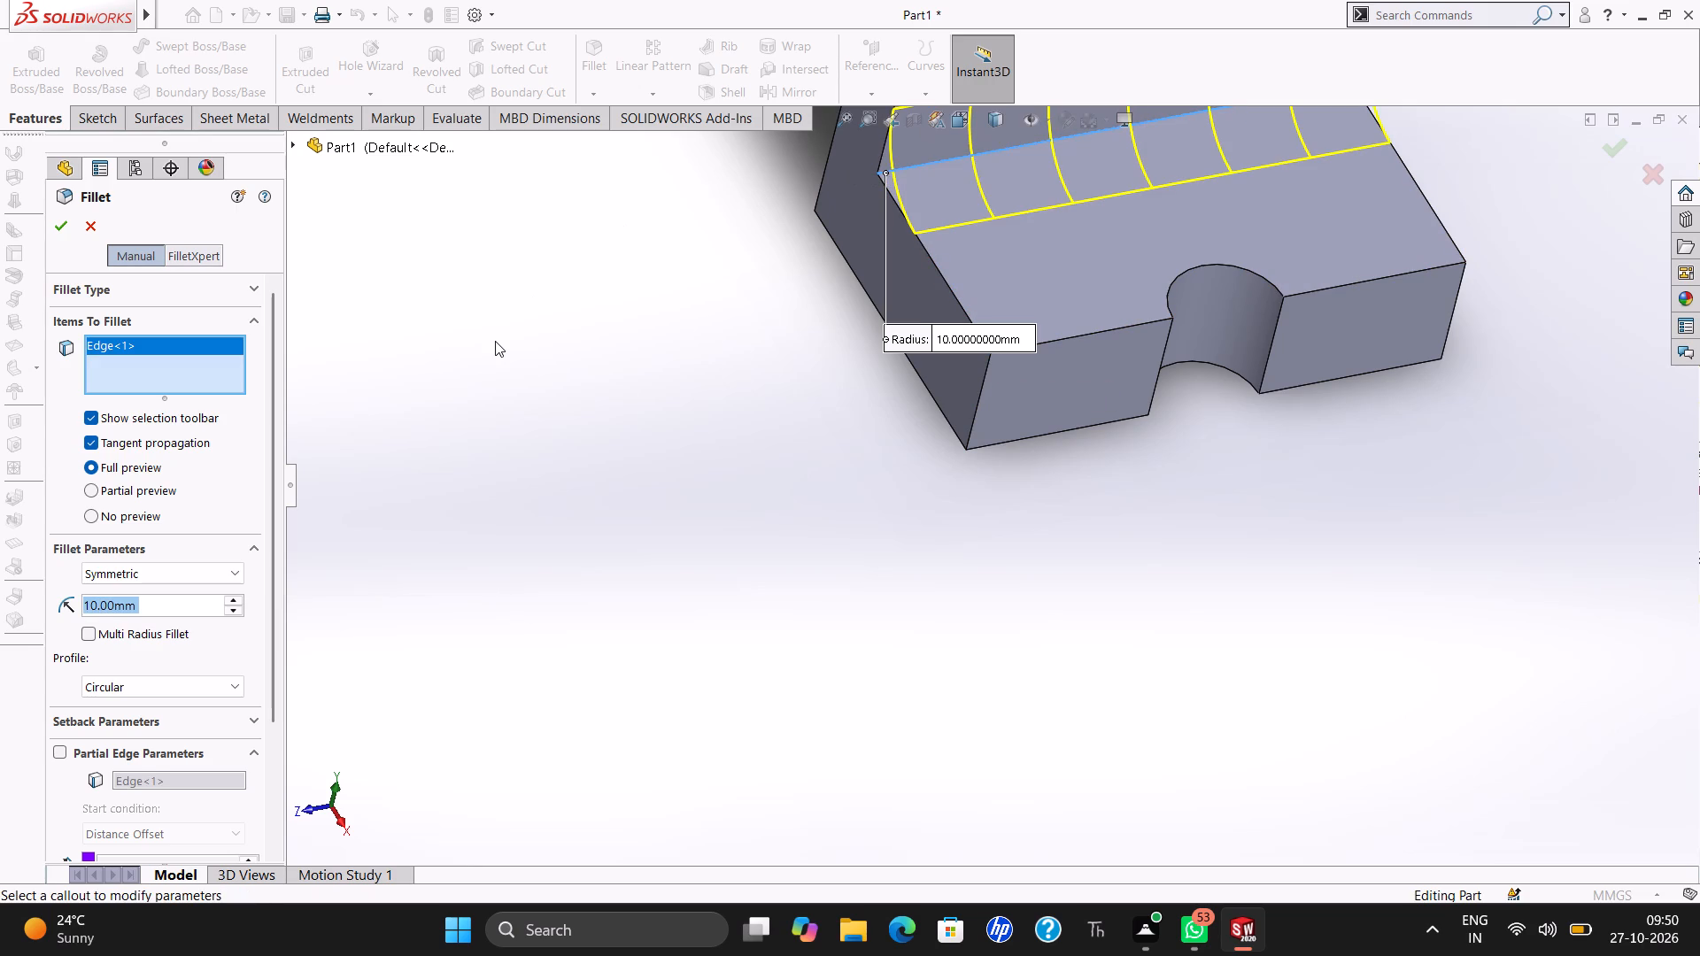
left_click(70, 235)
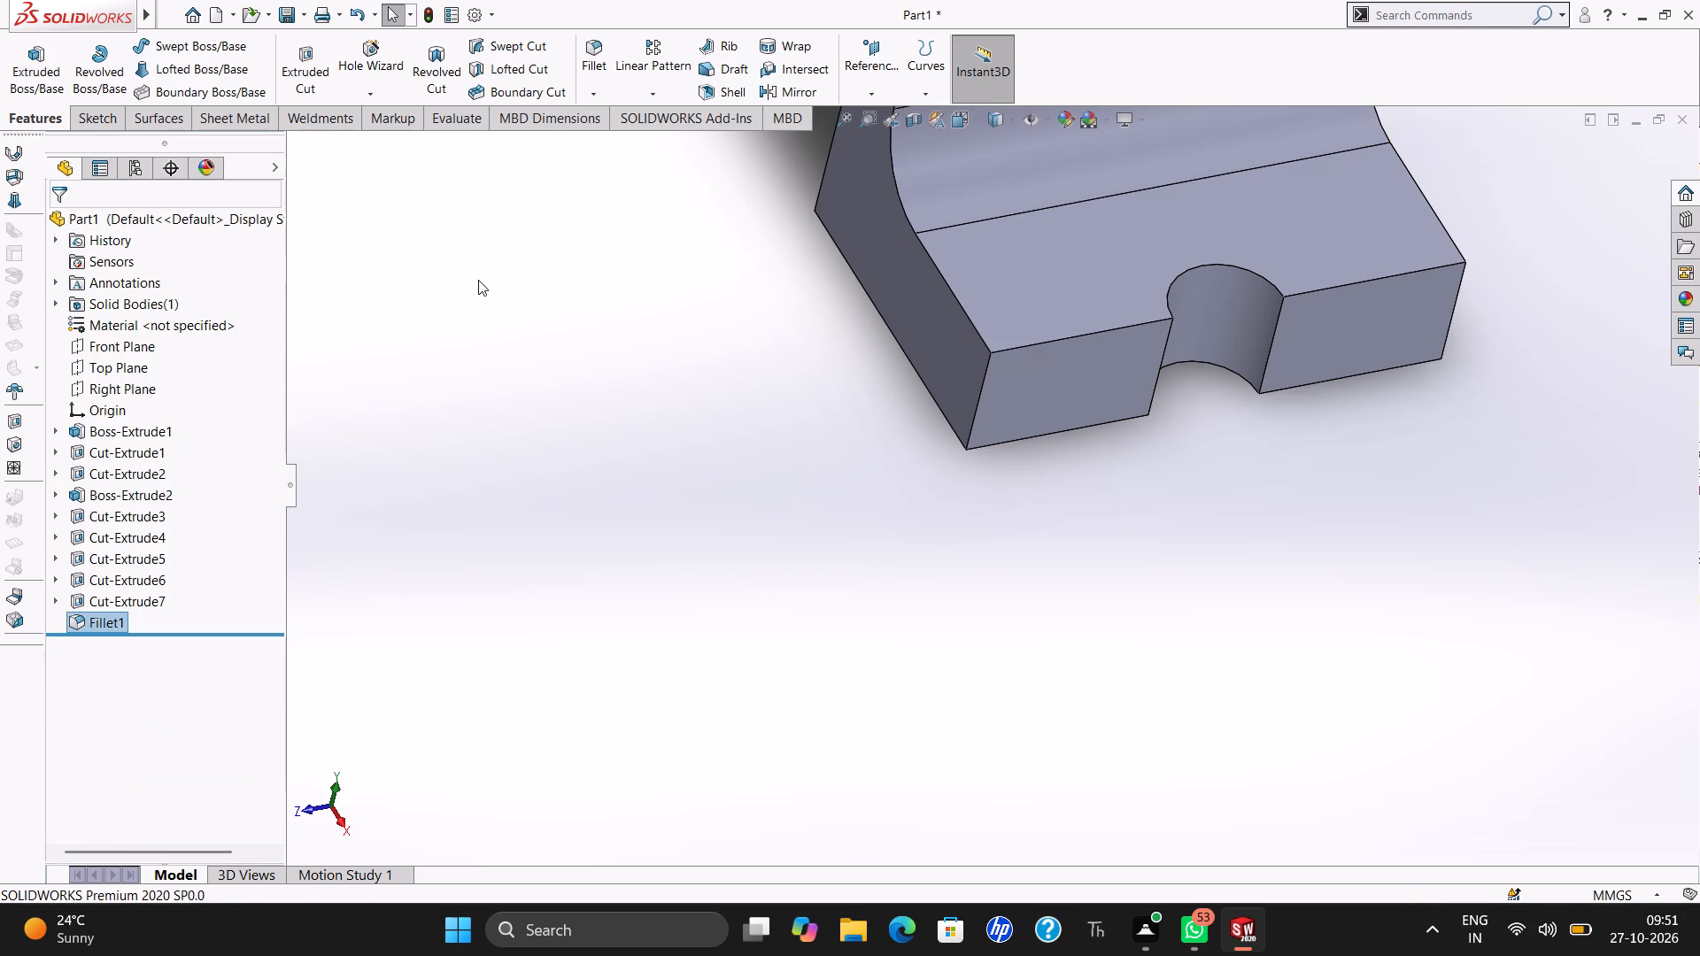
Fillet the two outer top edges at both ends of the raised hat section with a 10 mm radius.
scroll(478, 280, "down", 2, "ctrl")
scroll(478, 280, "up", 4, "ctrl")
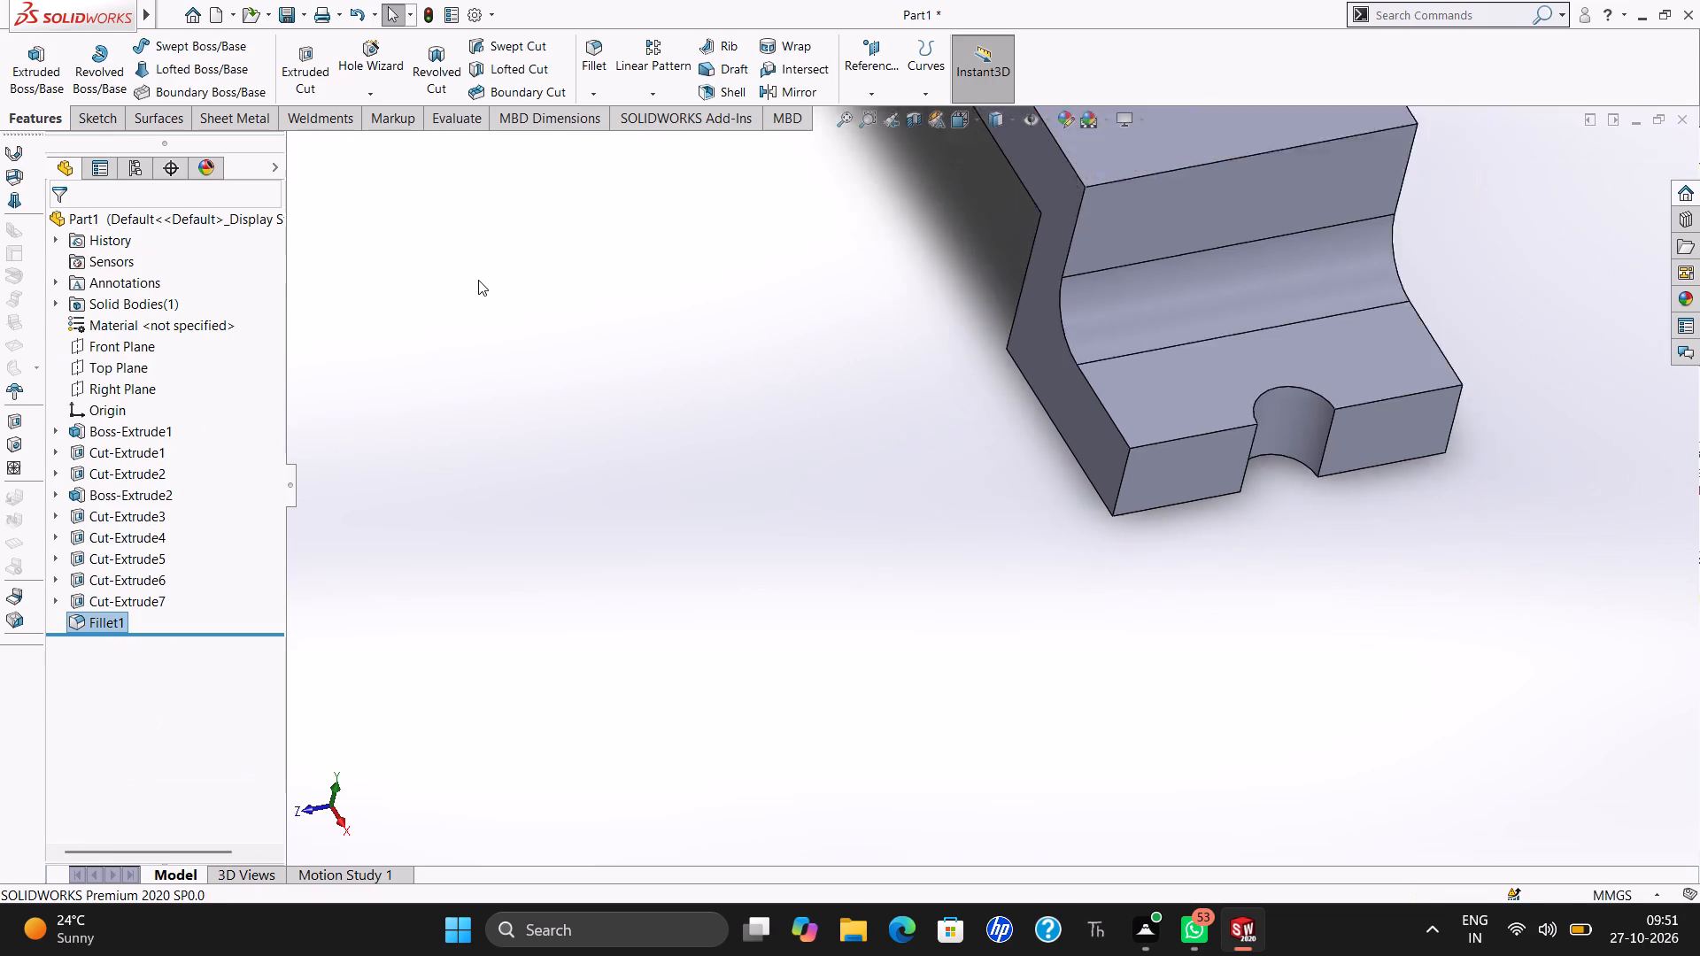
scroll(478, 280, "up", 4, "ctrl")
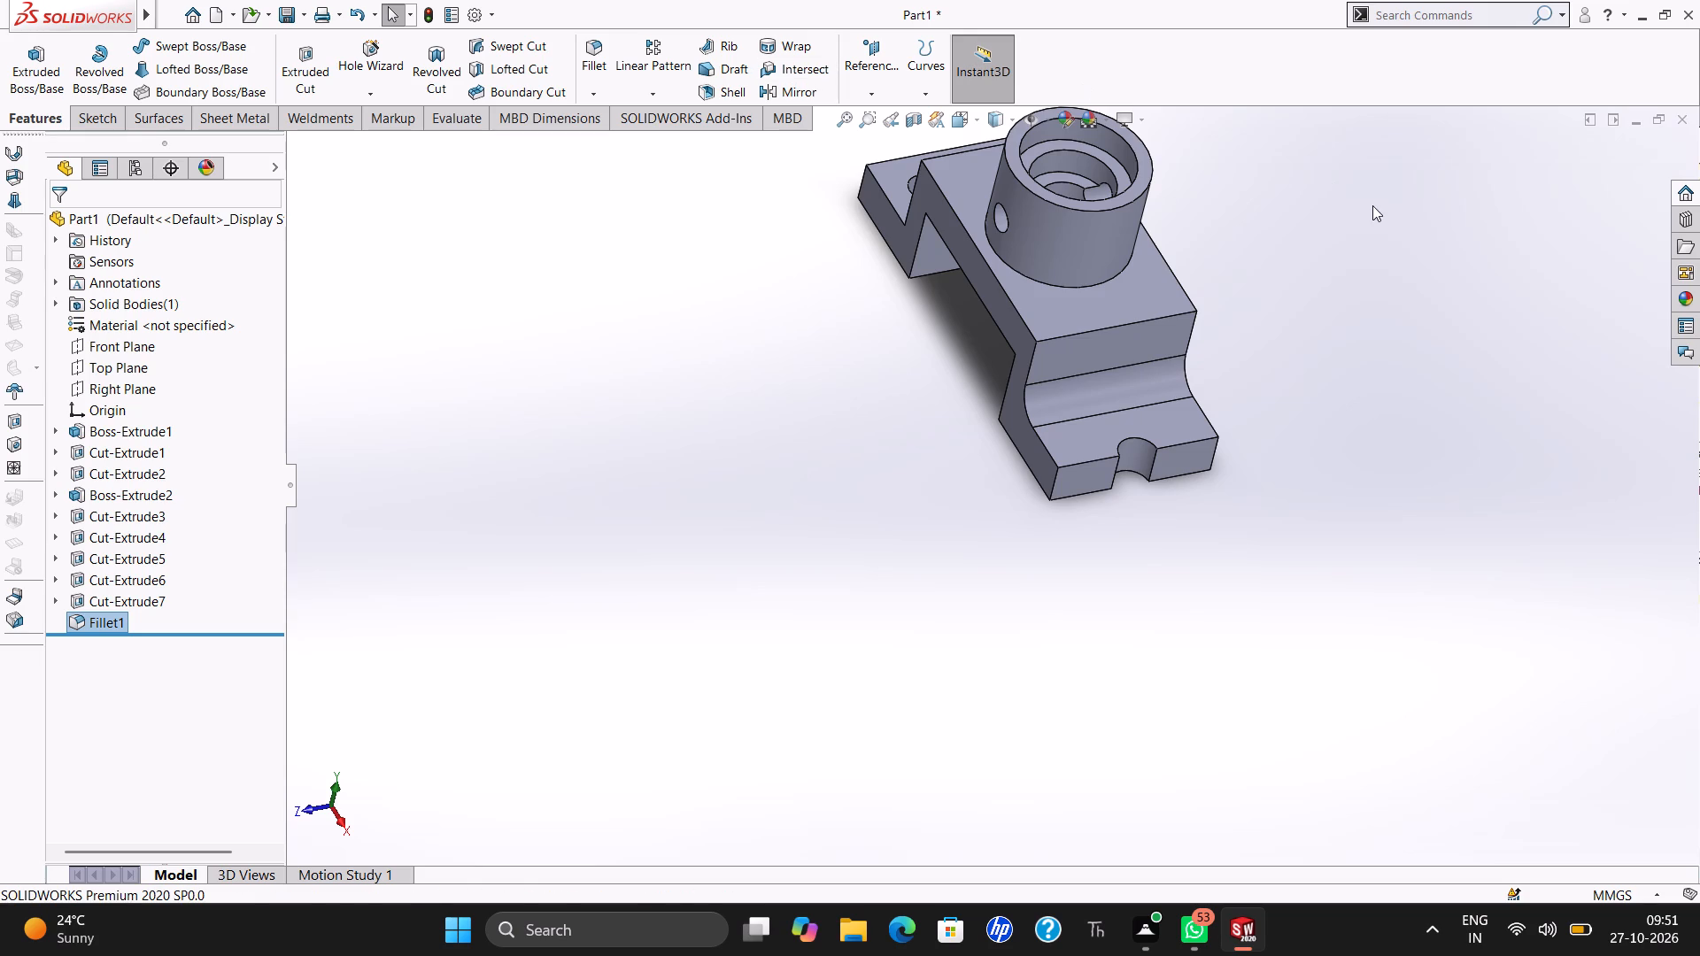
left_click(586, 59)
left_click(1121, 324)
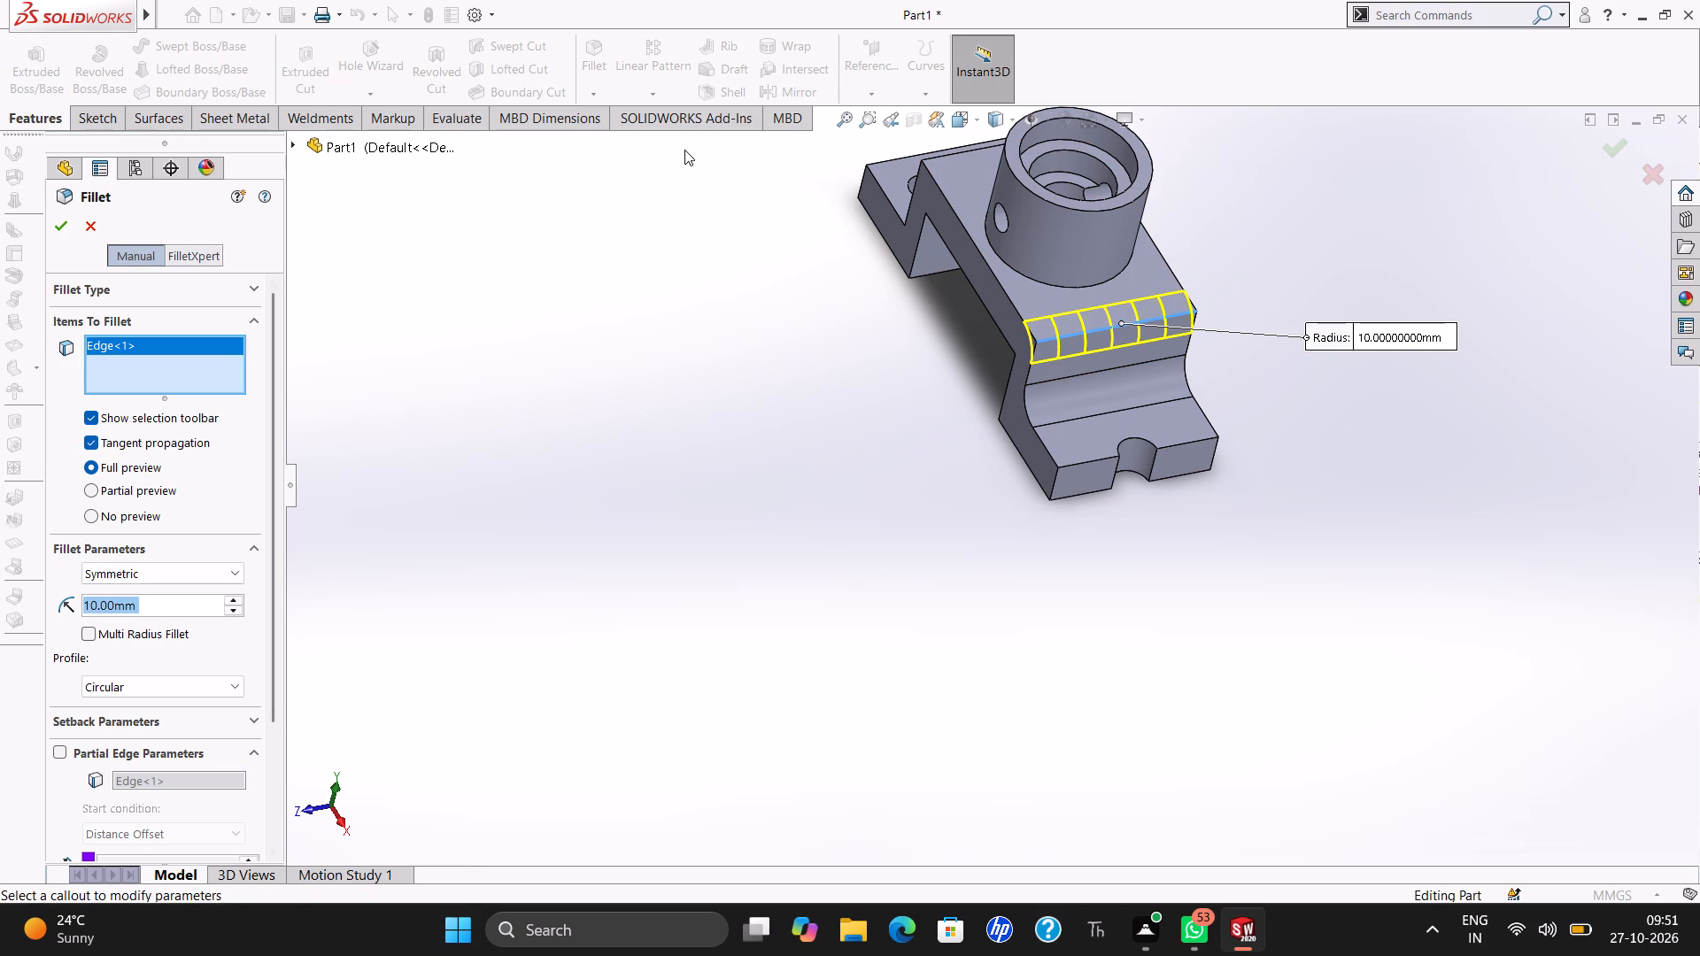
left_click(951, 155)
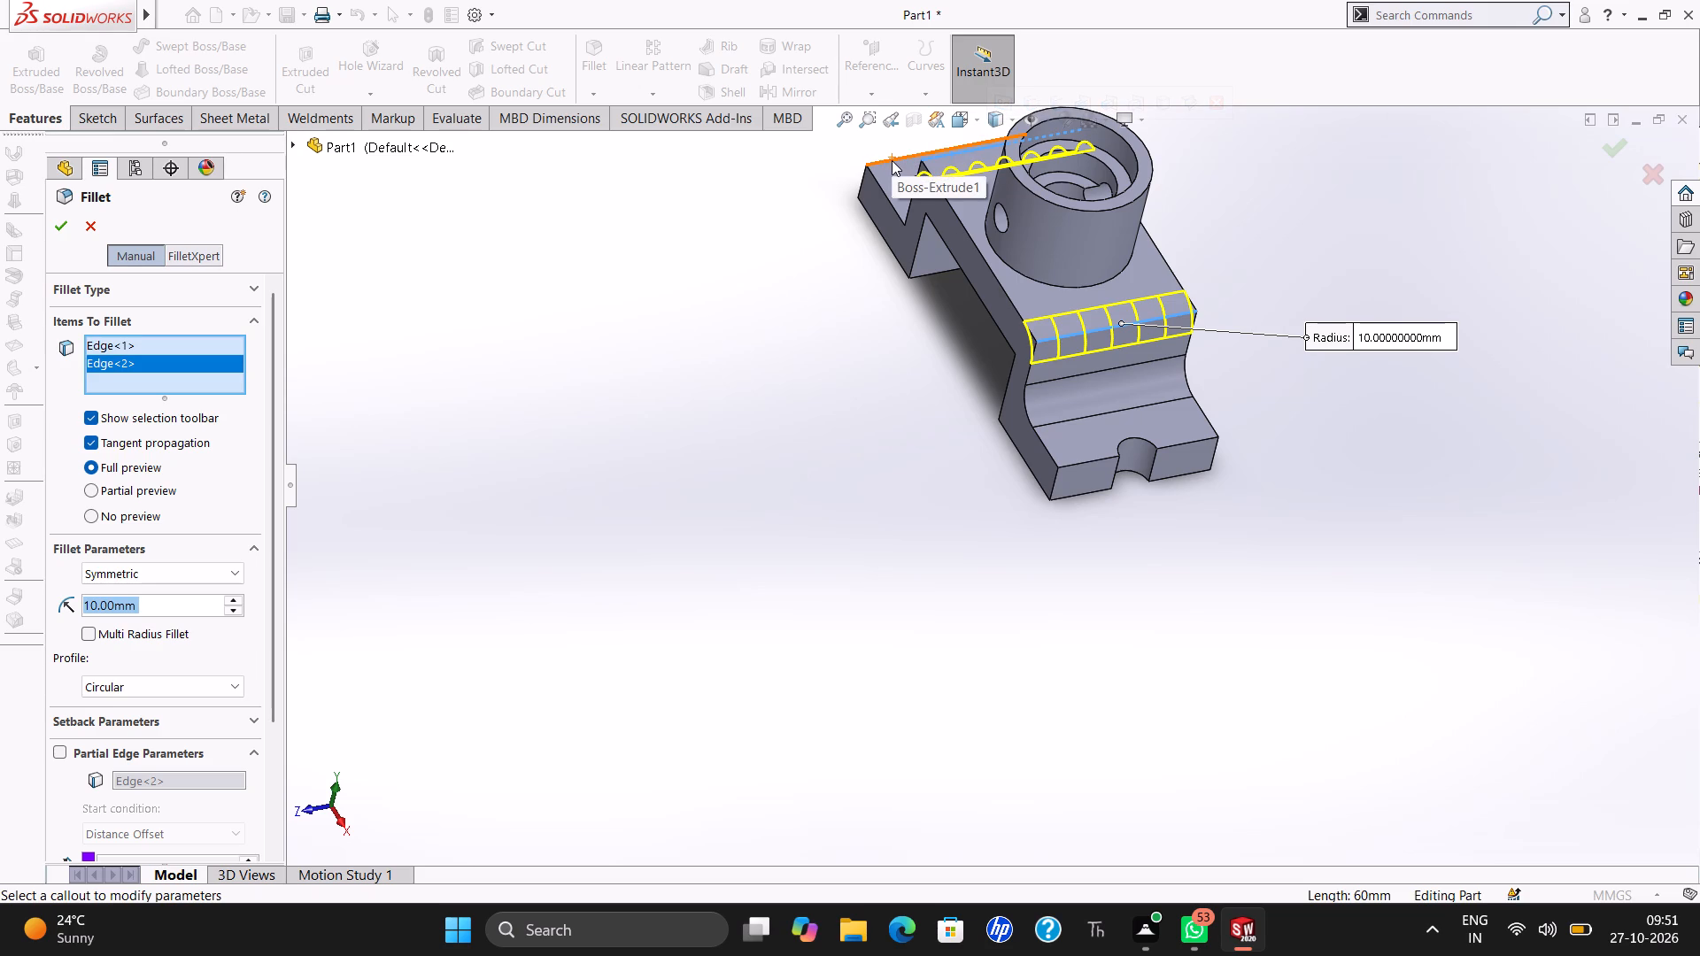
left_click(62, 231)
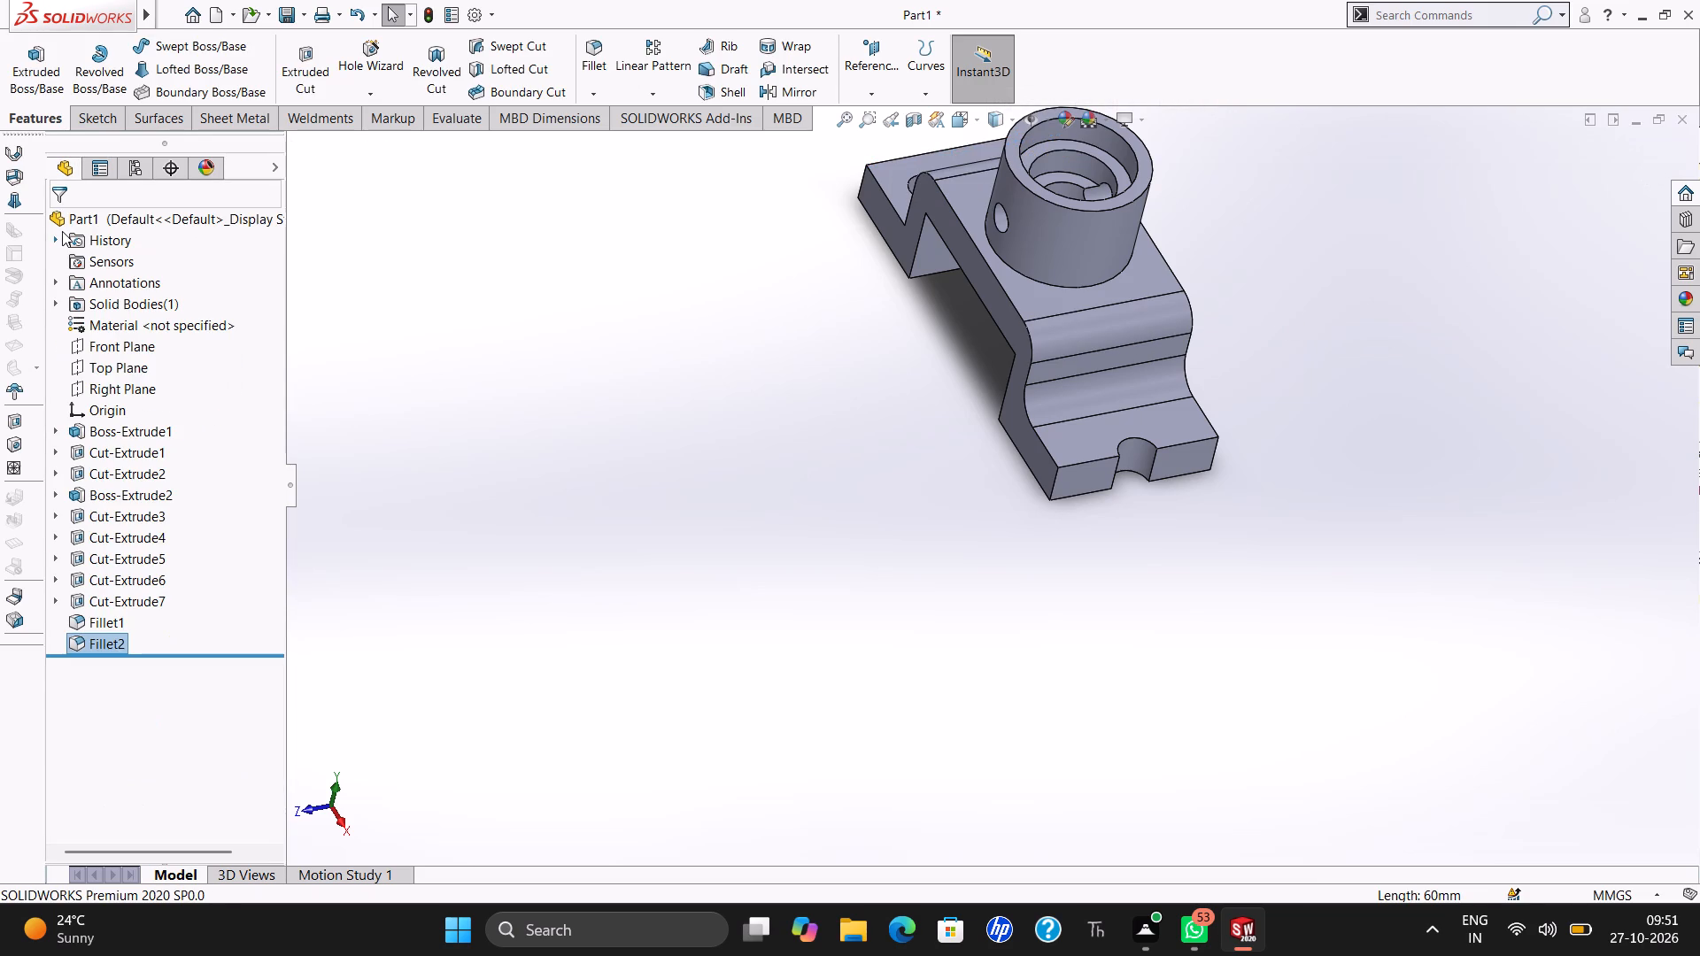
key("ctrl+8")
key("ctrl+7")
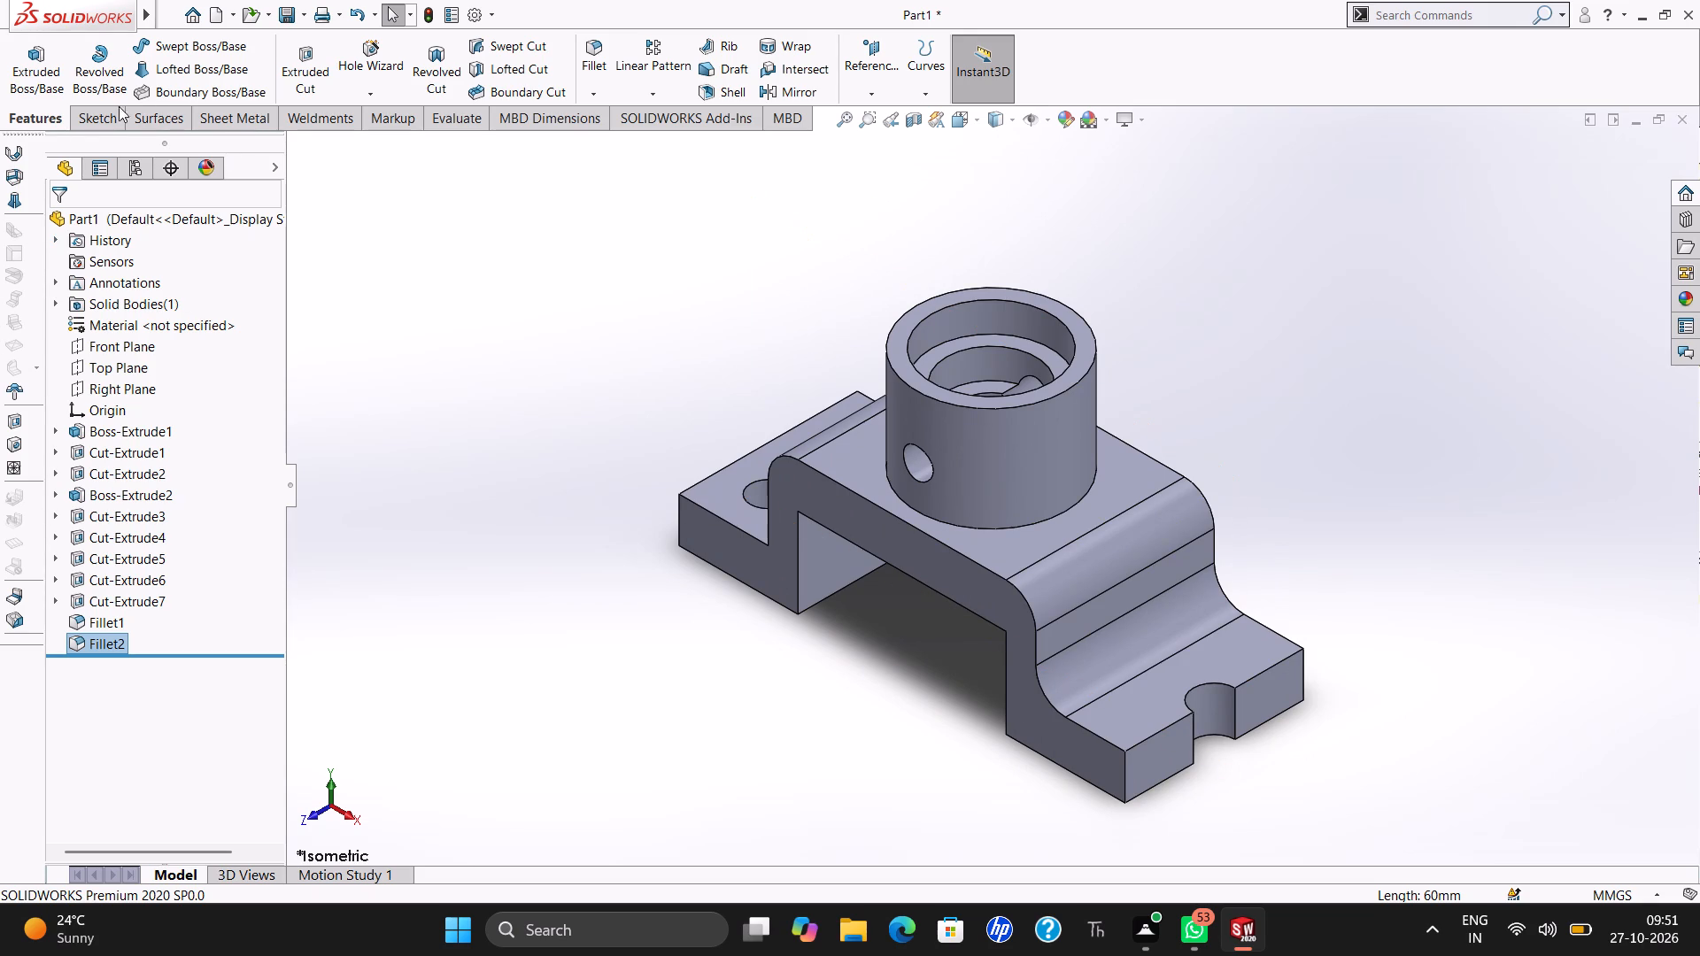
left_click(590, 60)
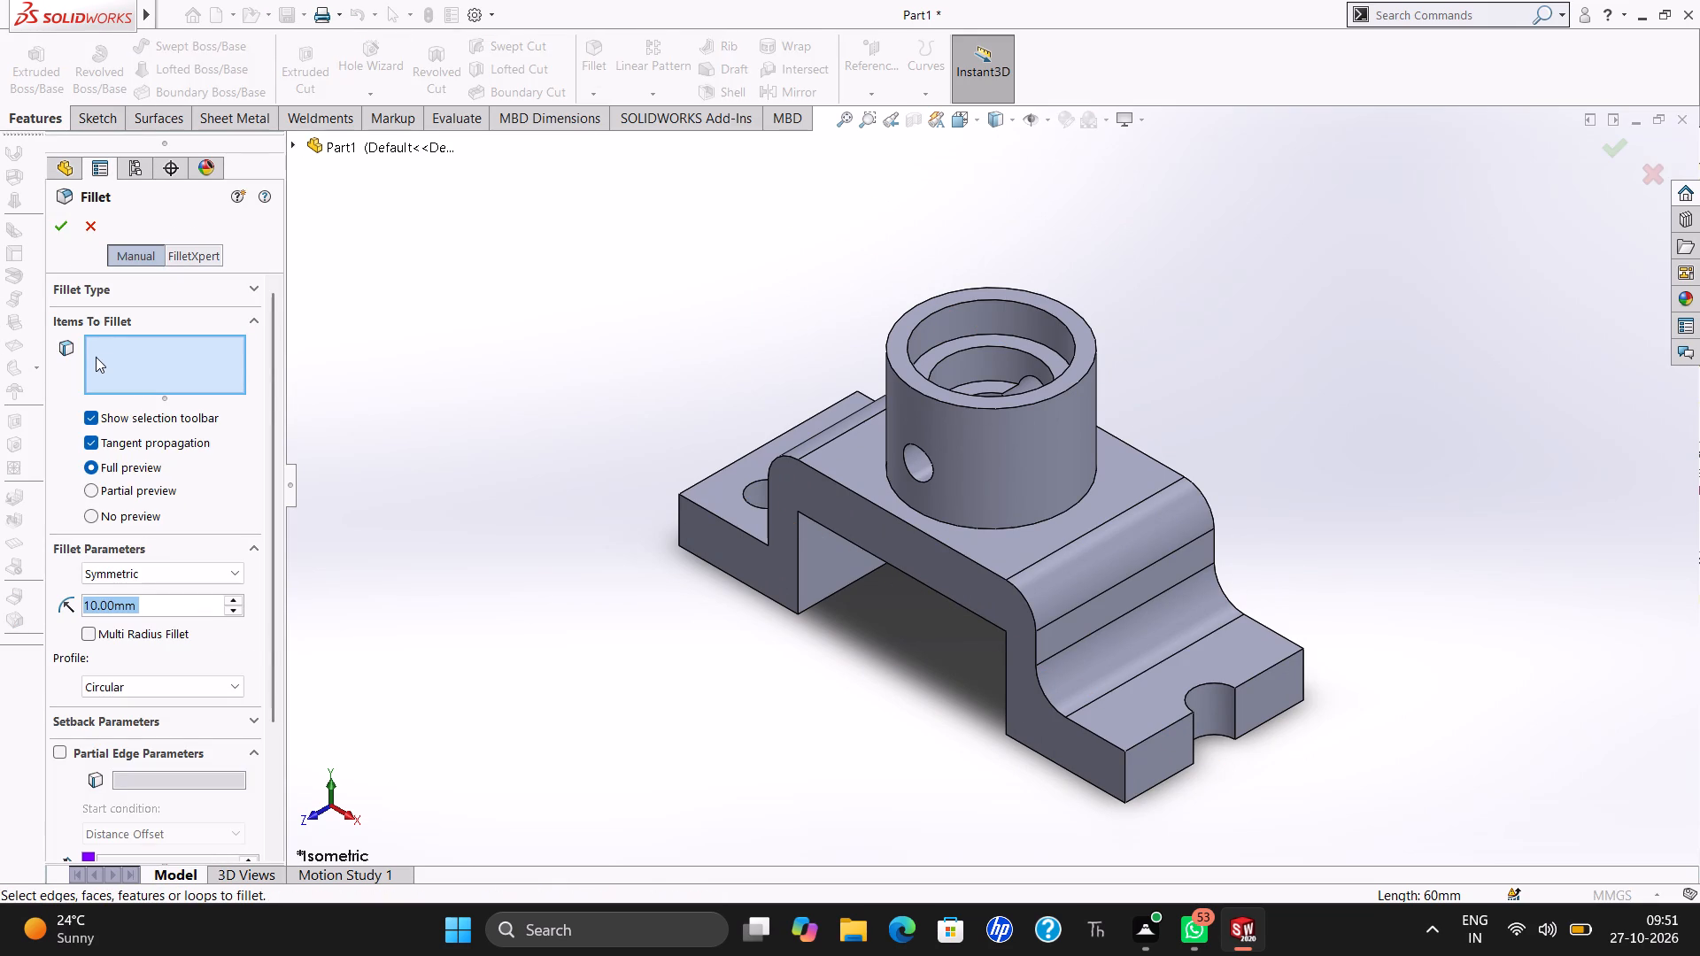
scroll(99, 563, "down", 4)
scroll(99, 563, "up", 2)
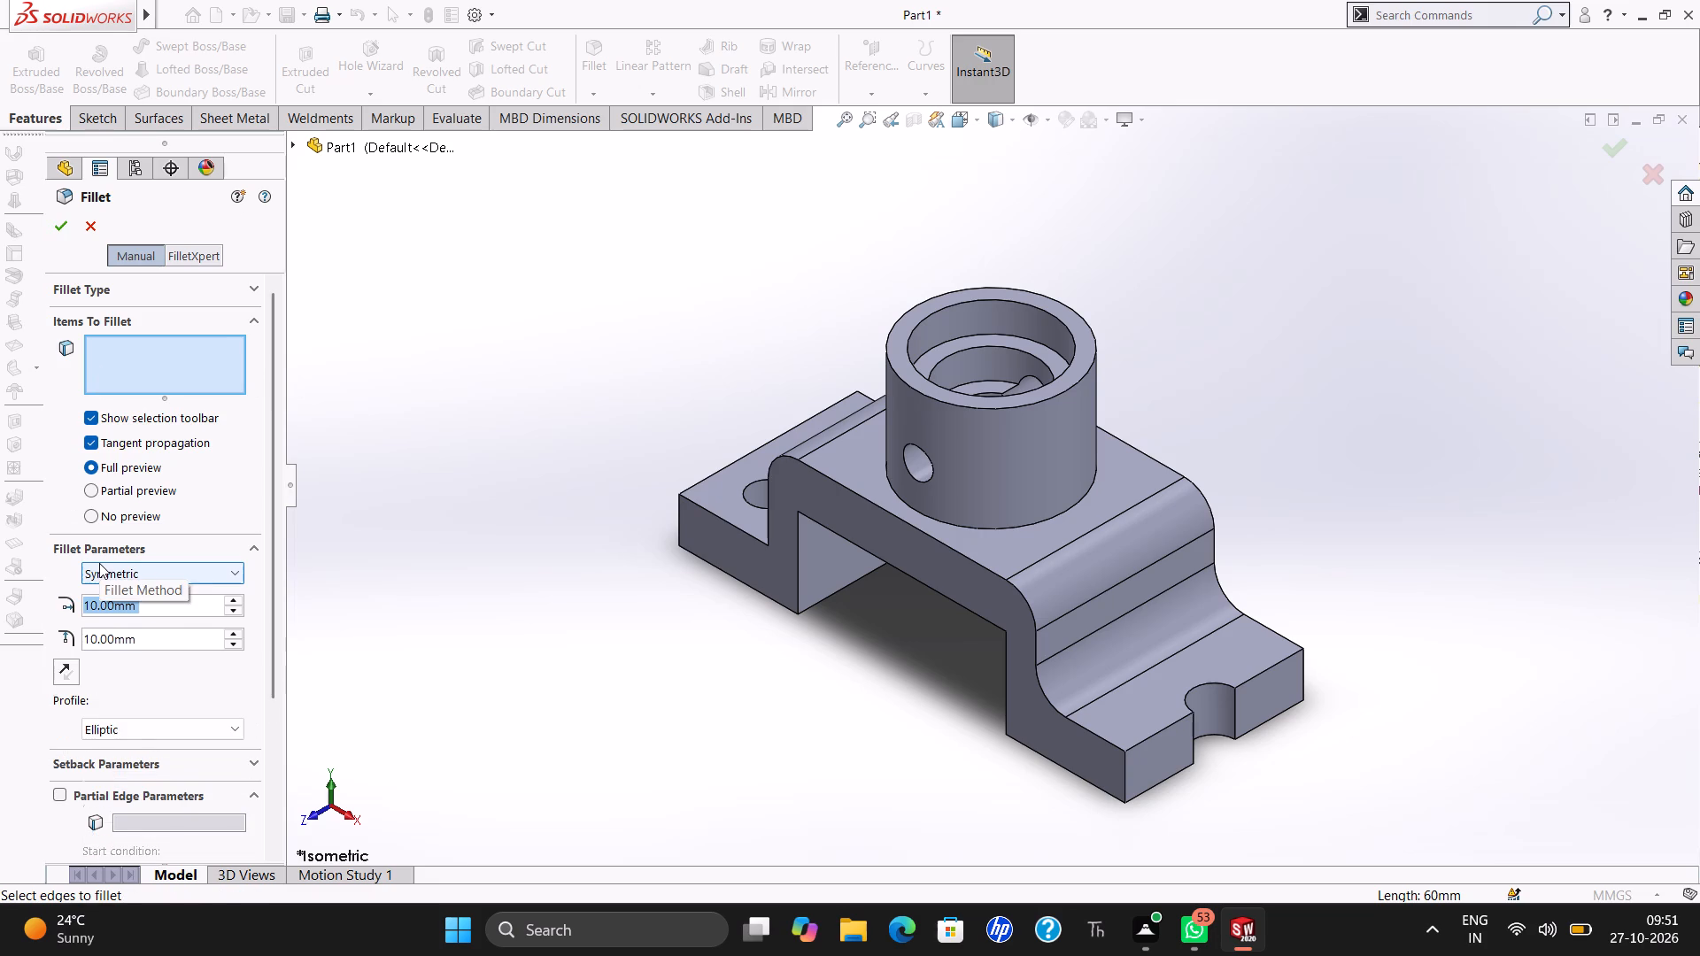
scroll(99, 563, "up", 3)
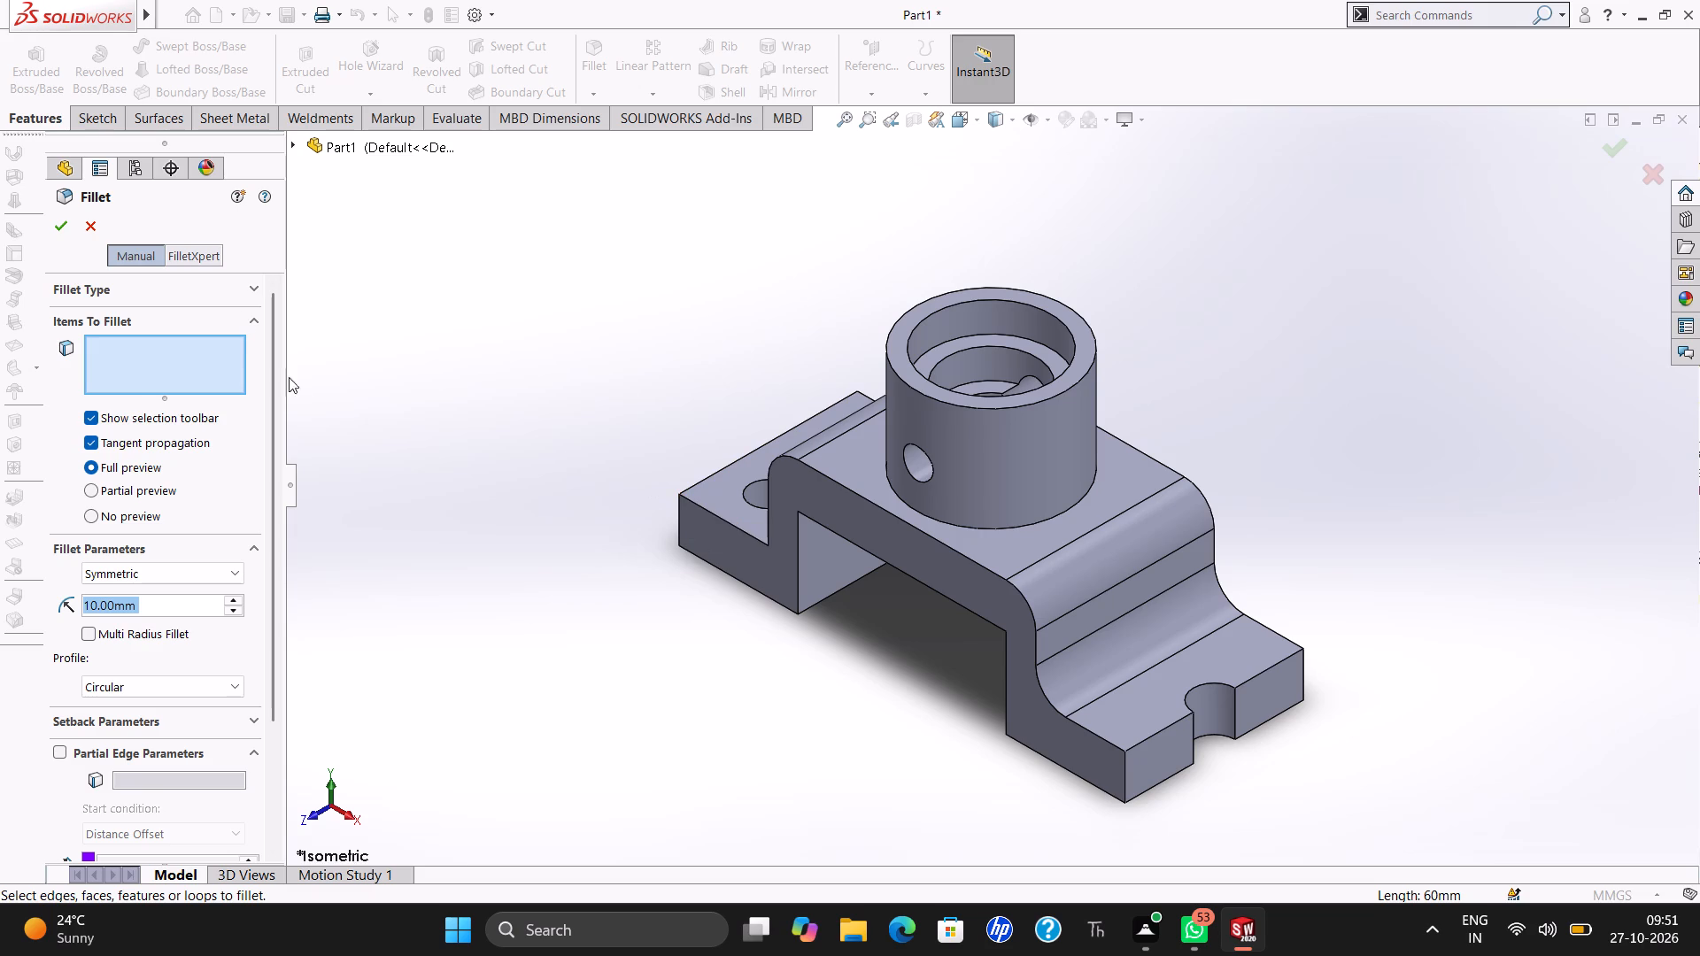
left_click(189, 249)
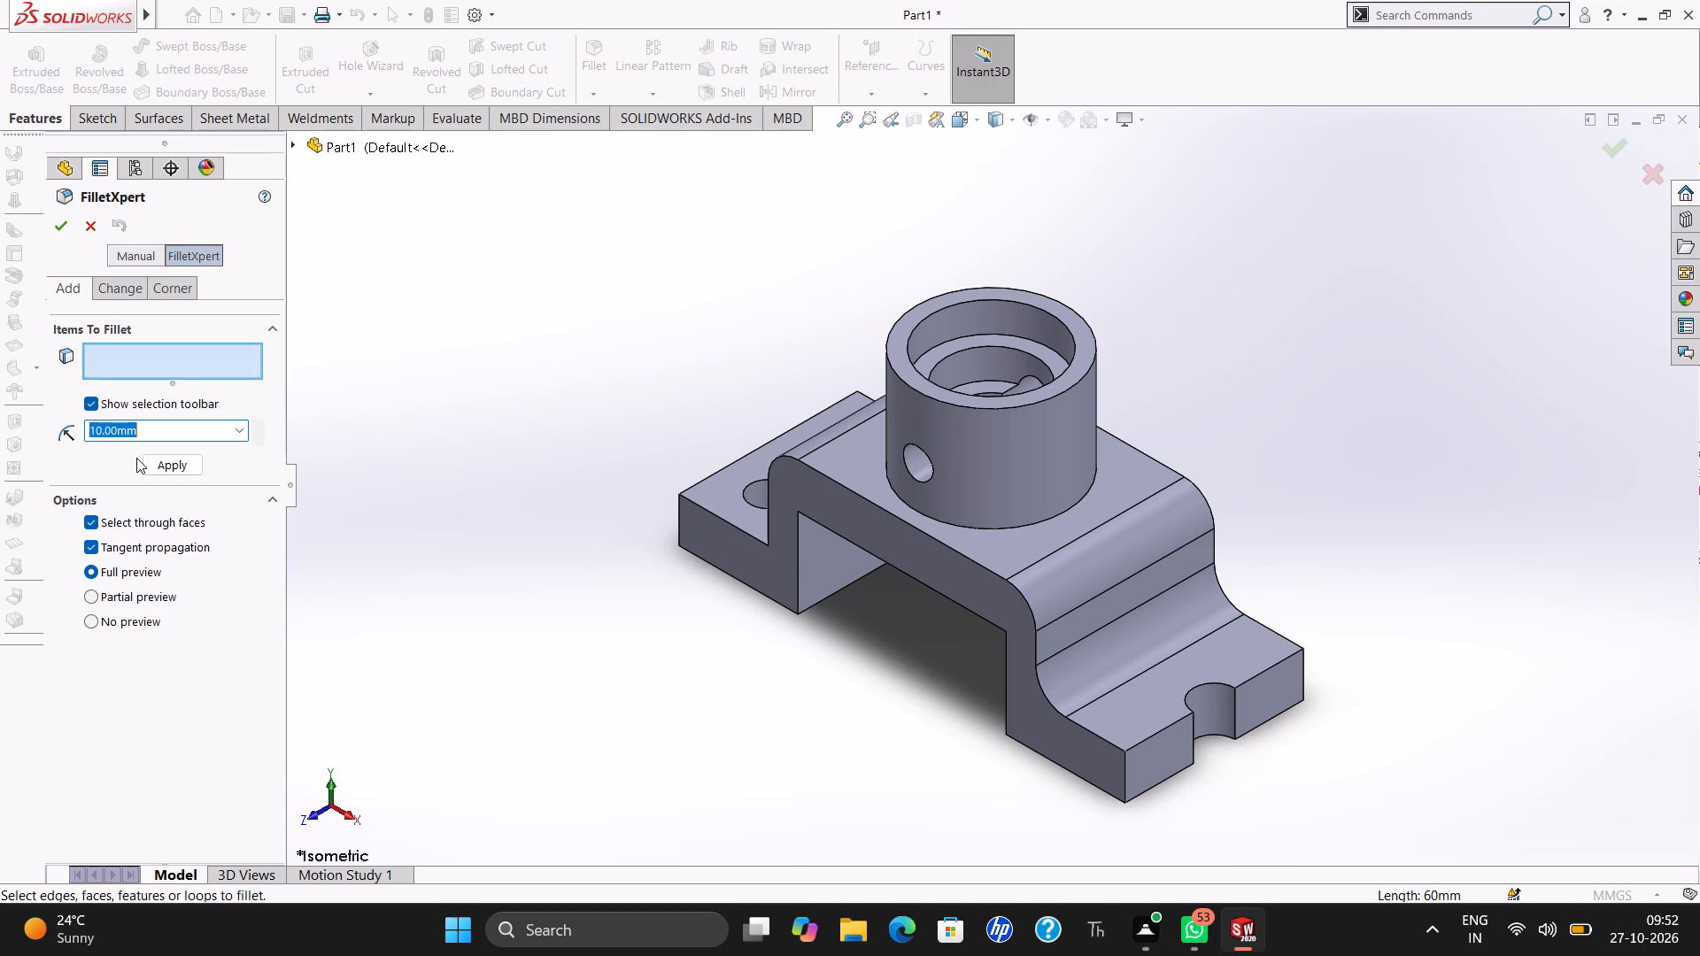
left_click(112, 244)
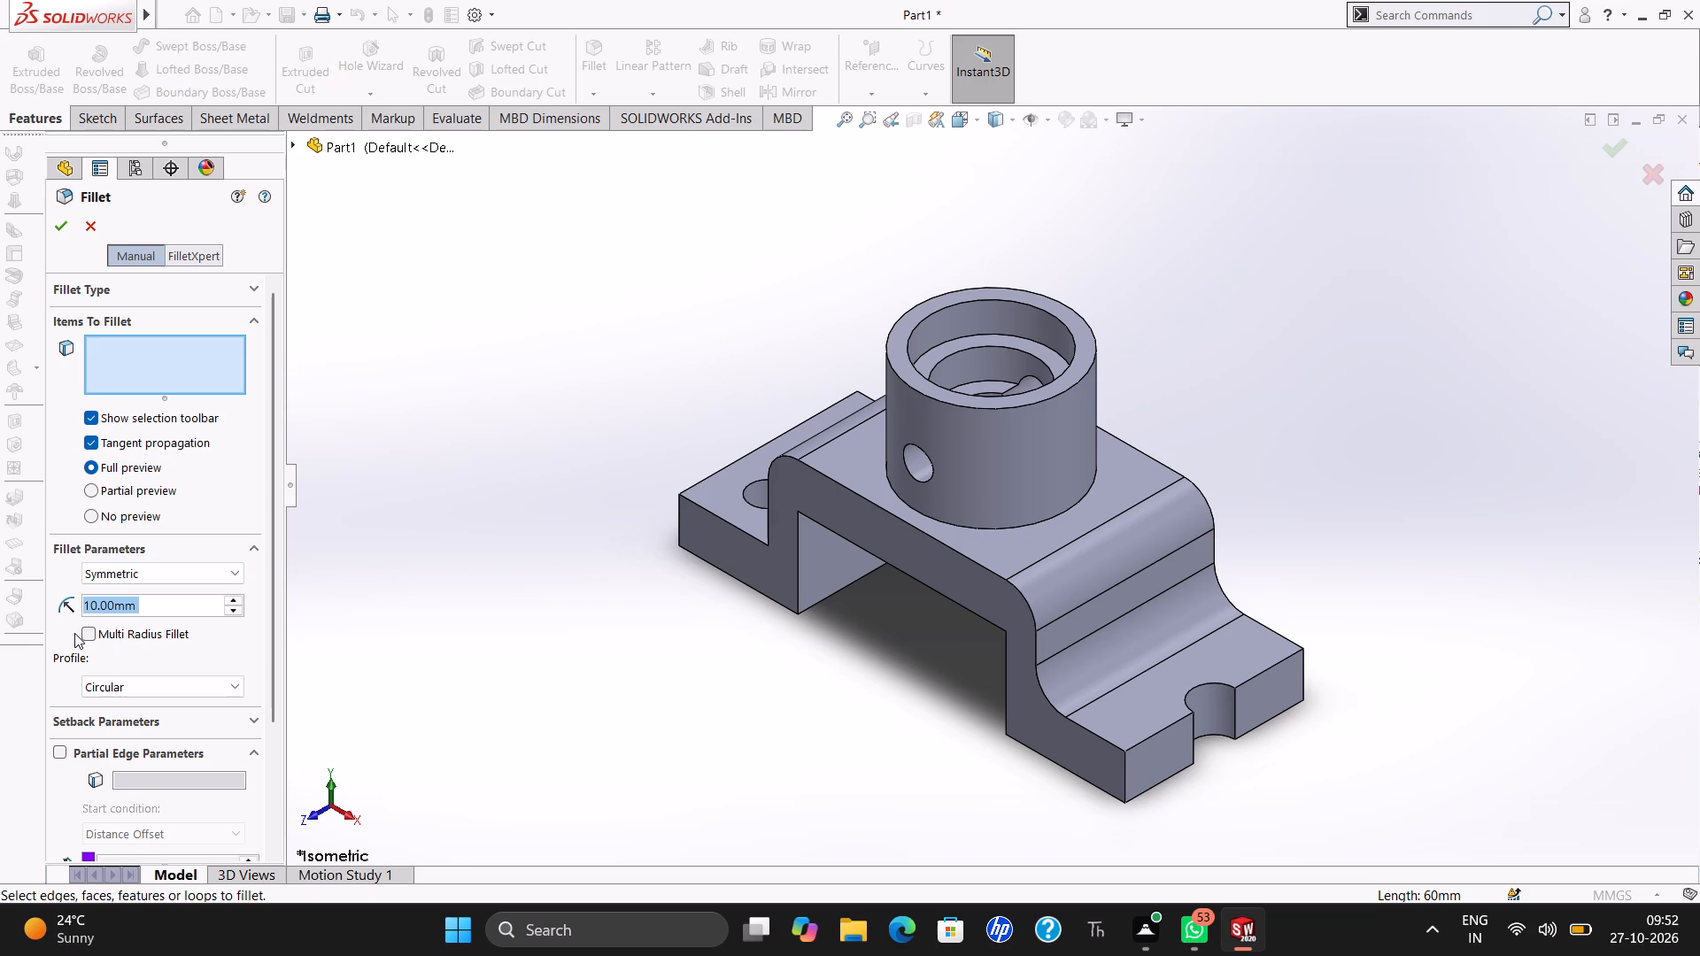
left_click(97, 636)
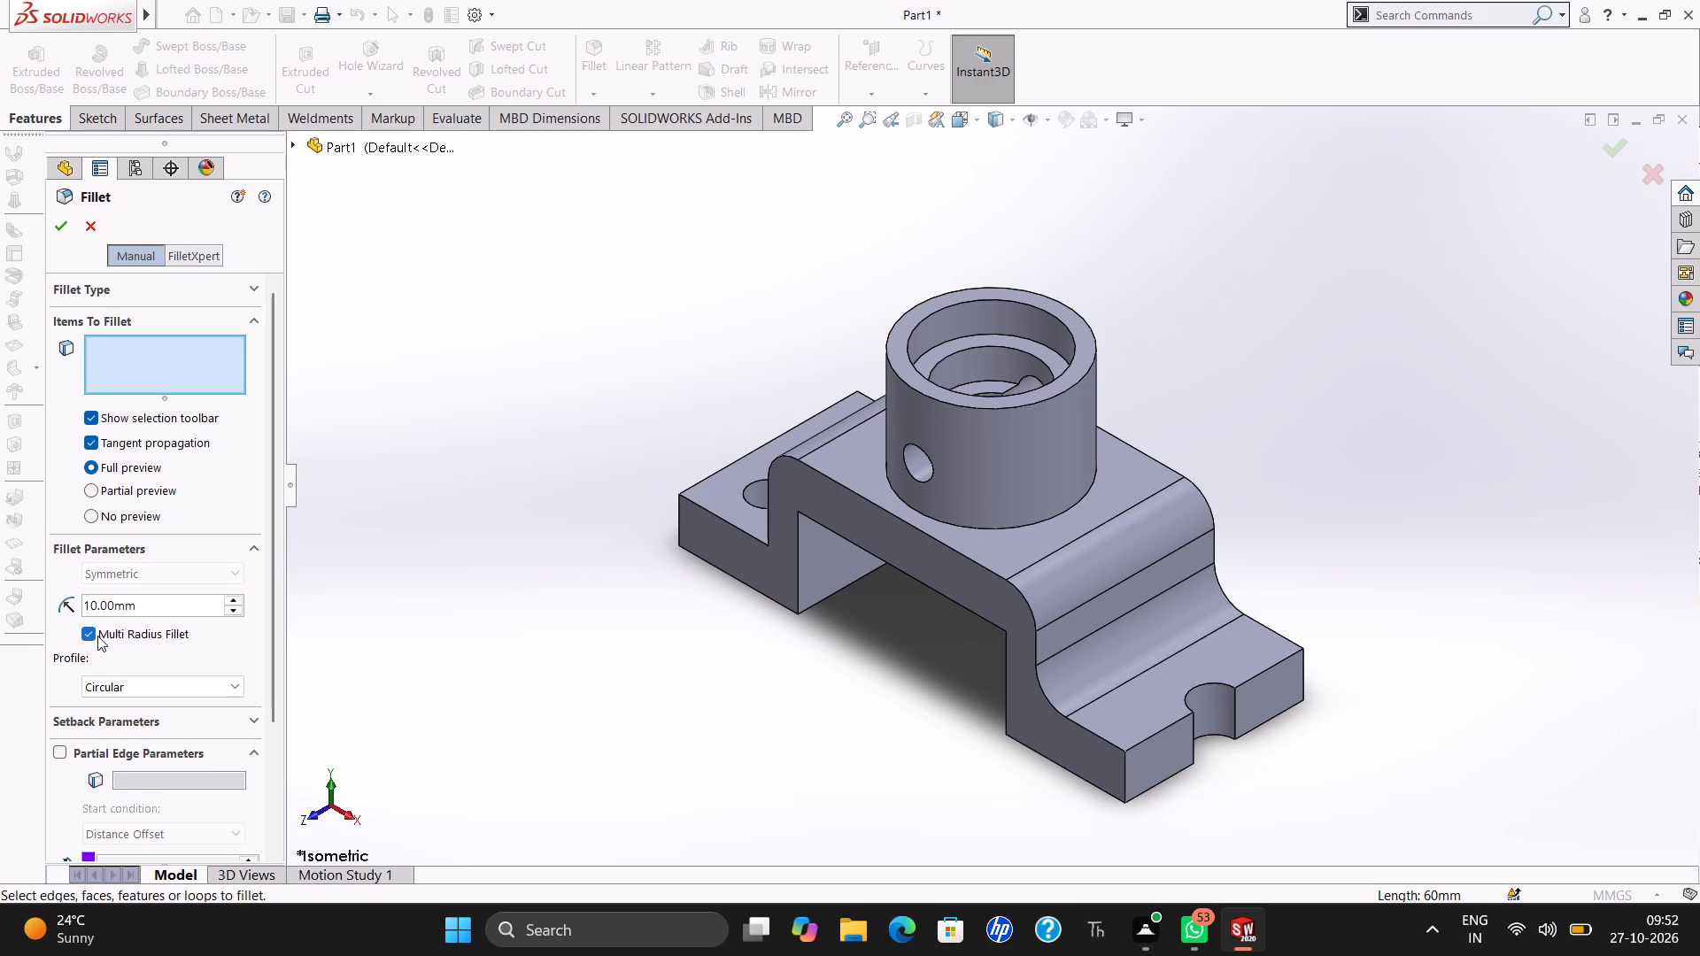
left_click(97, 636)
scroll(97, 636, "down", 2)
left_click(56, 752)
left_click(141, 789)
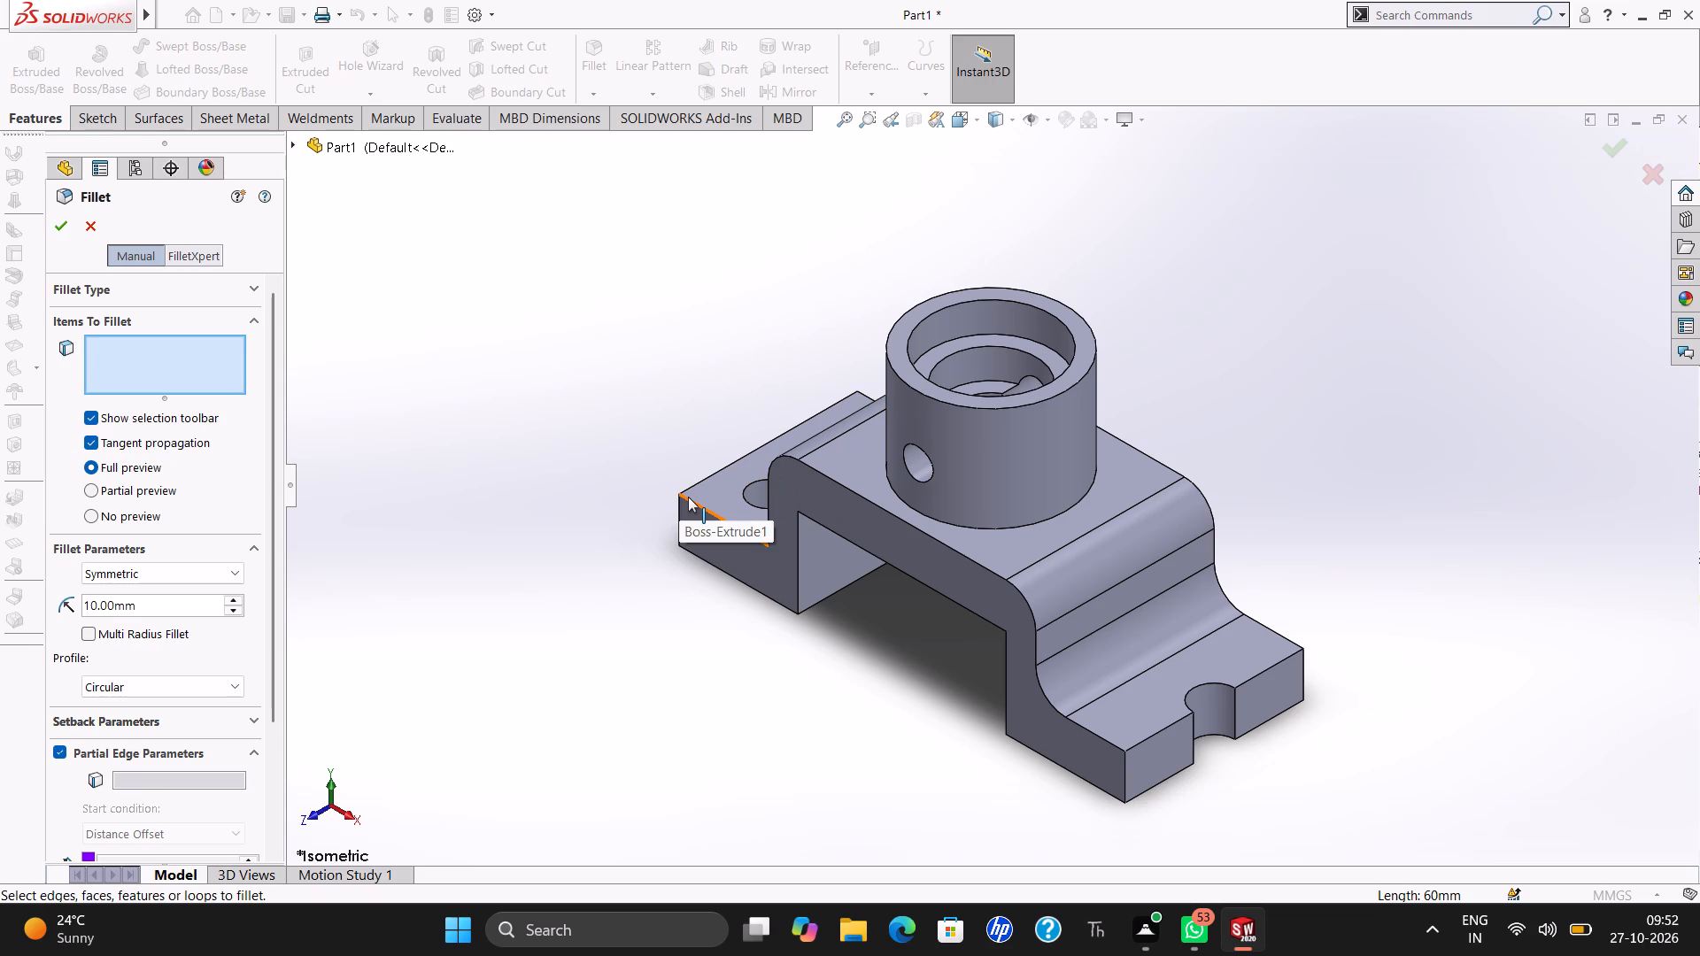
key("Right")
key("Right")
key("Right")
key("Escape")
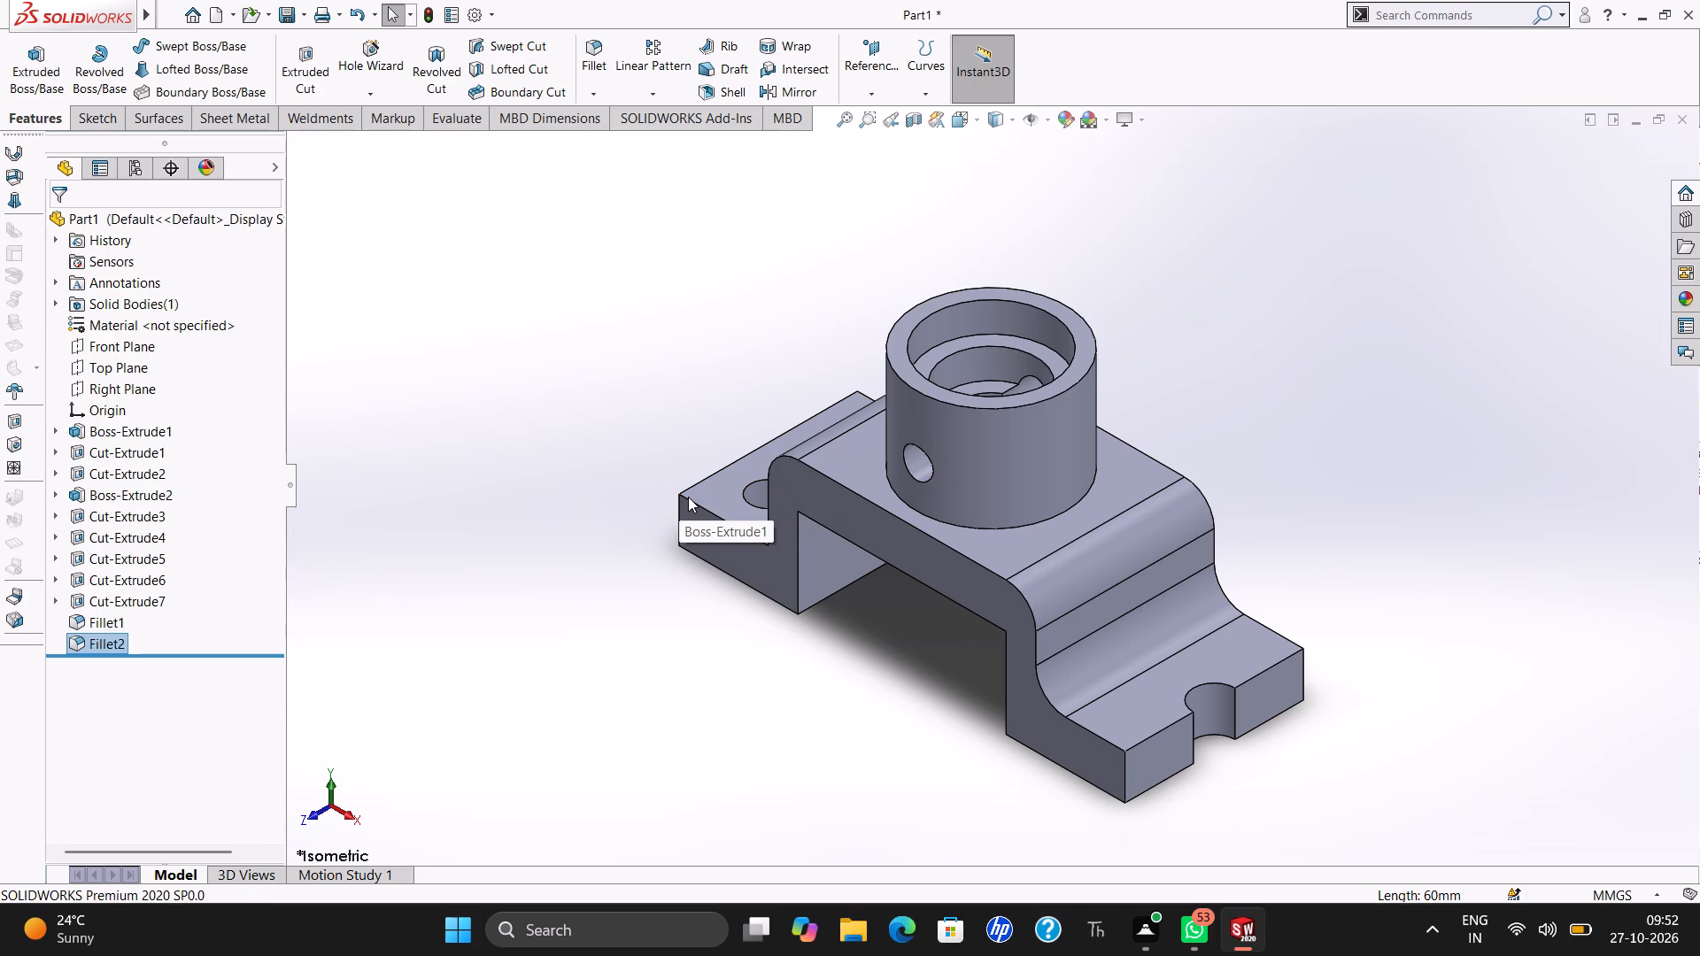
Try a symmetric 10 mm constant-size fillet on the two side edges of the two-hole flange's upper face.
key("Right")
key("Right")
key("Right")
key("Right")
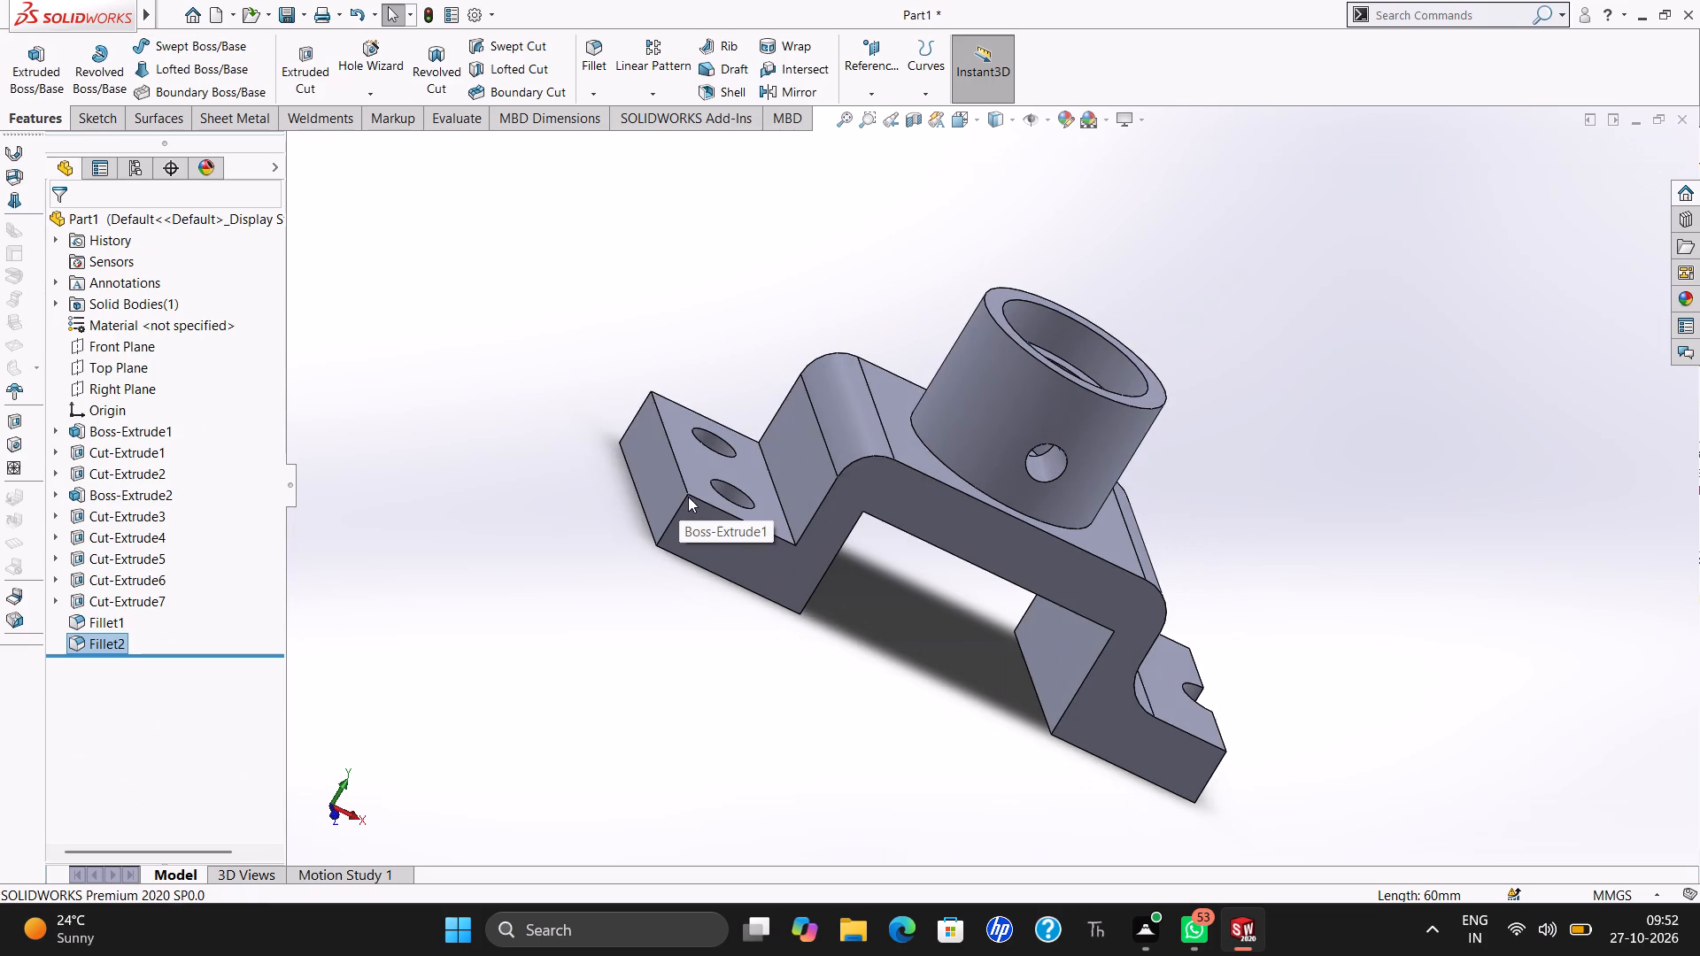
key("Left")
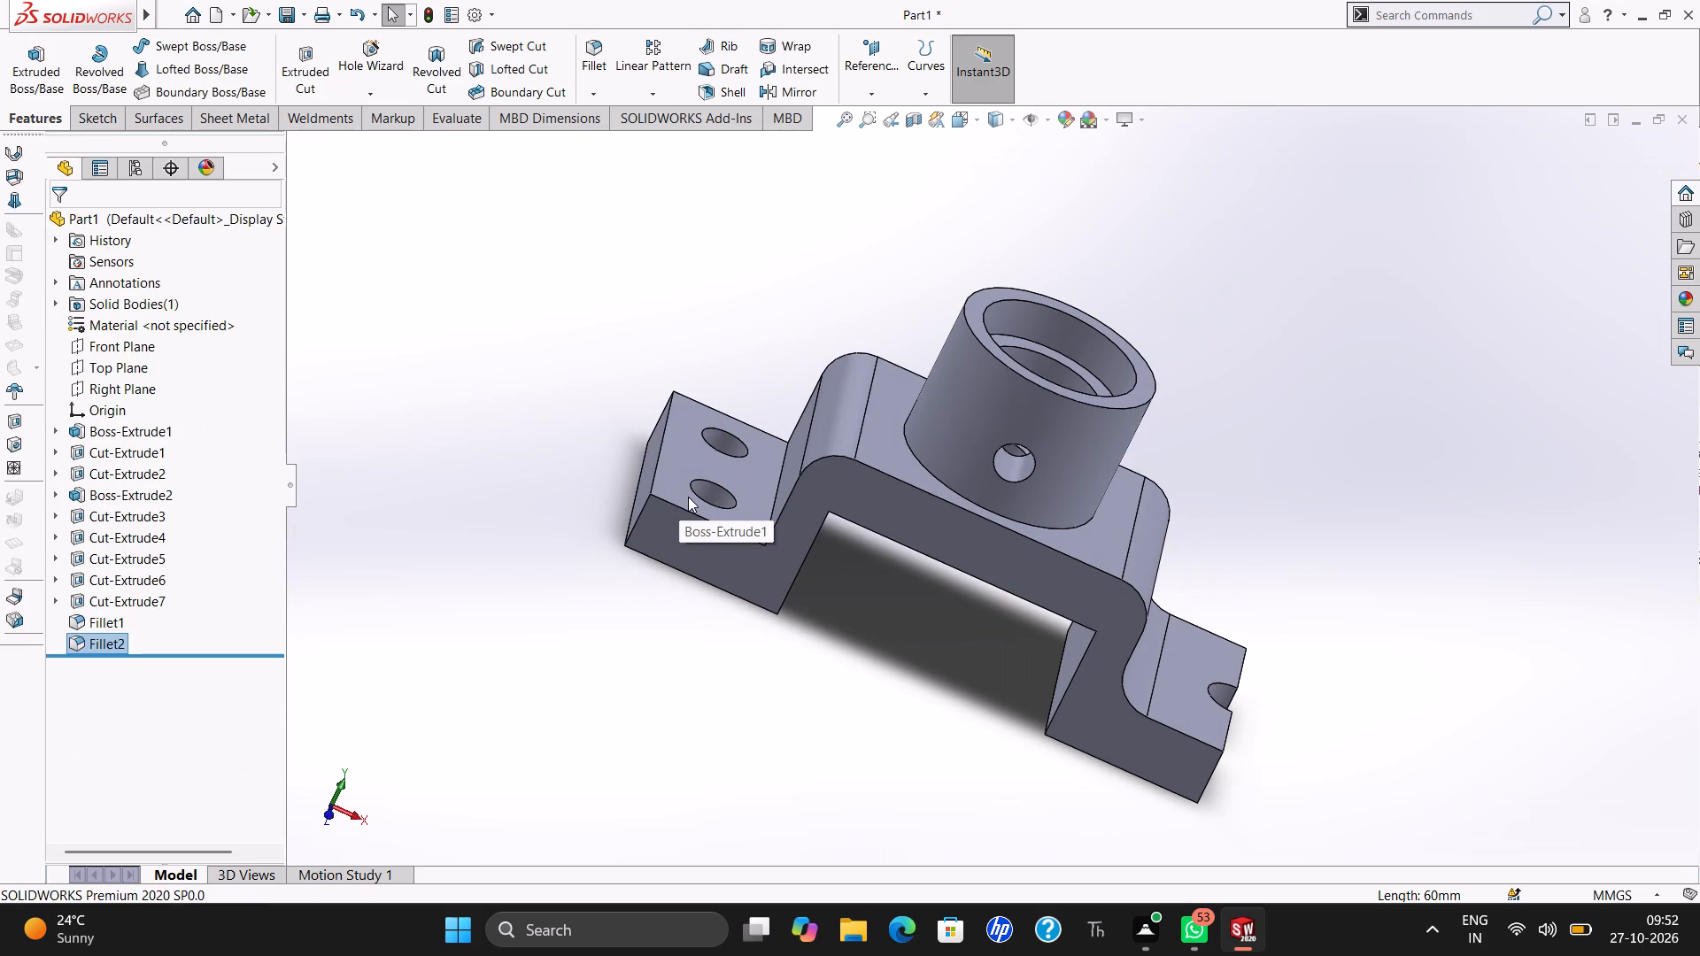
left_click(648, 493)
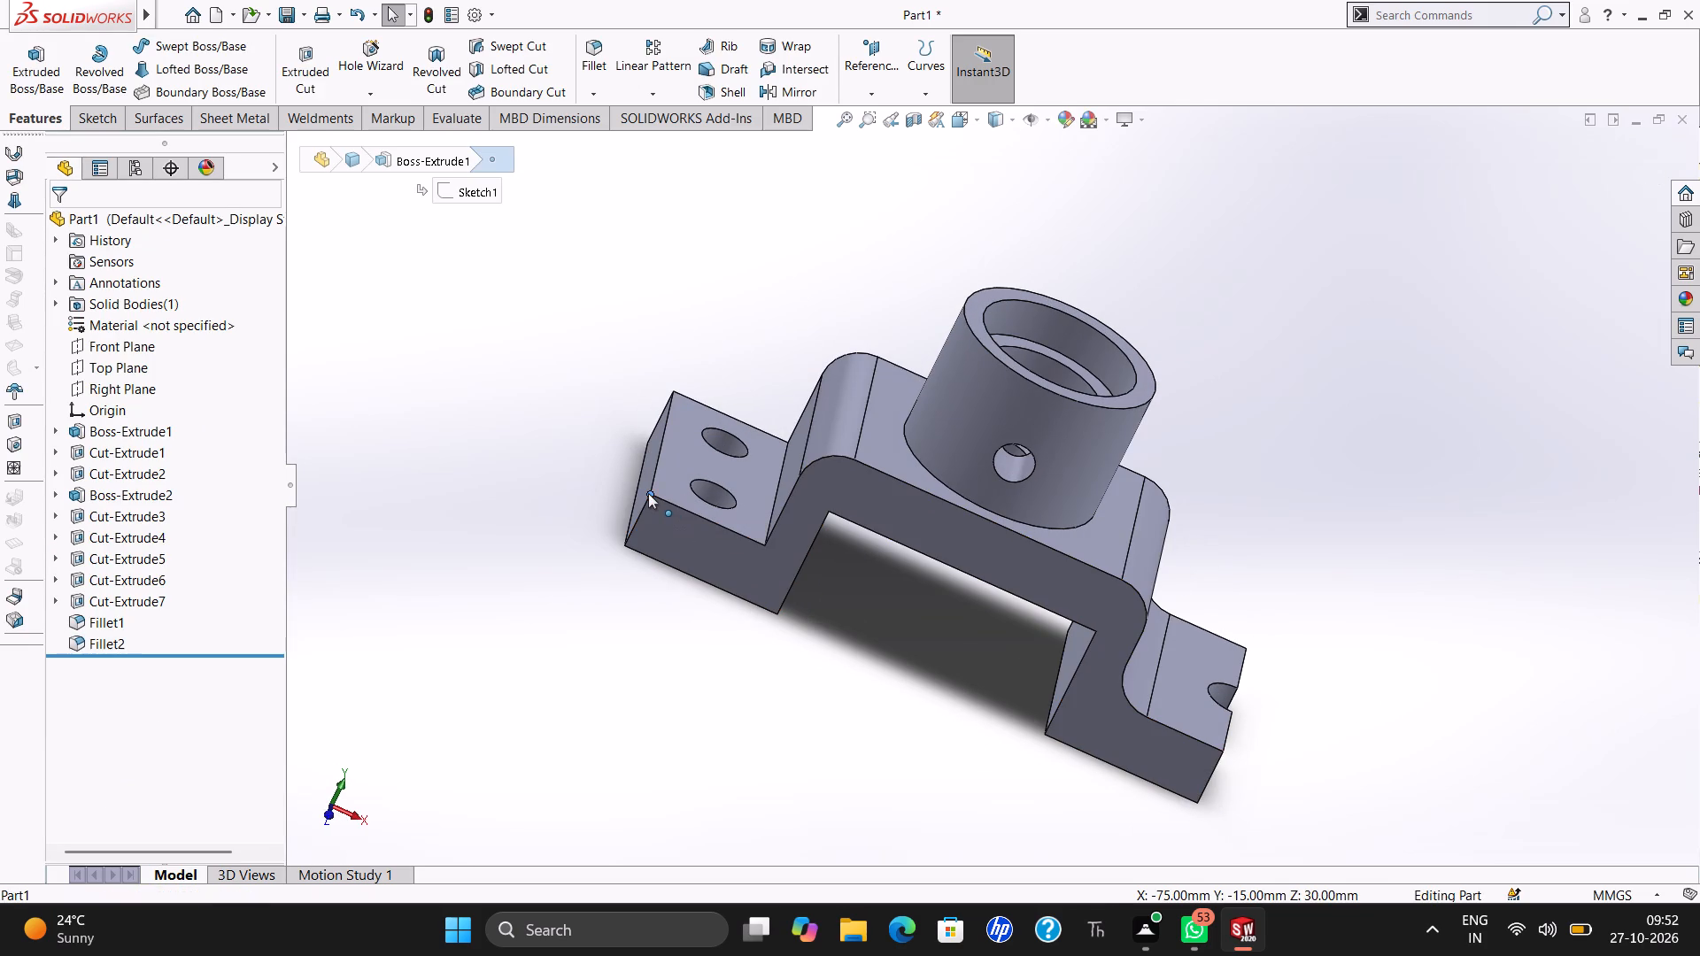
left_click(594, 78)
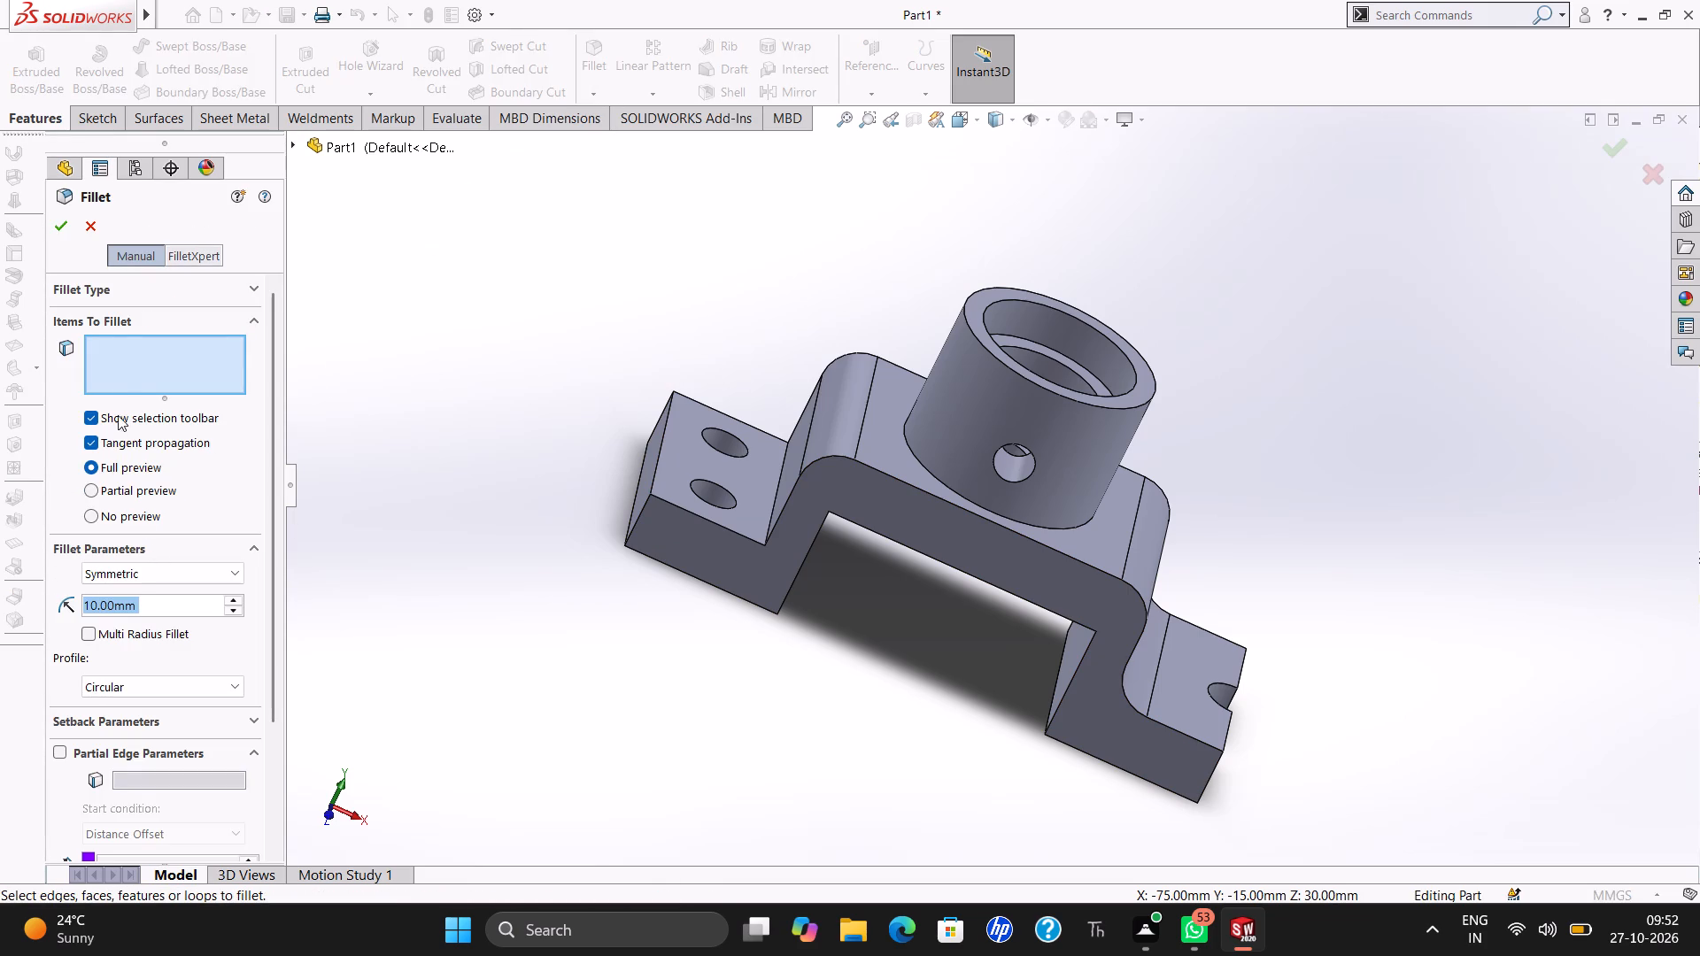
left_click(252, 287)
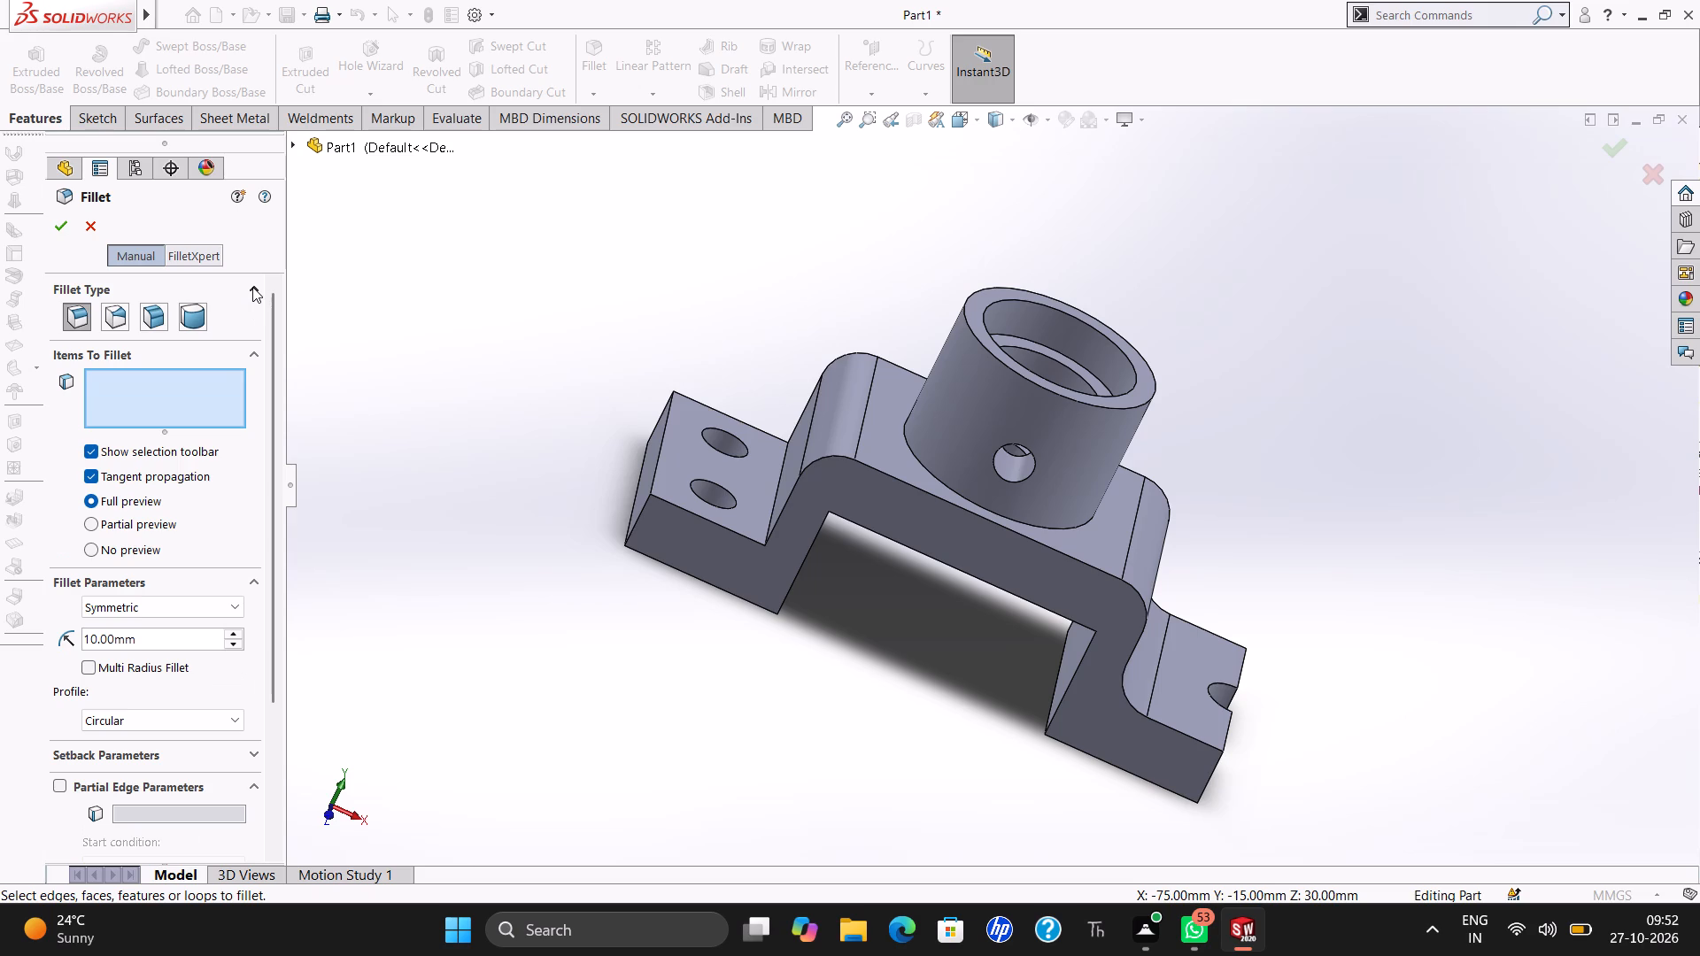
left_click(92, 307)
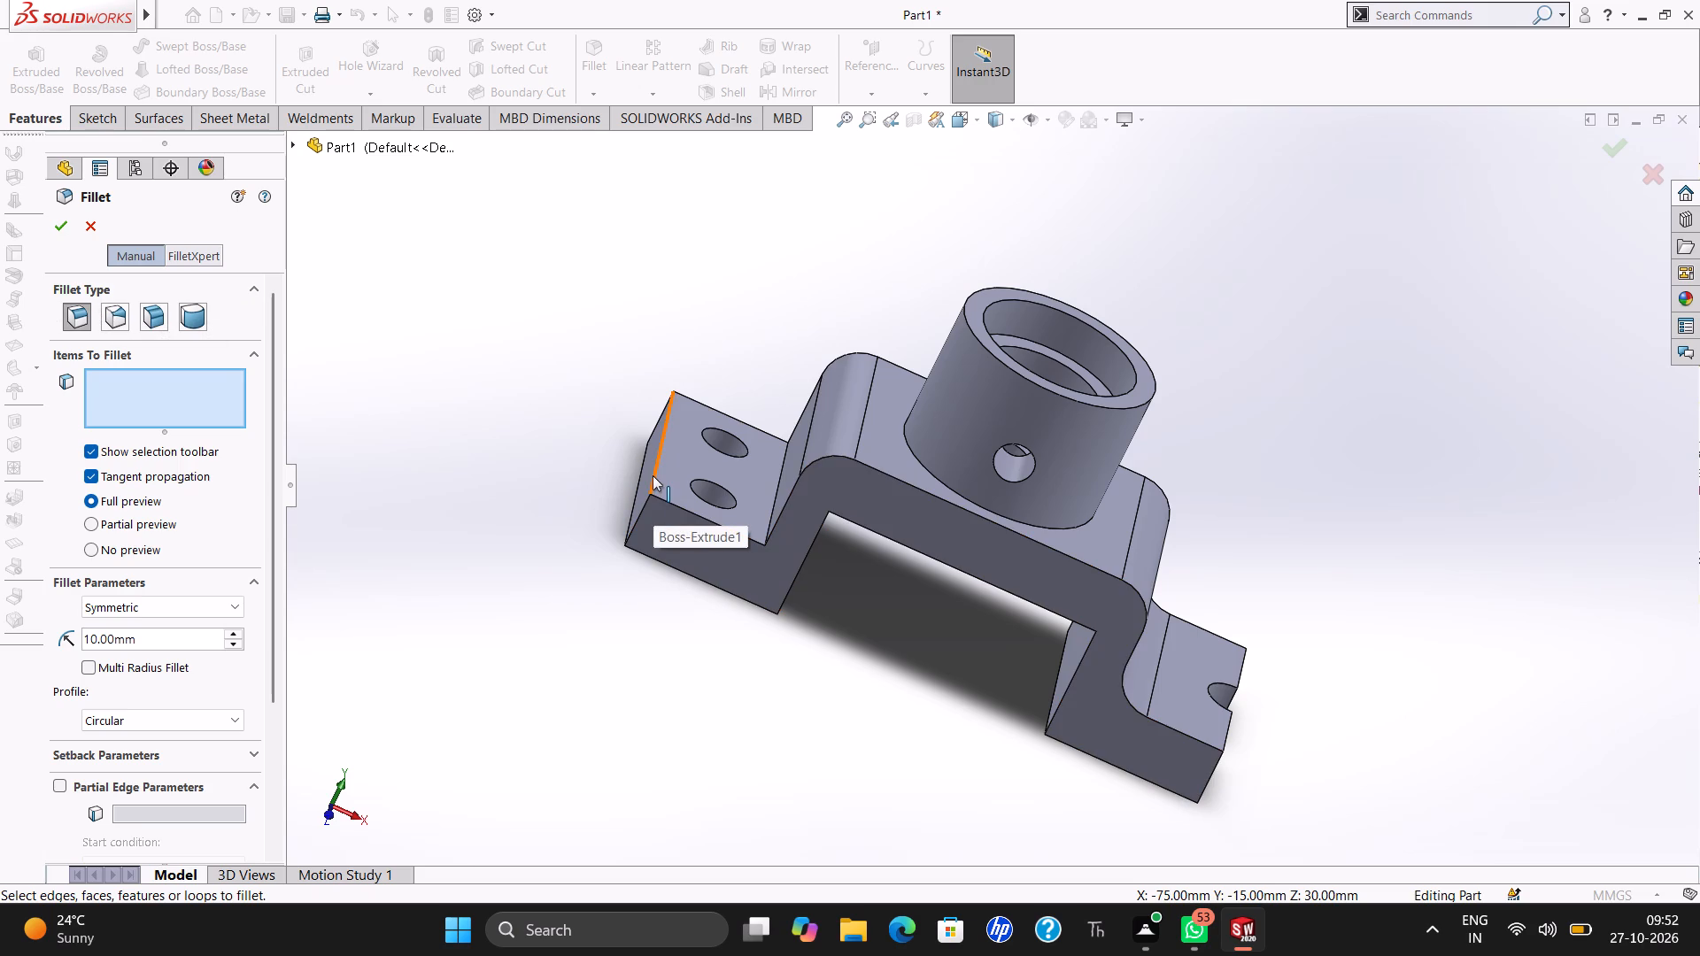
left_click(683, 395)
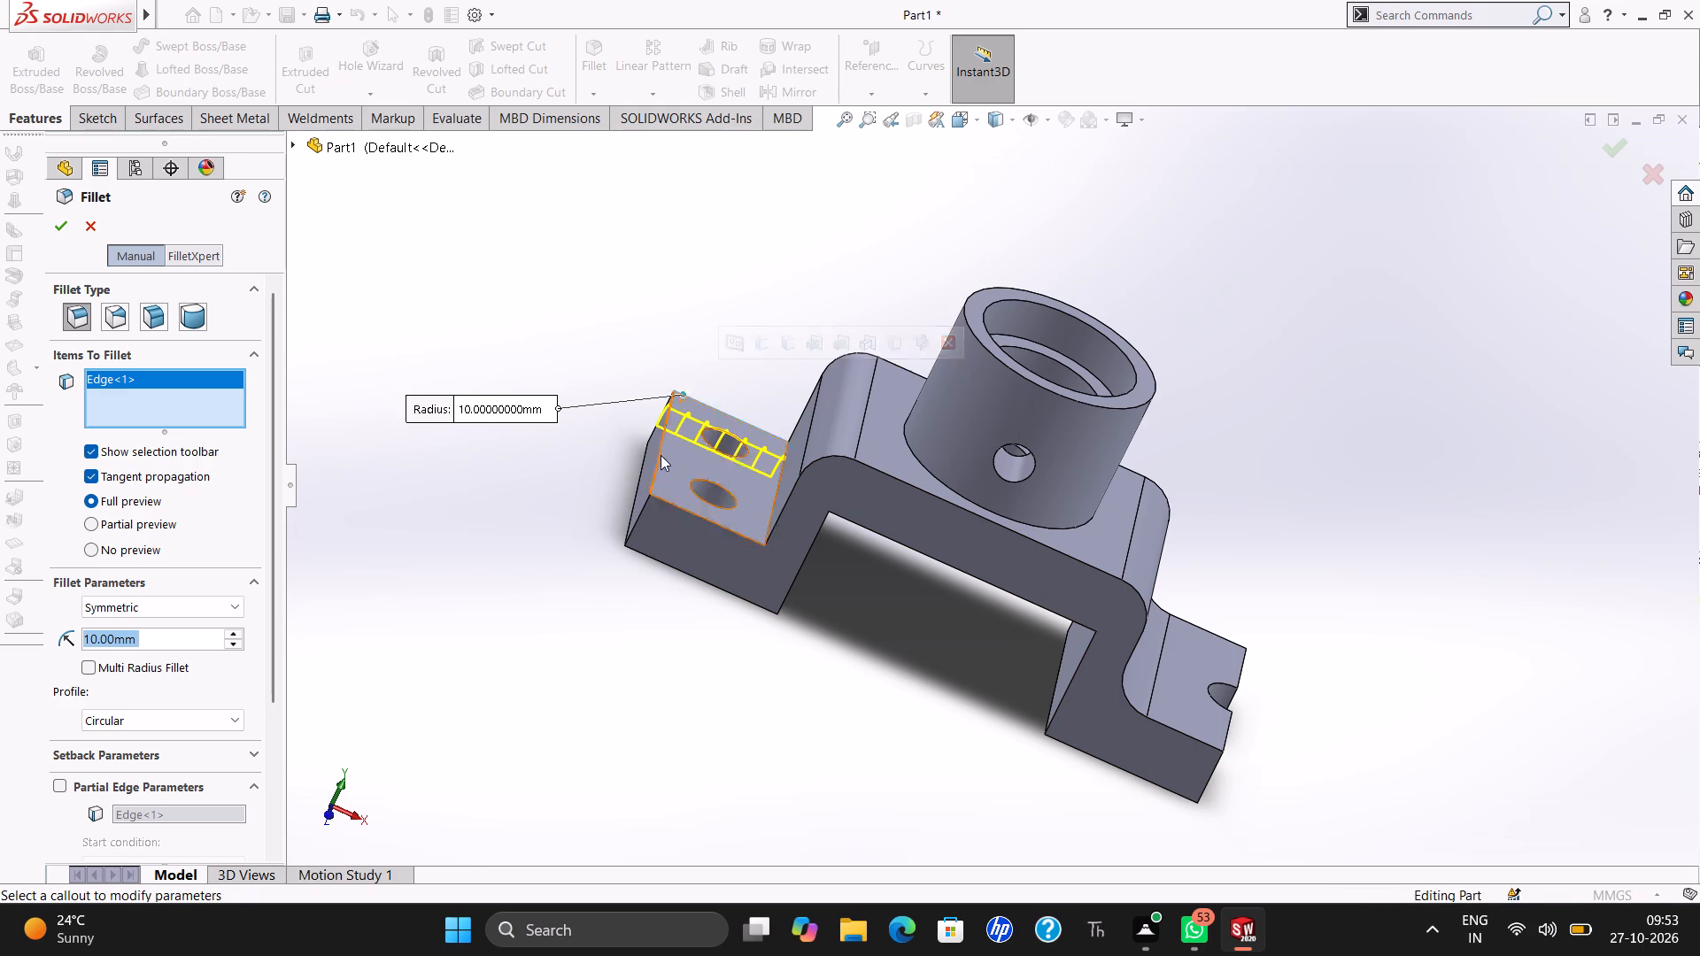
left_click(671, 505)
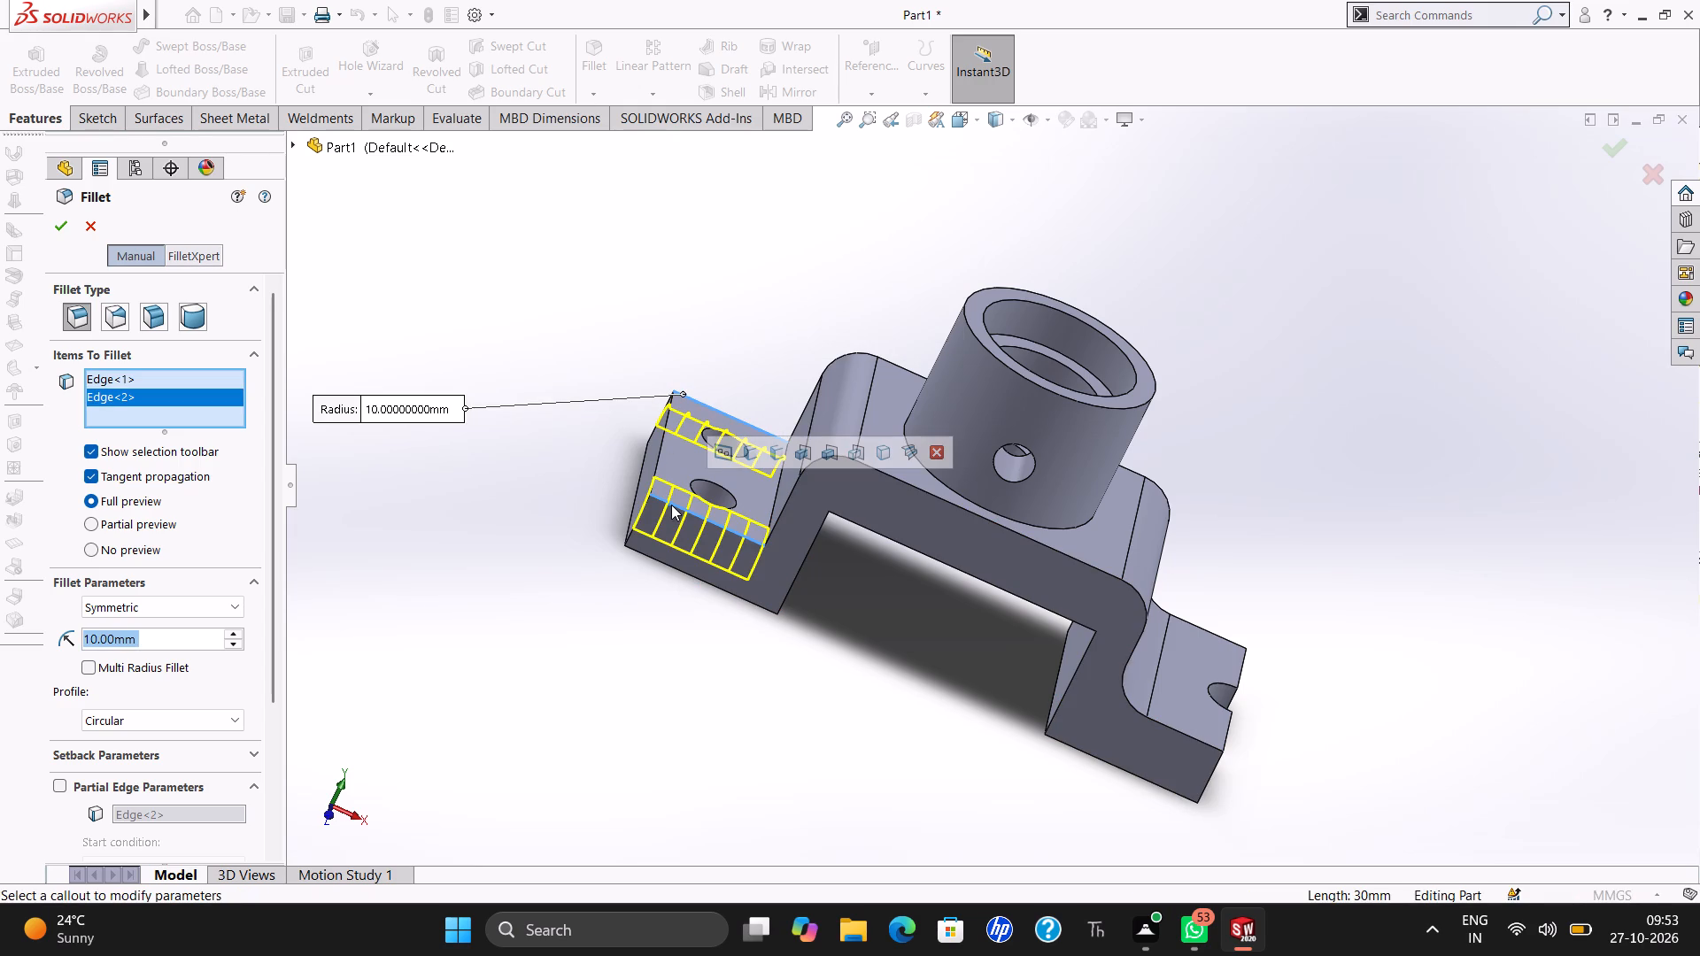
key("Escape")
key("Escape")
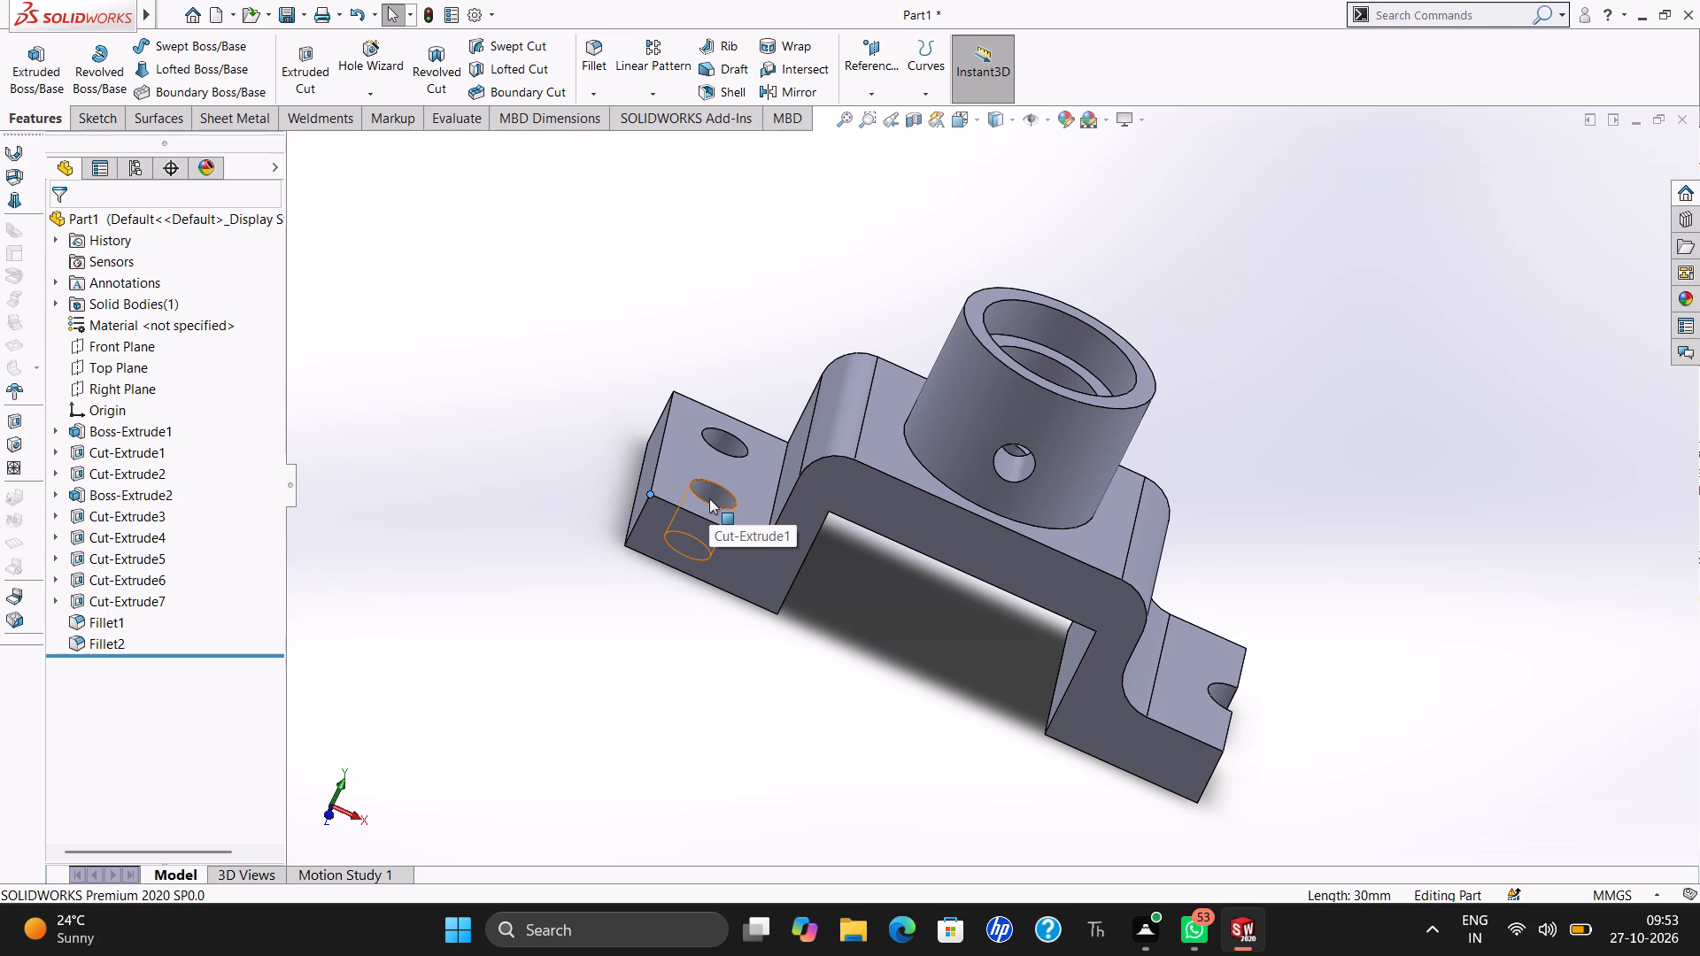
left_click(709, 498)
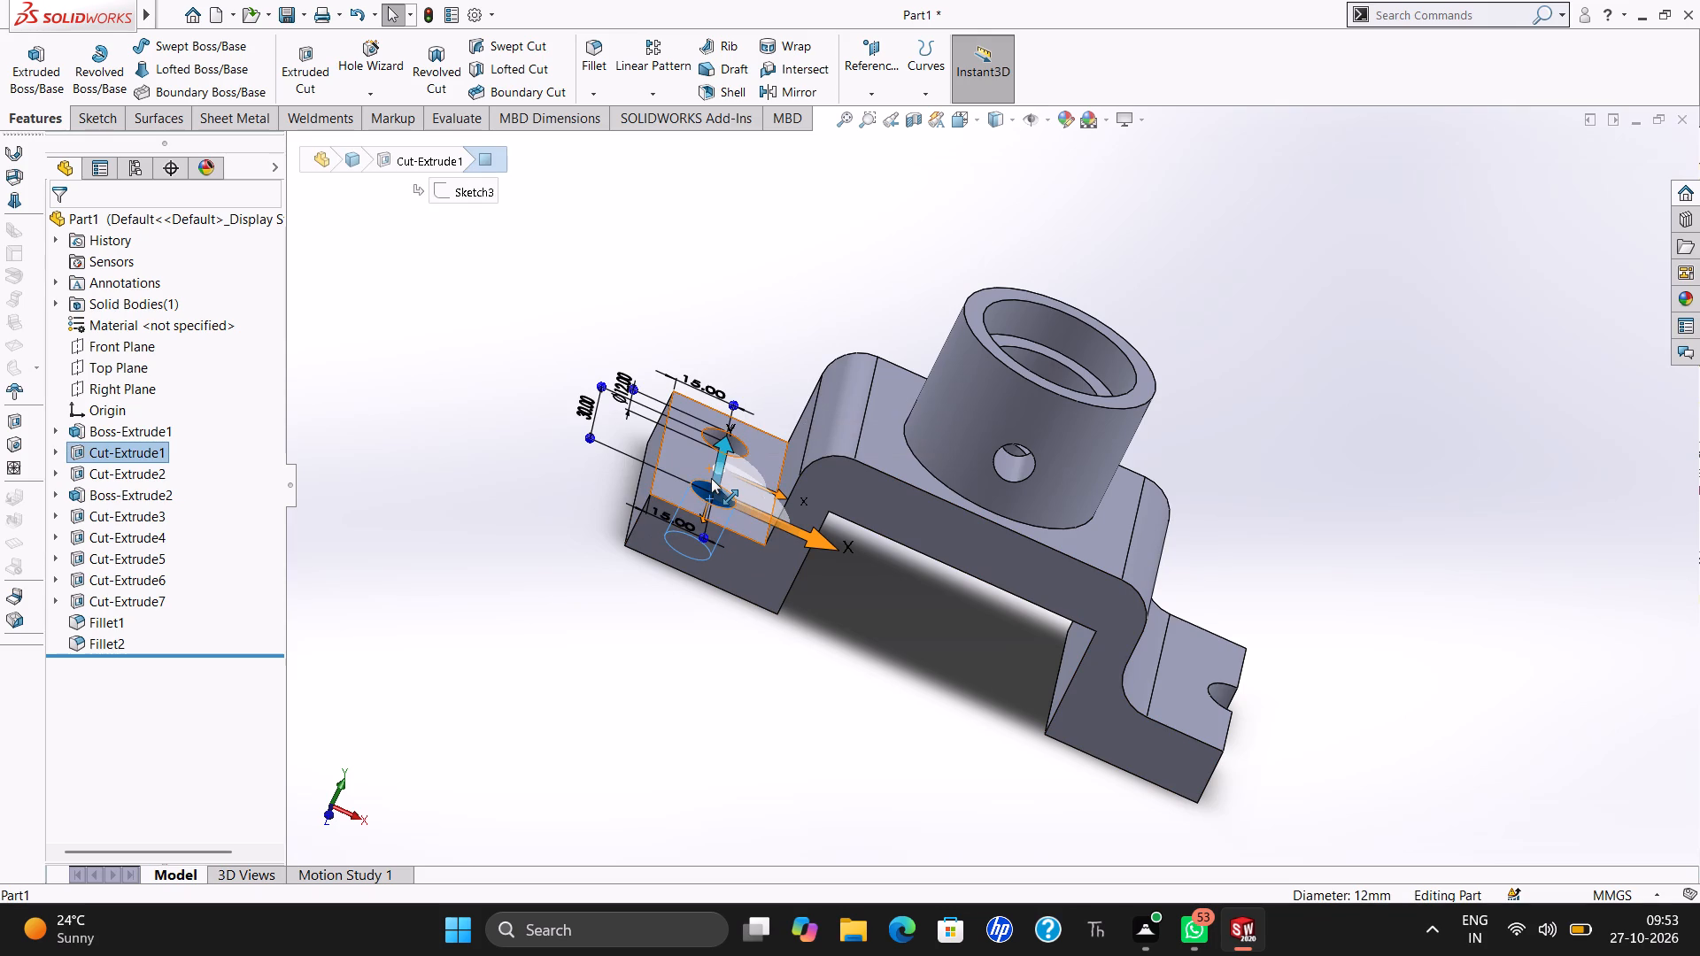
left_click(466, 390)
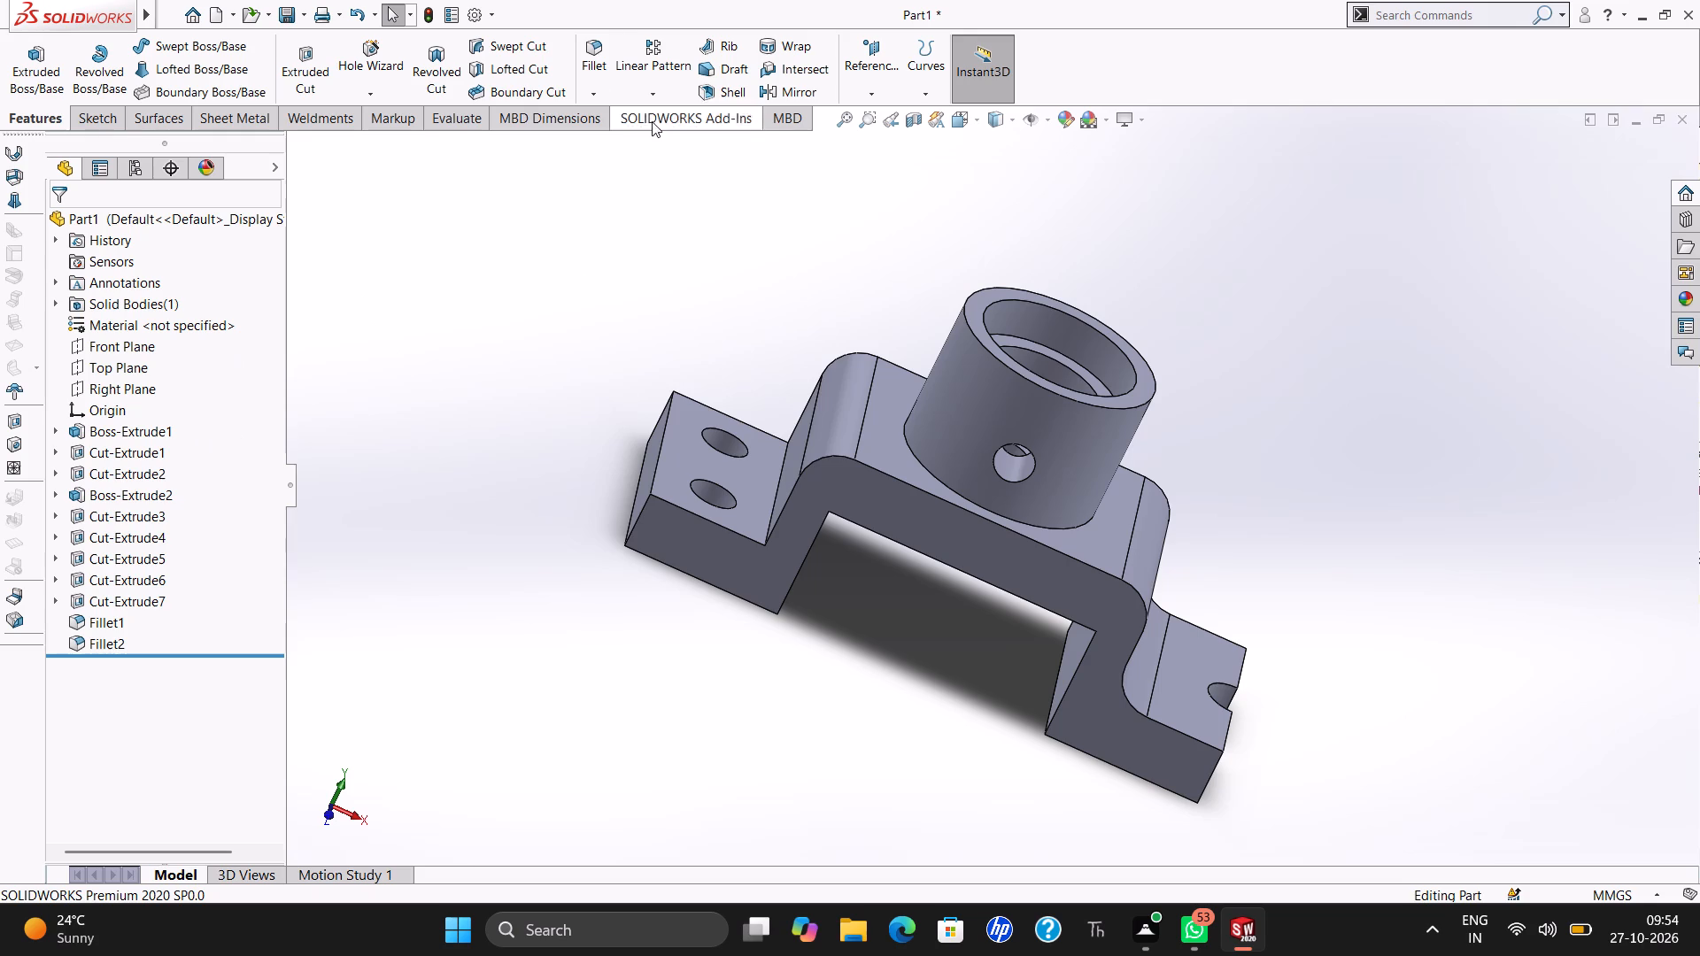
Save the part in the Documents folder as BEARING HOUSE.
key("ctrl+s")
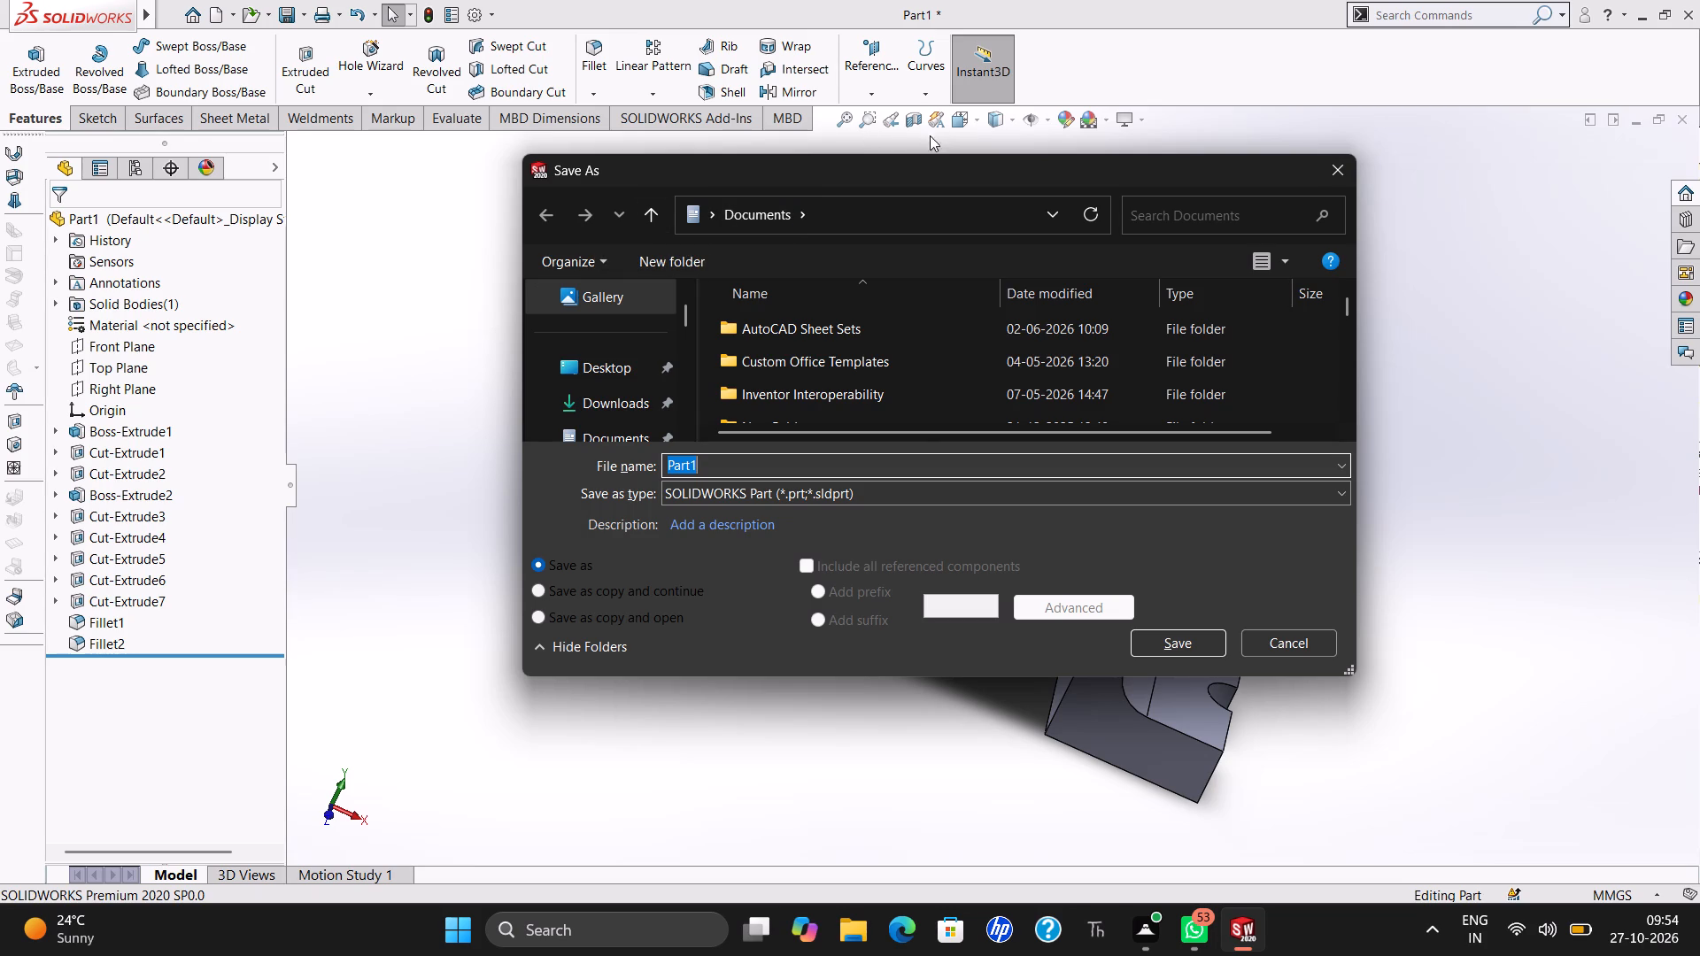
type("BEARING HOUSE")
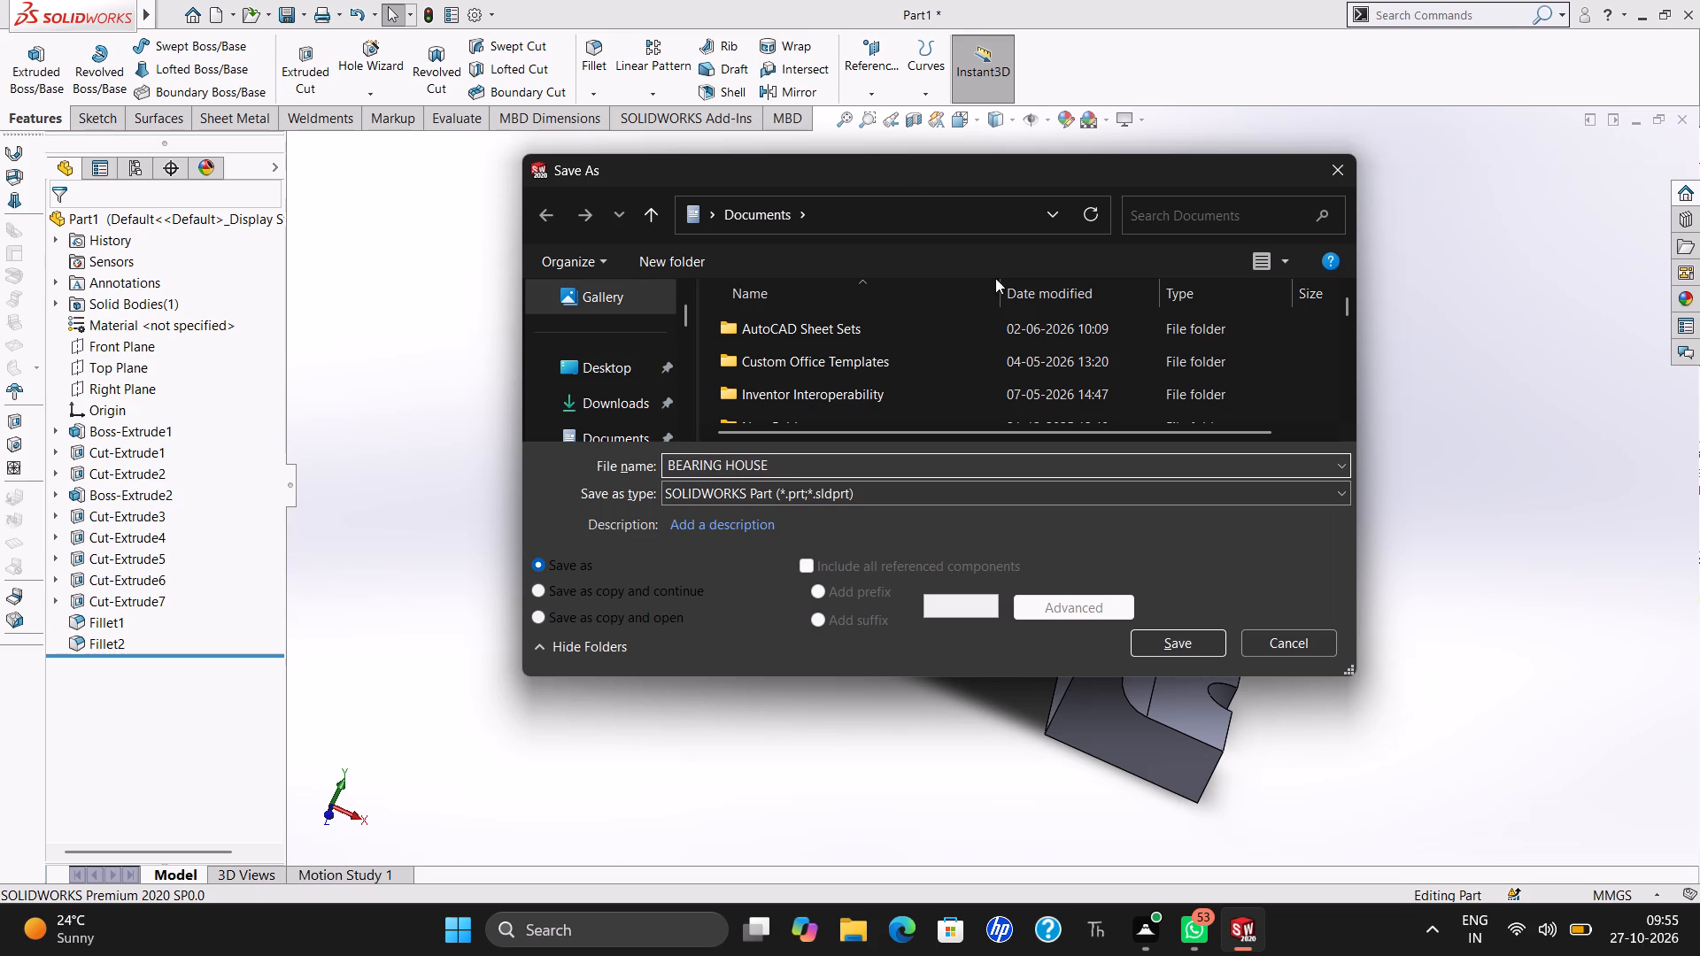
left_click(1154, 653)
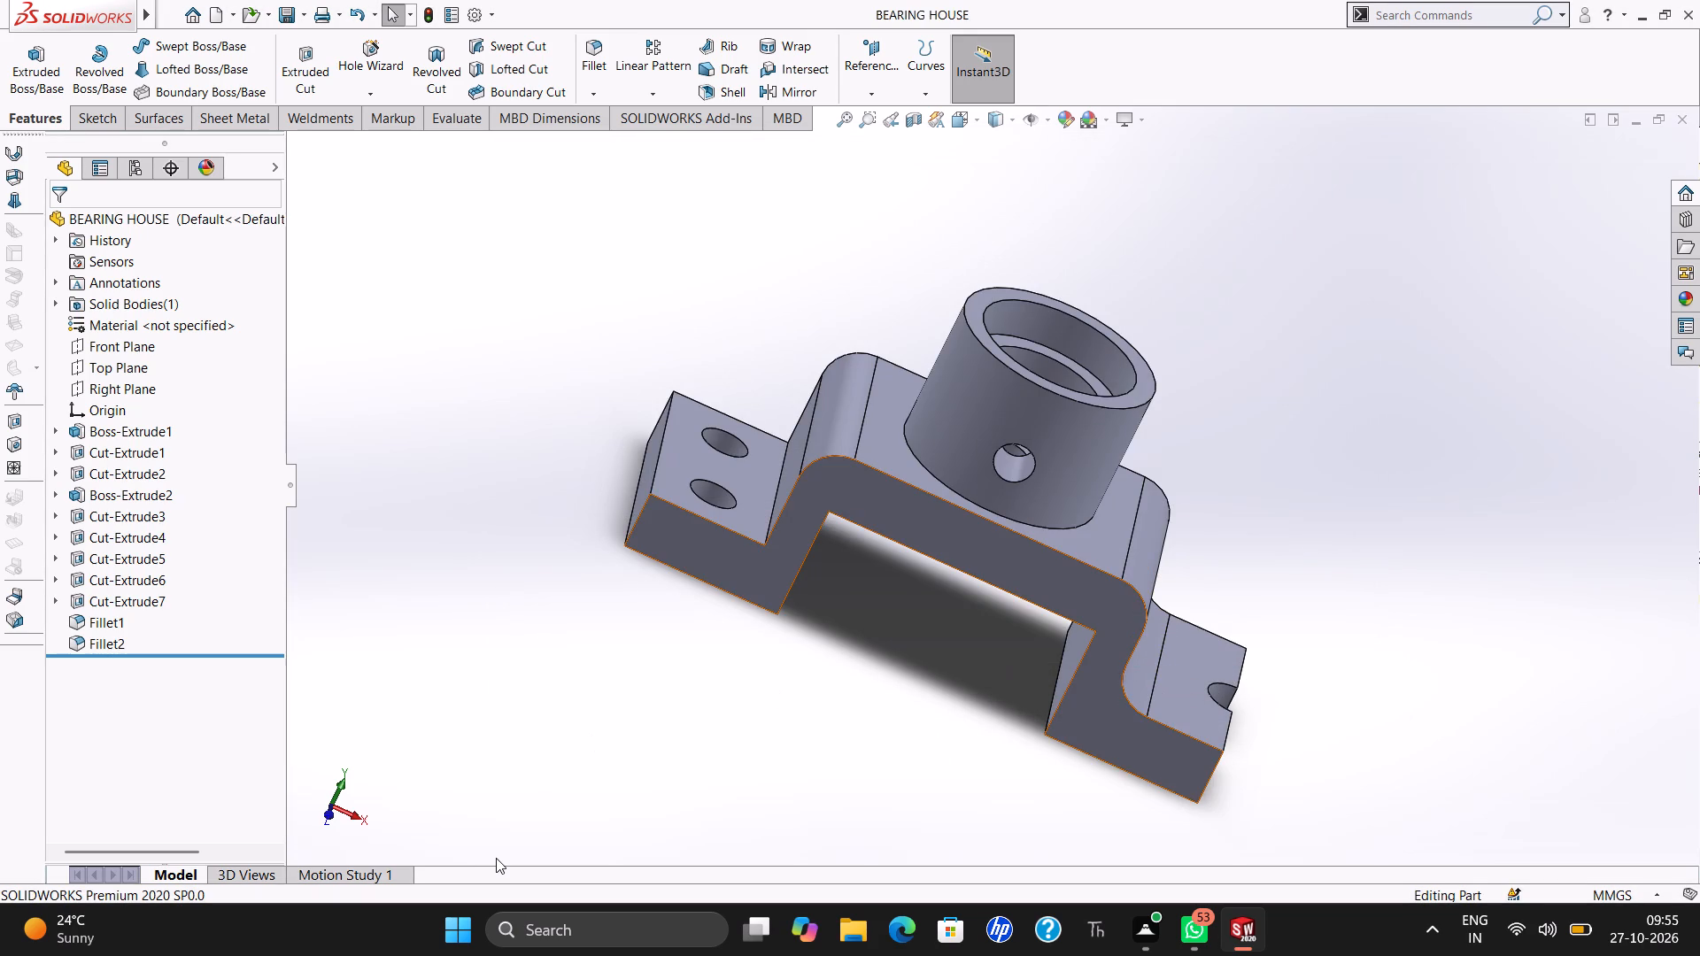
Create a new drawing document with the standard A2 (ISO) sheet format.
key("ctrl+n")
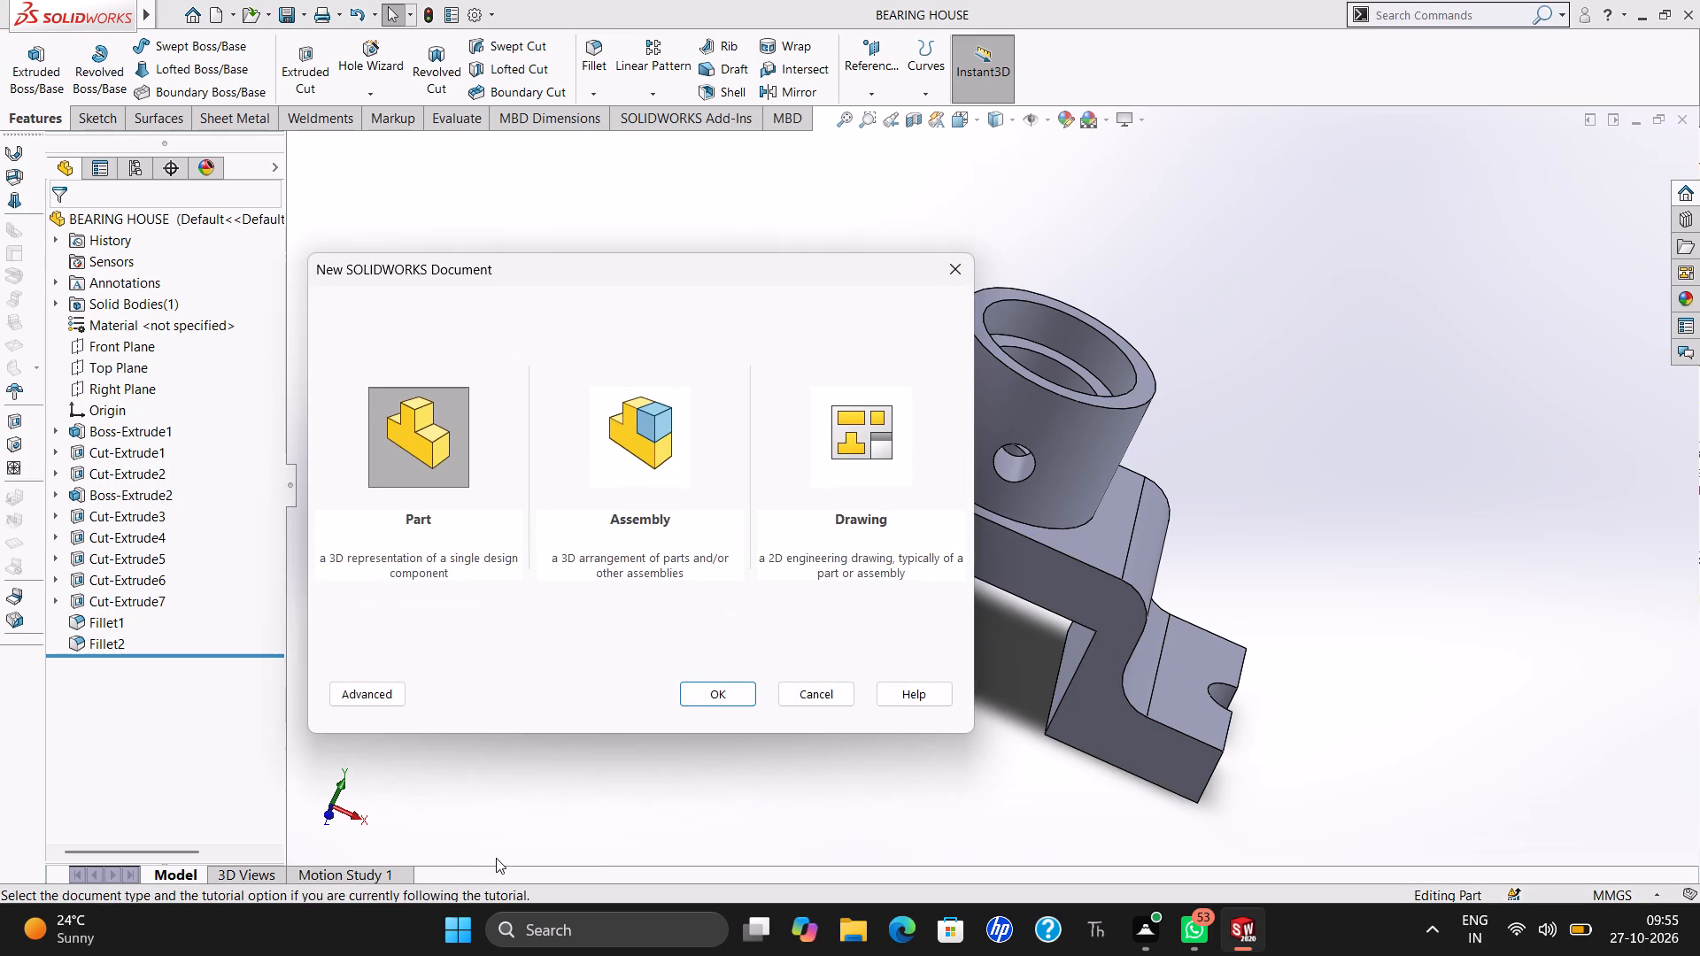
left_click(821, 497)
left_click(876, 448)
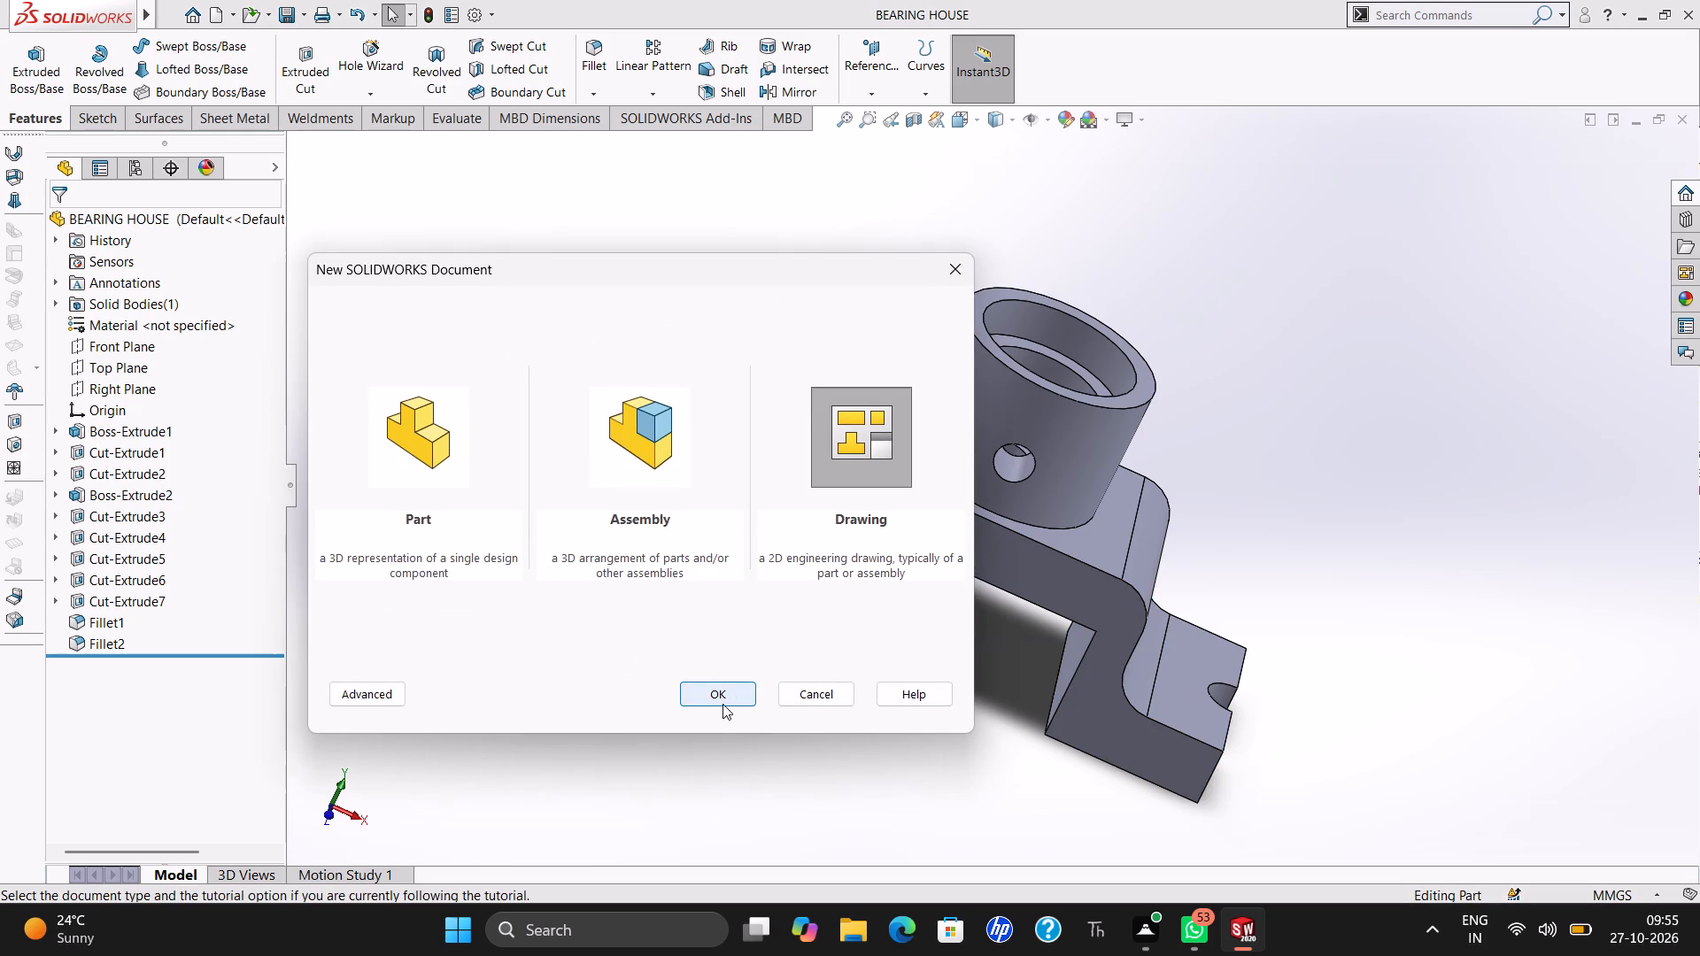
left_click(722, 699)
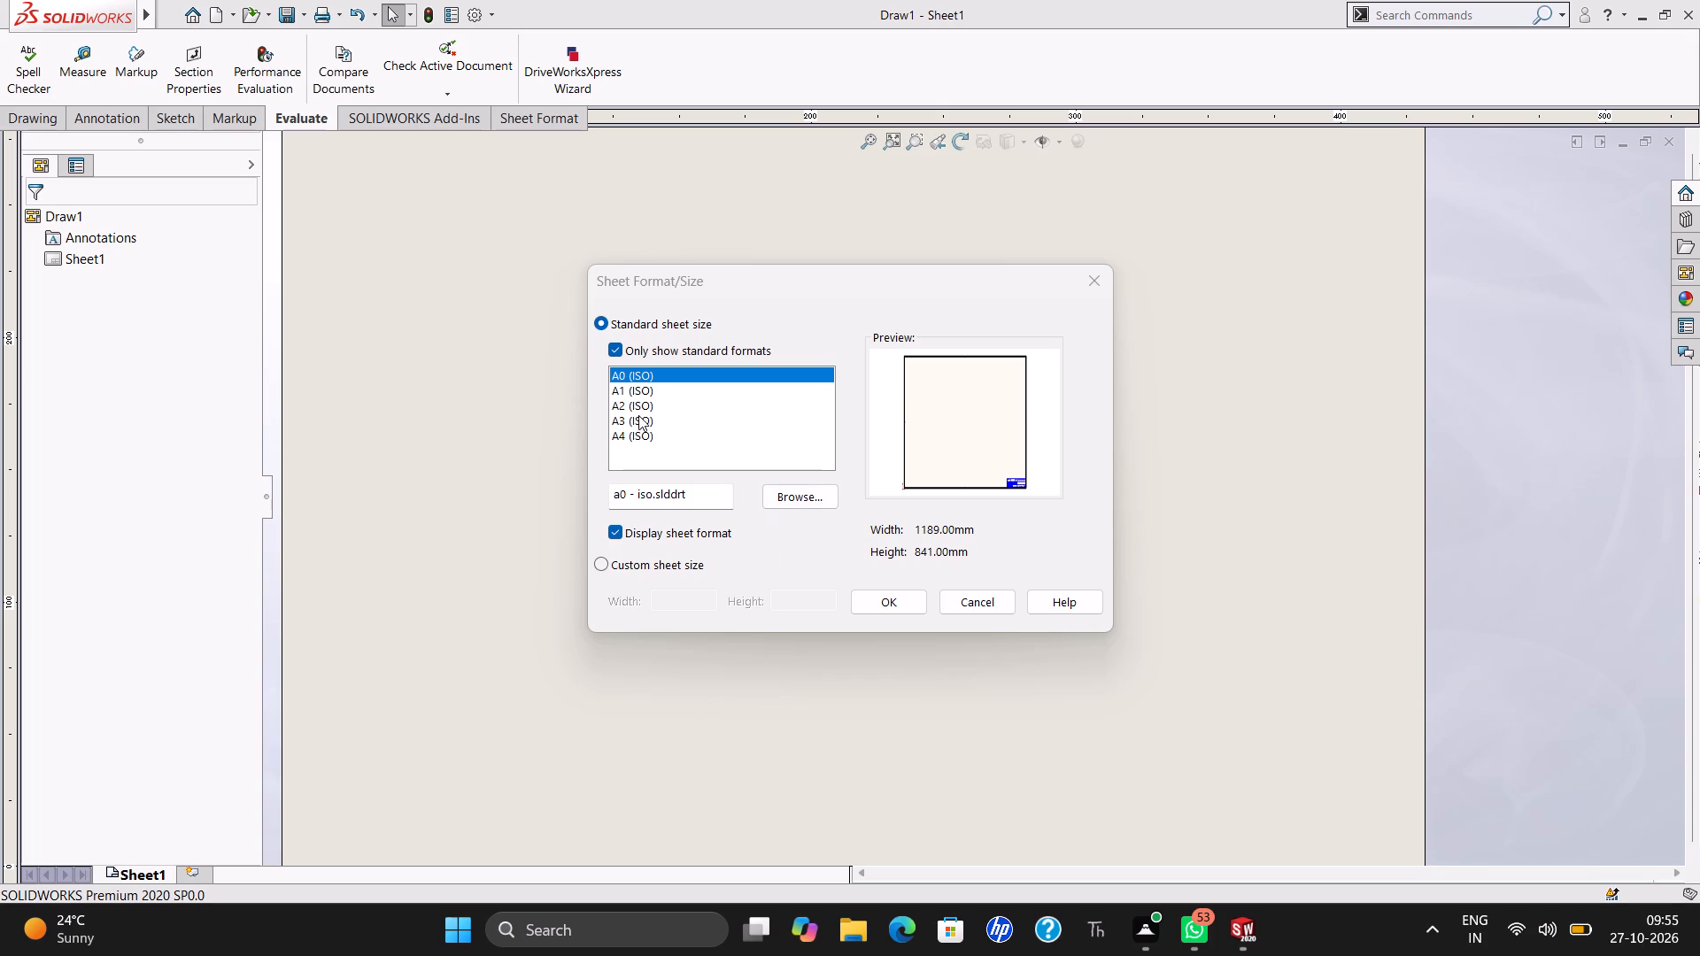
left_click(631, 408)
left_click(892, 602)
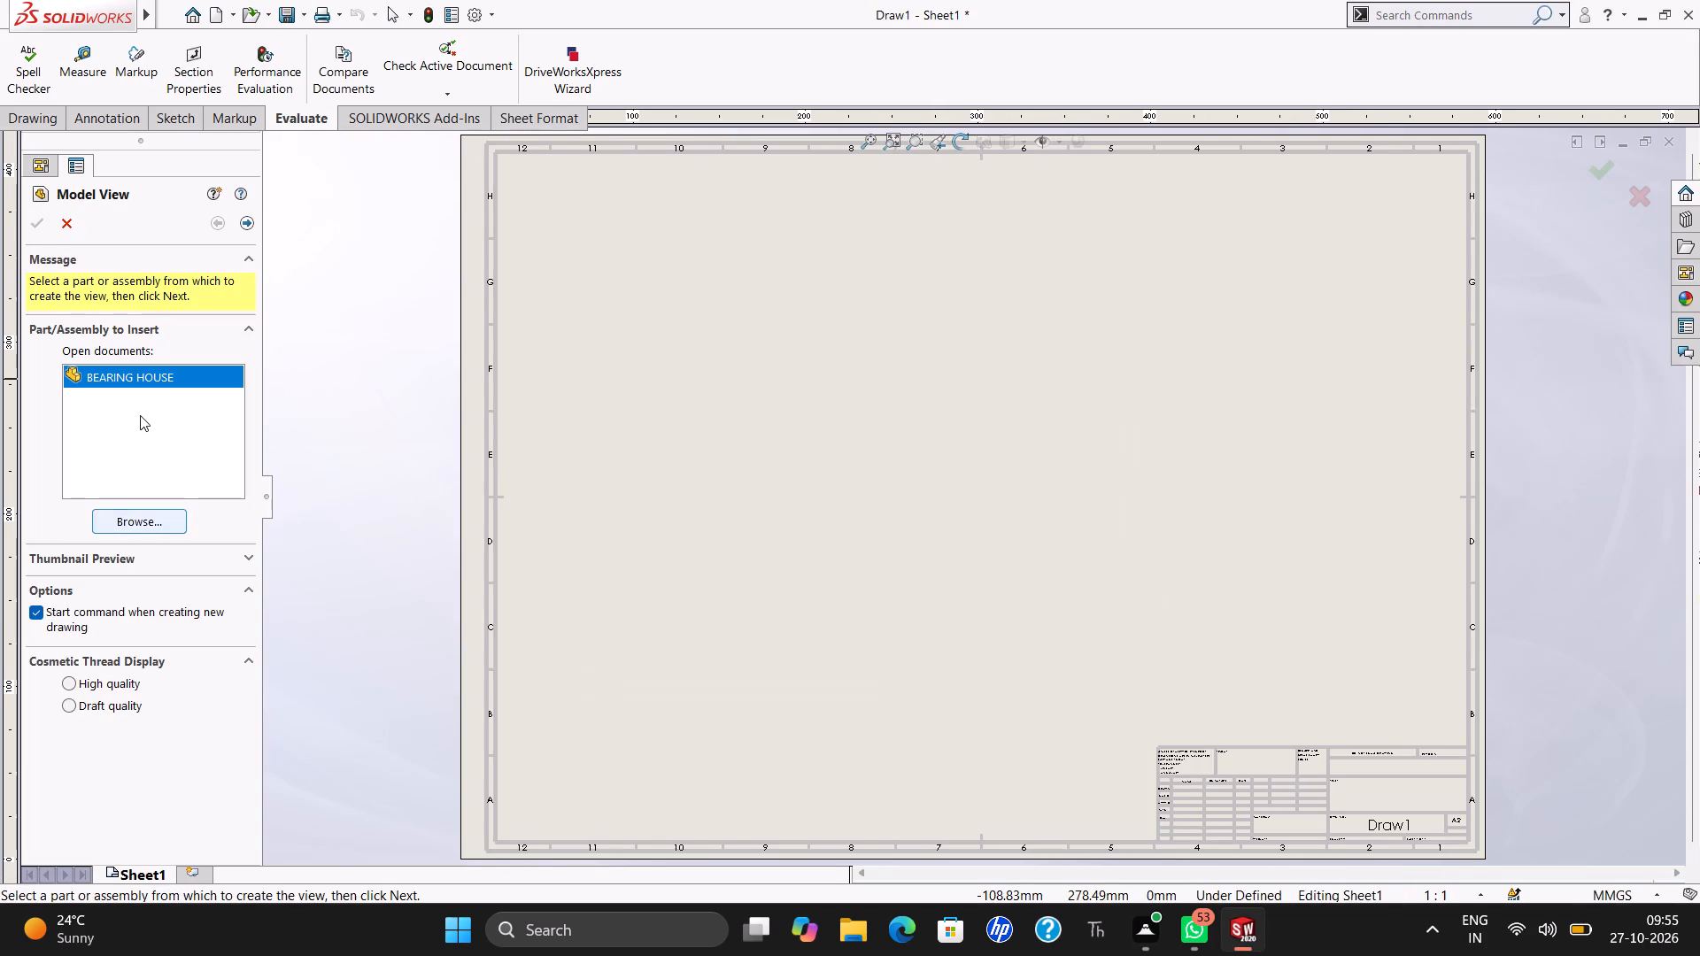
Insert a front model view of the BEARING HOUSE part from the Documents folder in the upper-right area of the drawing sheet.
left_click(145, 387)
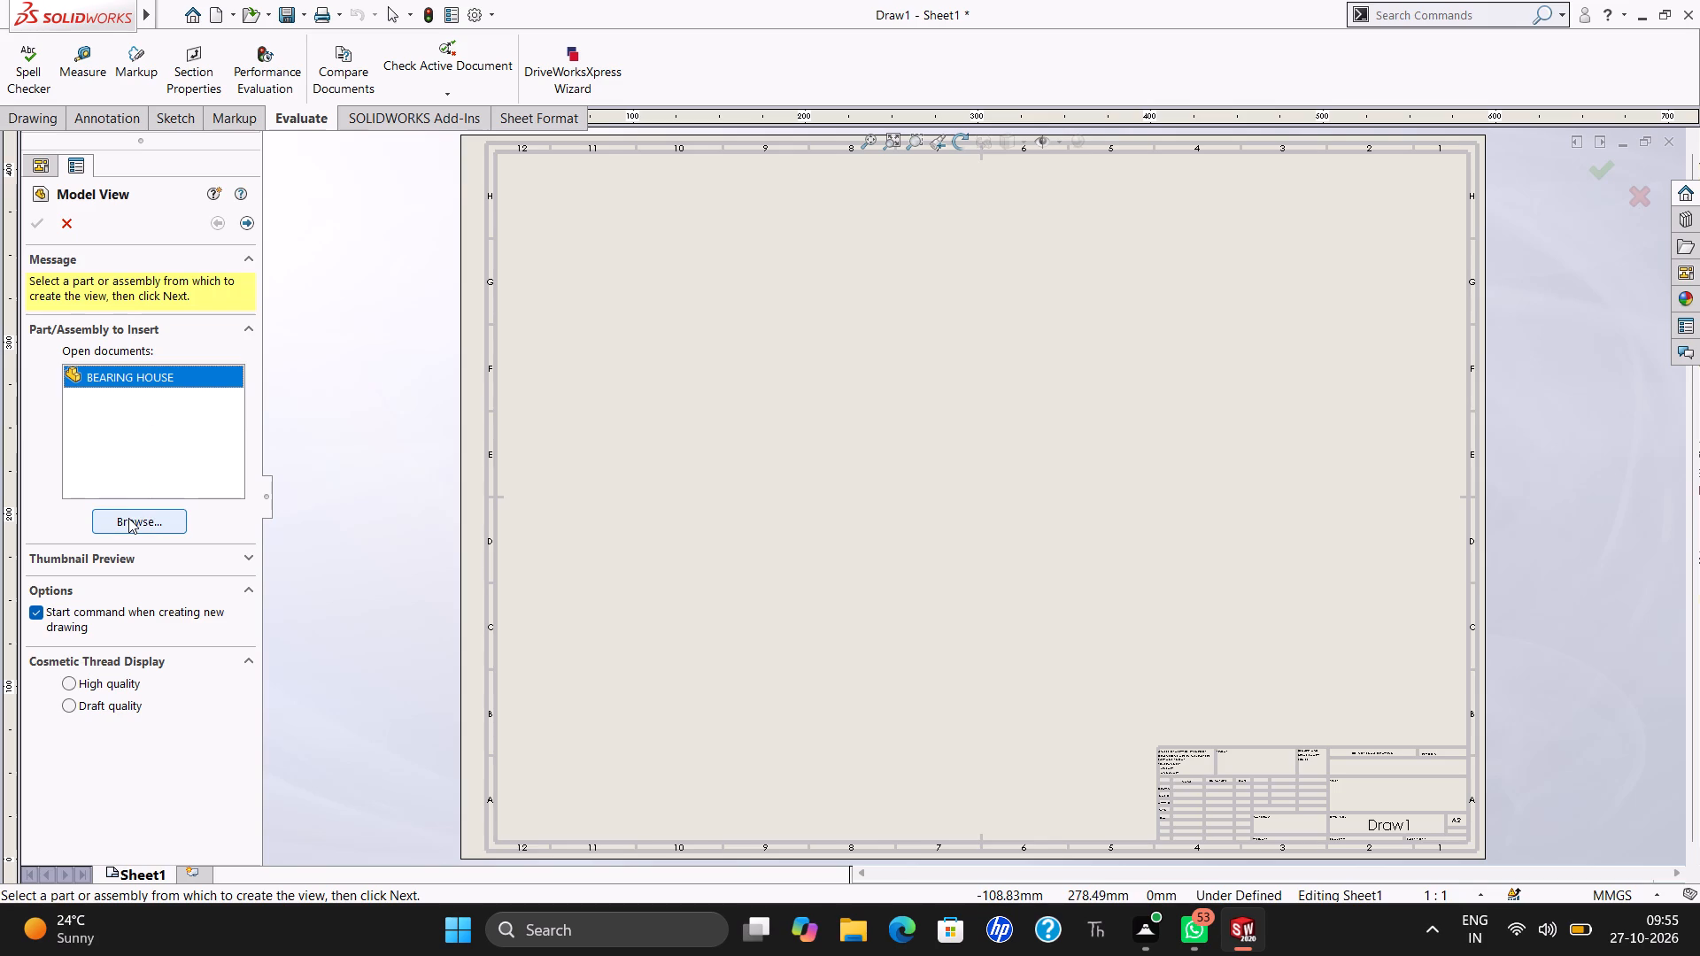
left_click(128, 518)
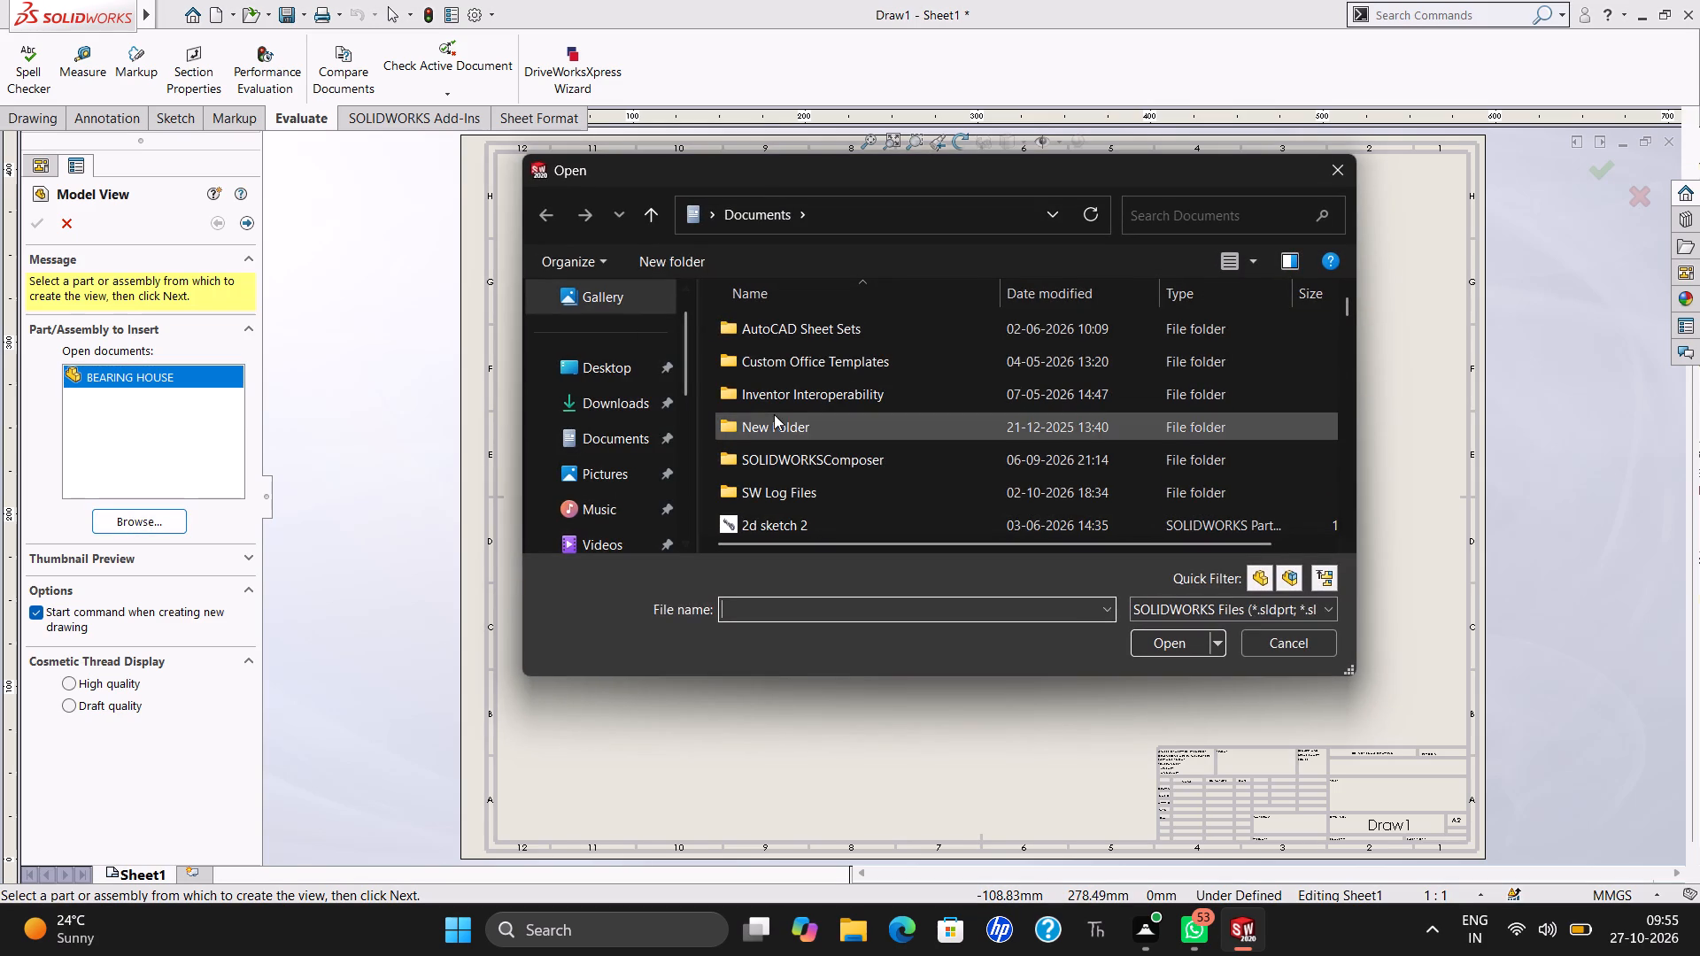
scroll(775, 382, "down", 6)
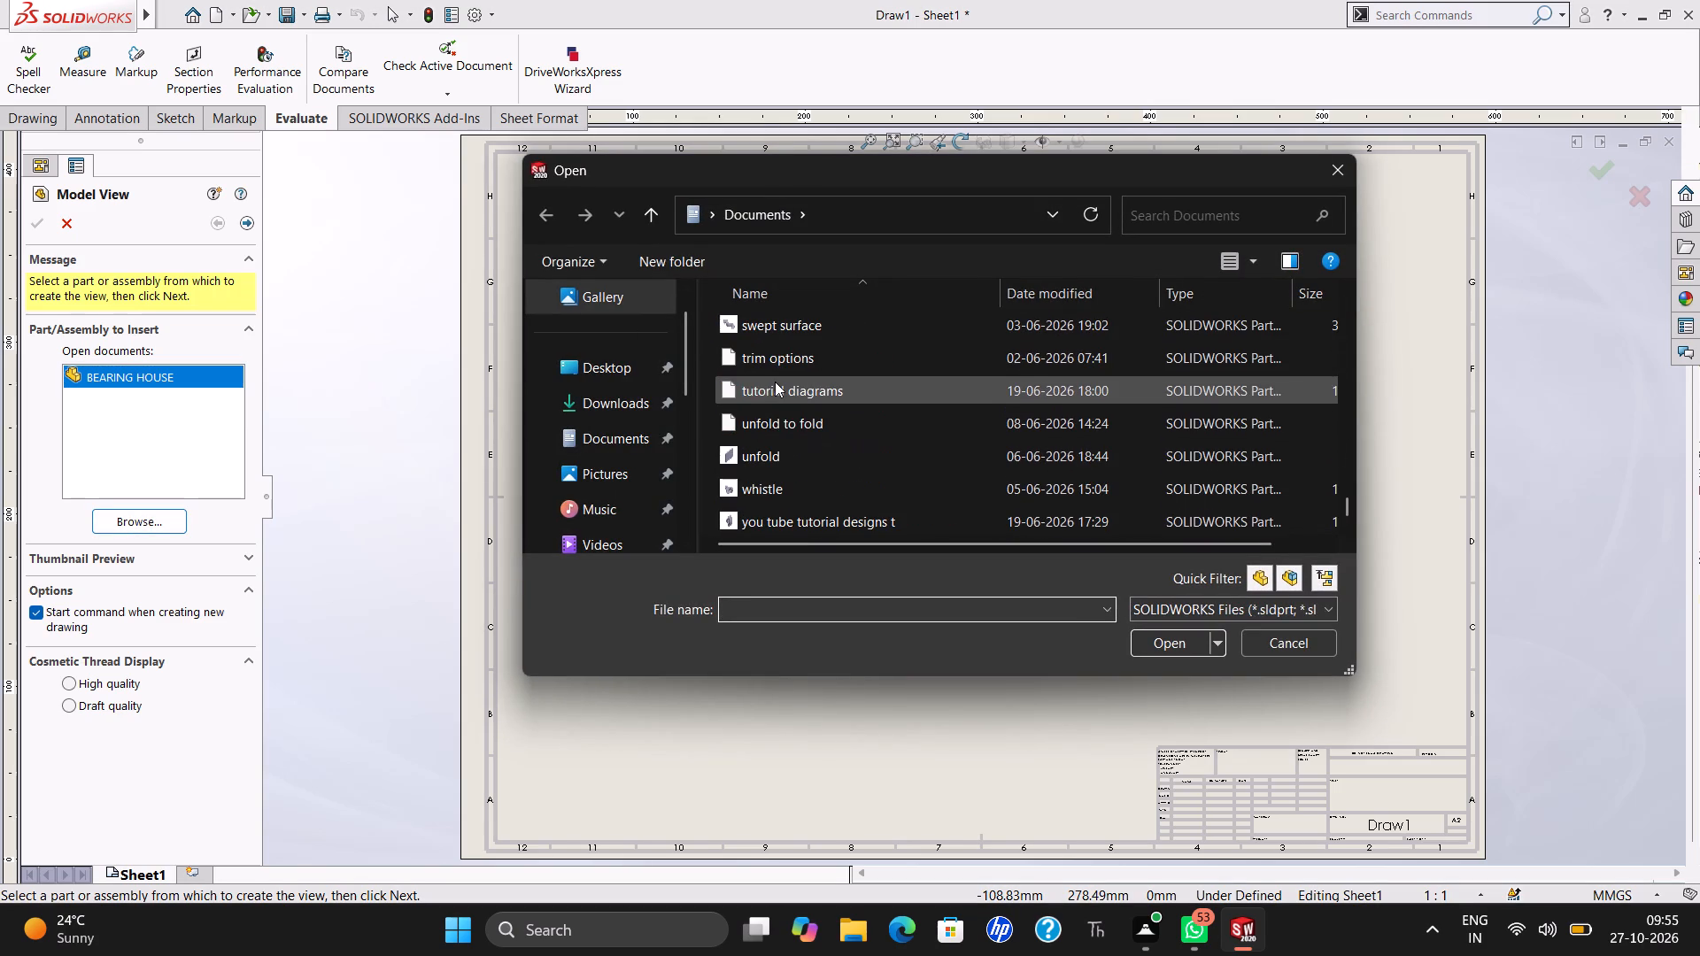
scroll(775, 382, "down", 7)
scroll(775, 382, "up", 10)
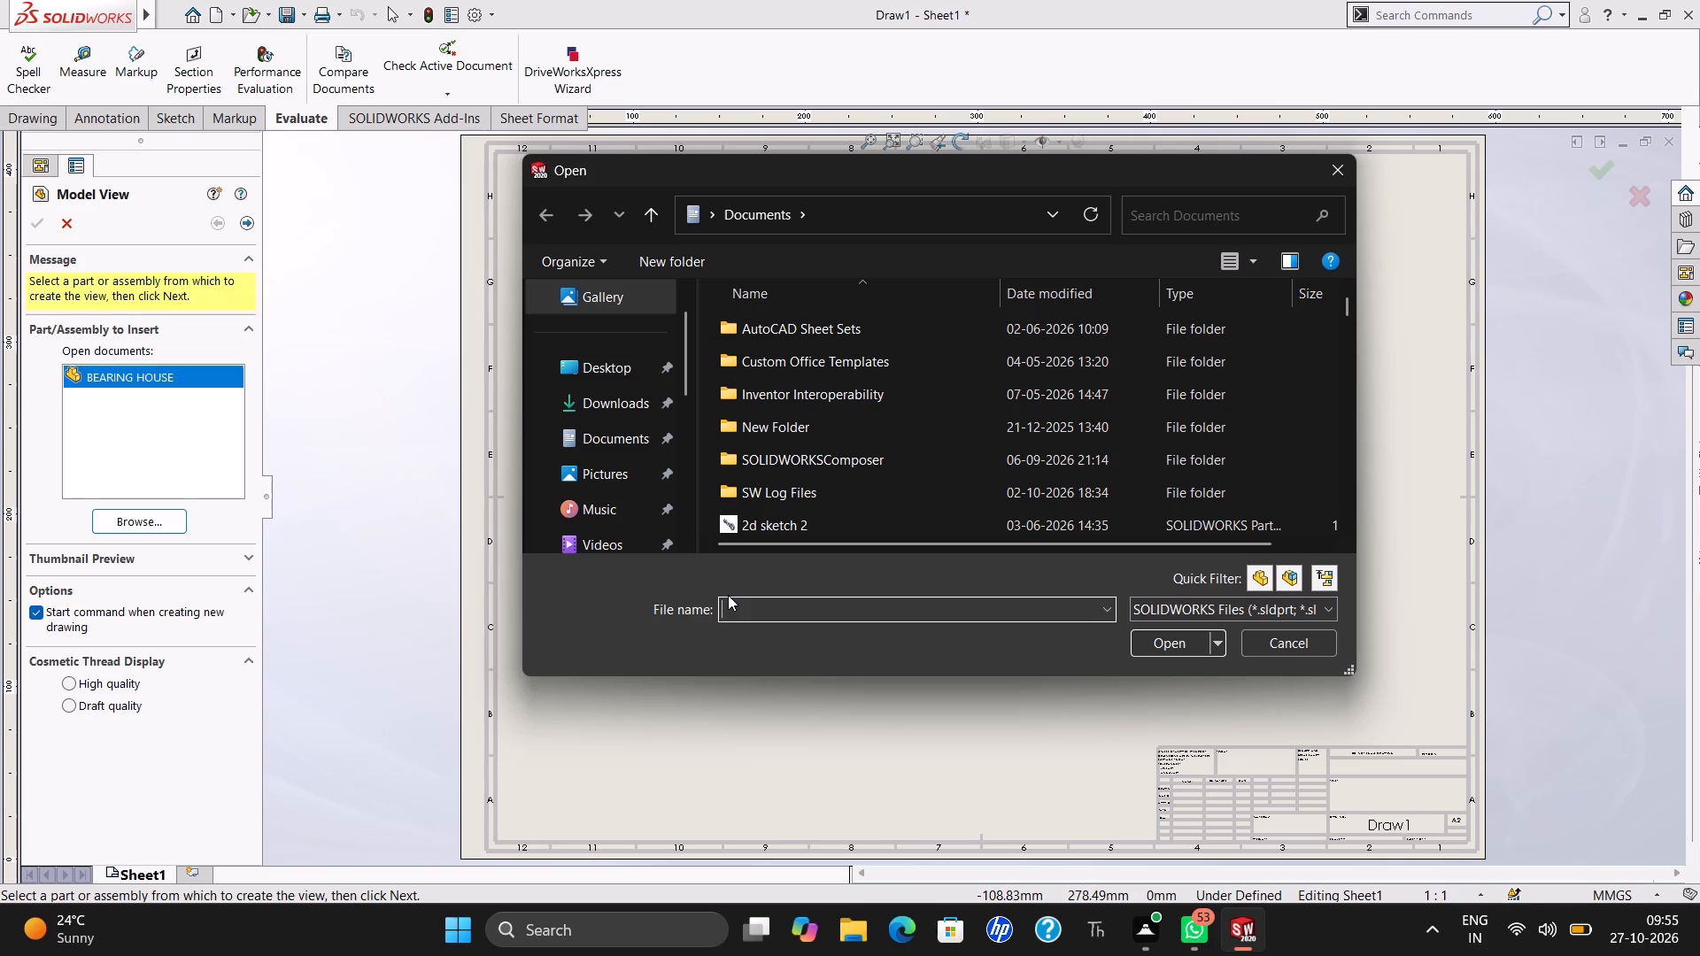
type("BEAR")
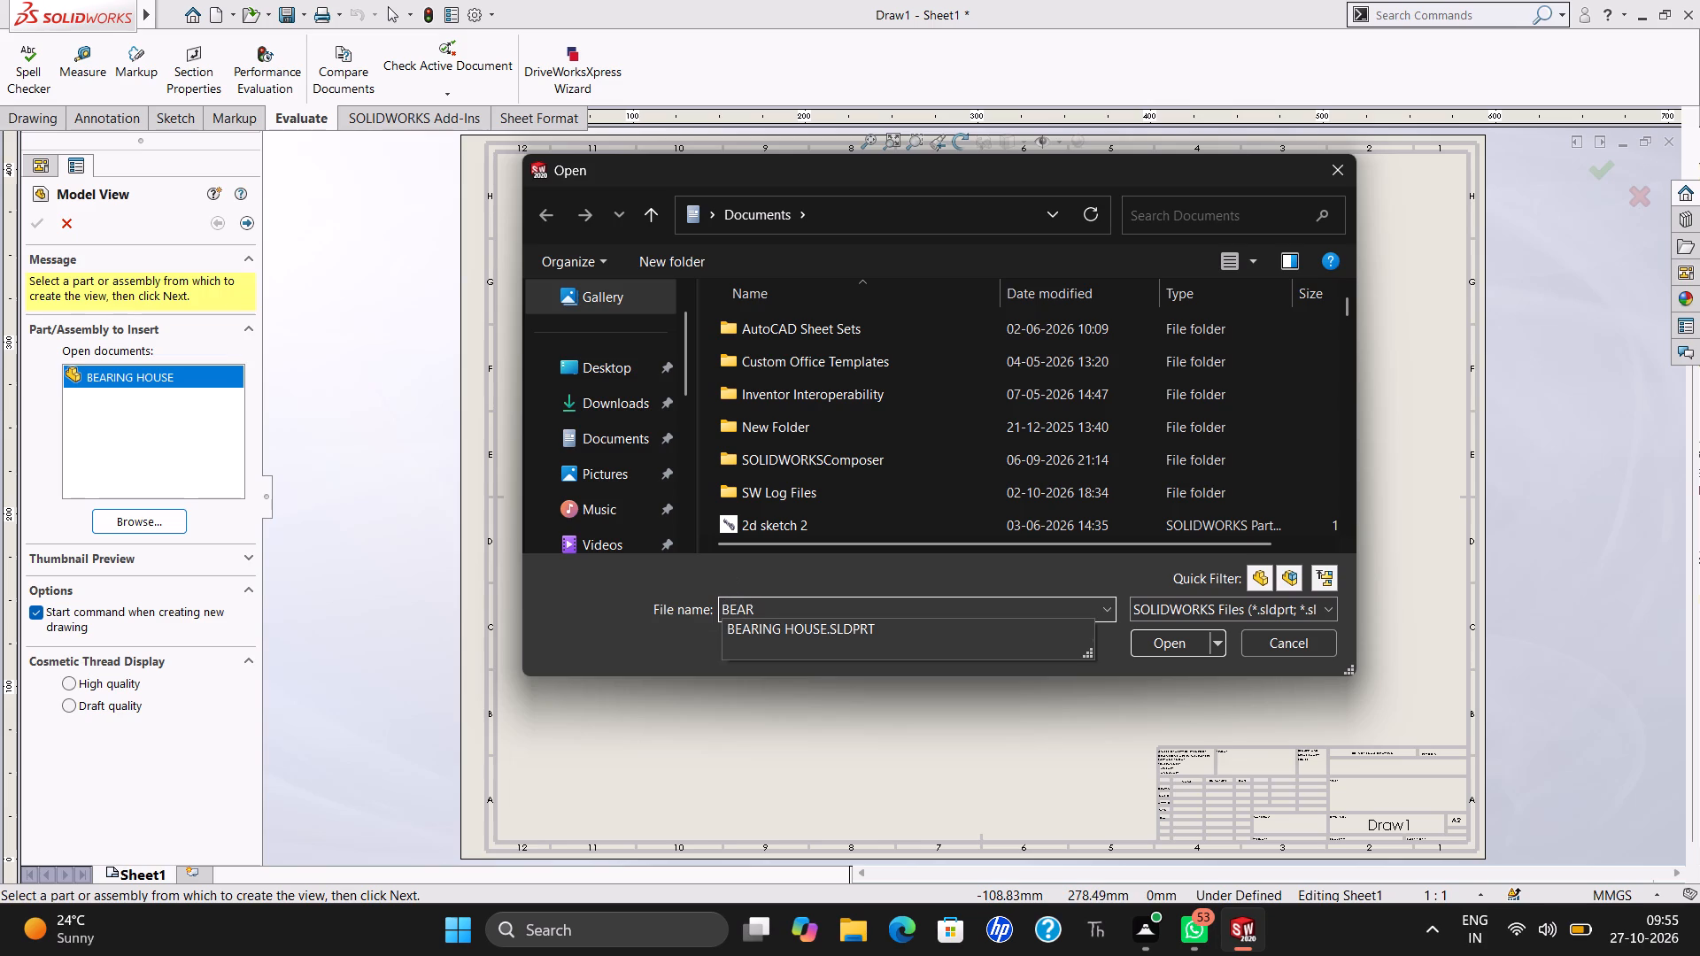
key("Return")
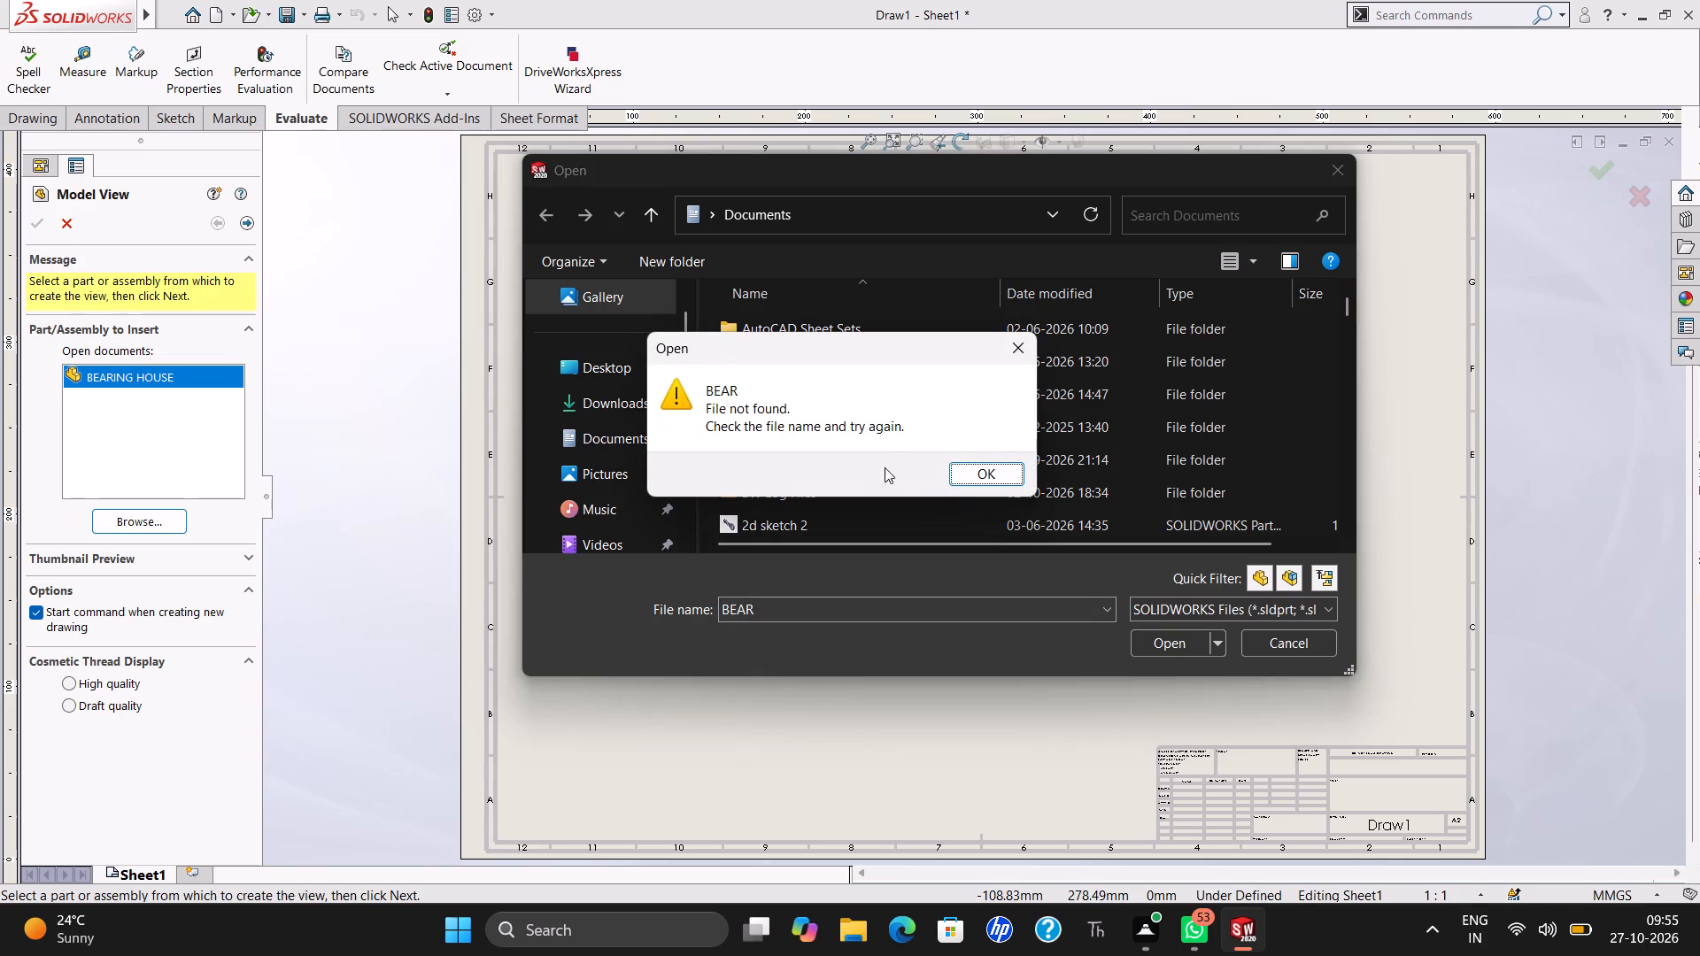
left_click(979, 467)
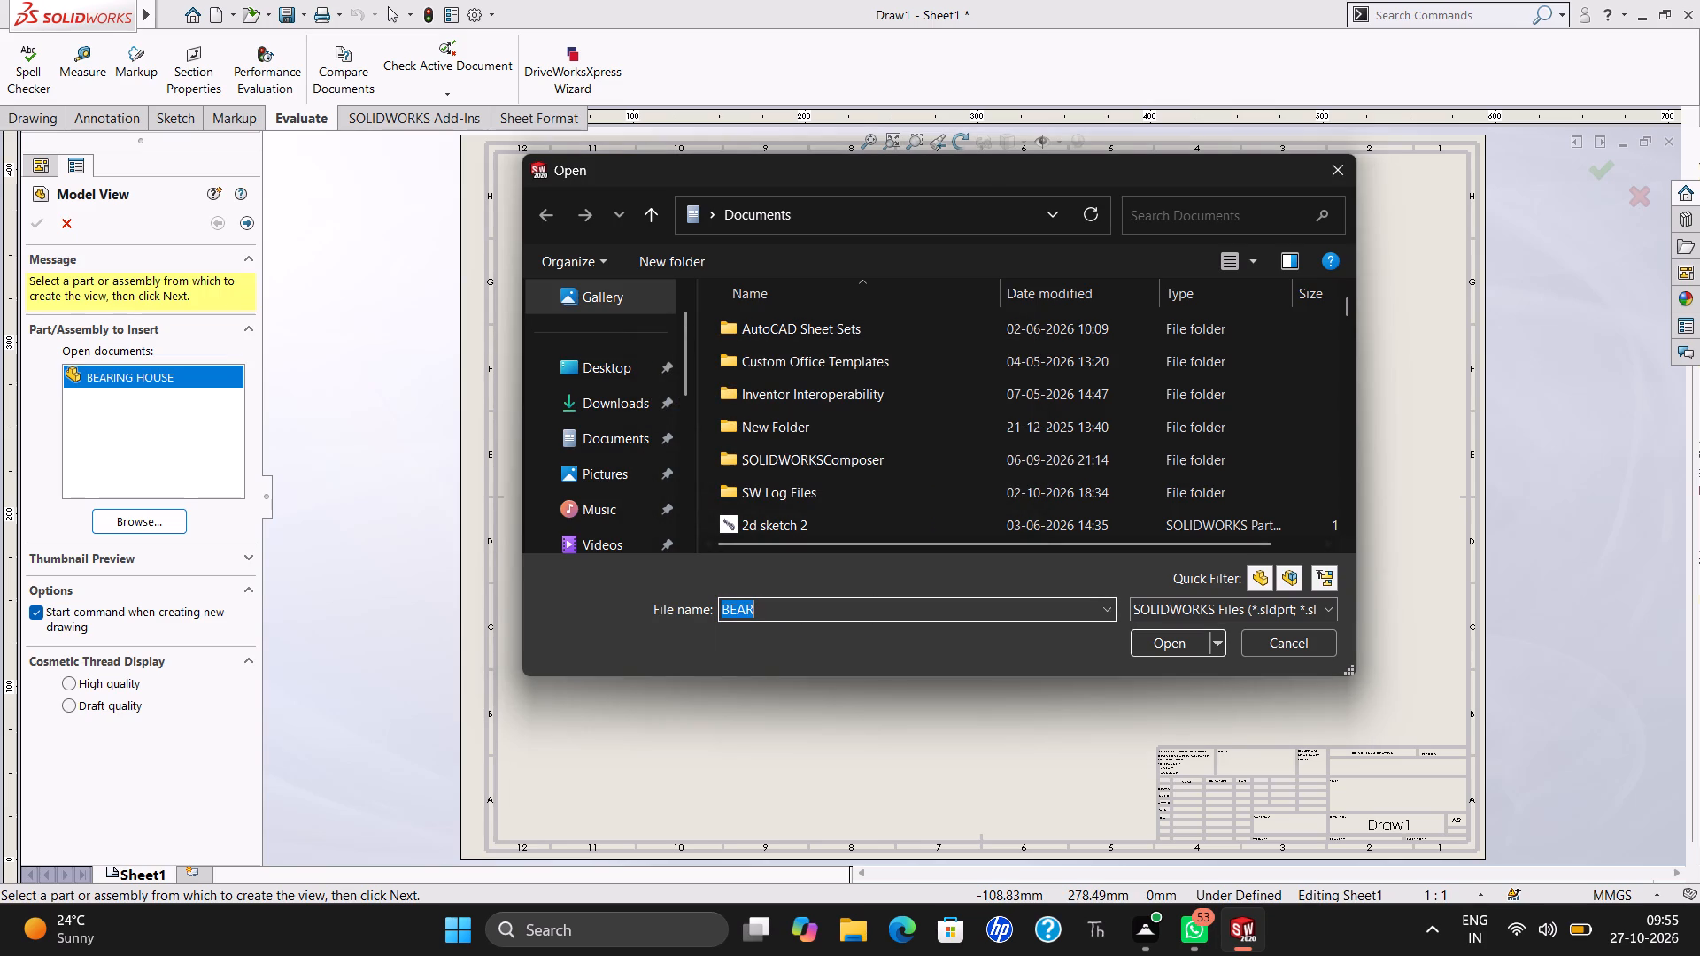
type("BEAR")
left_click(823, 634)
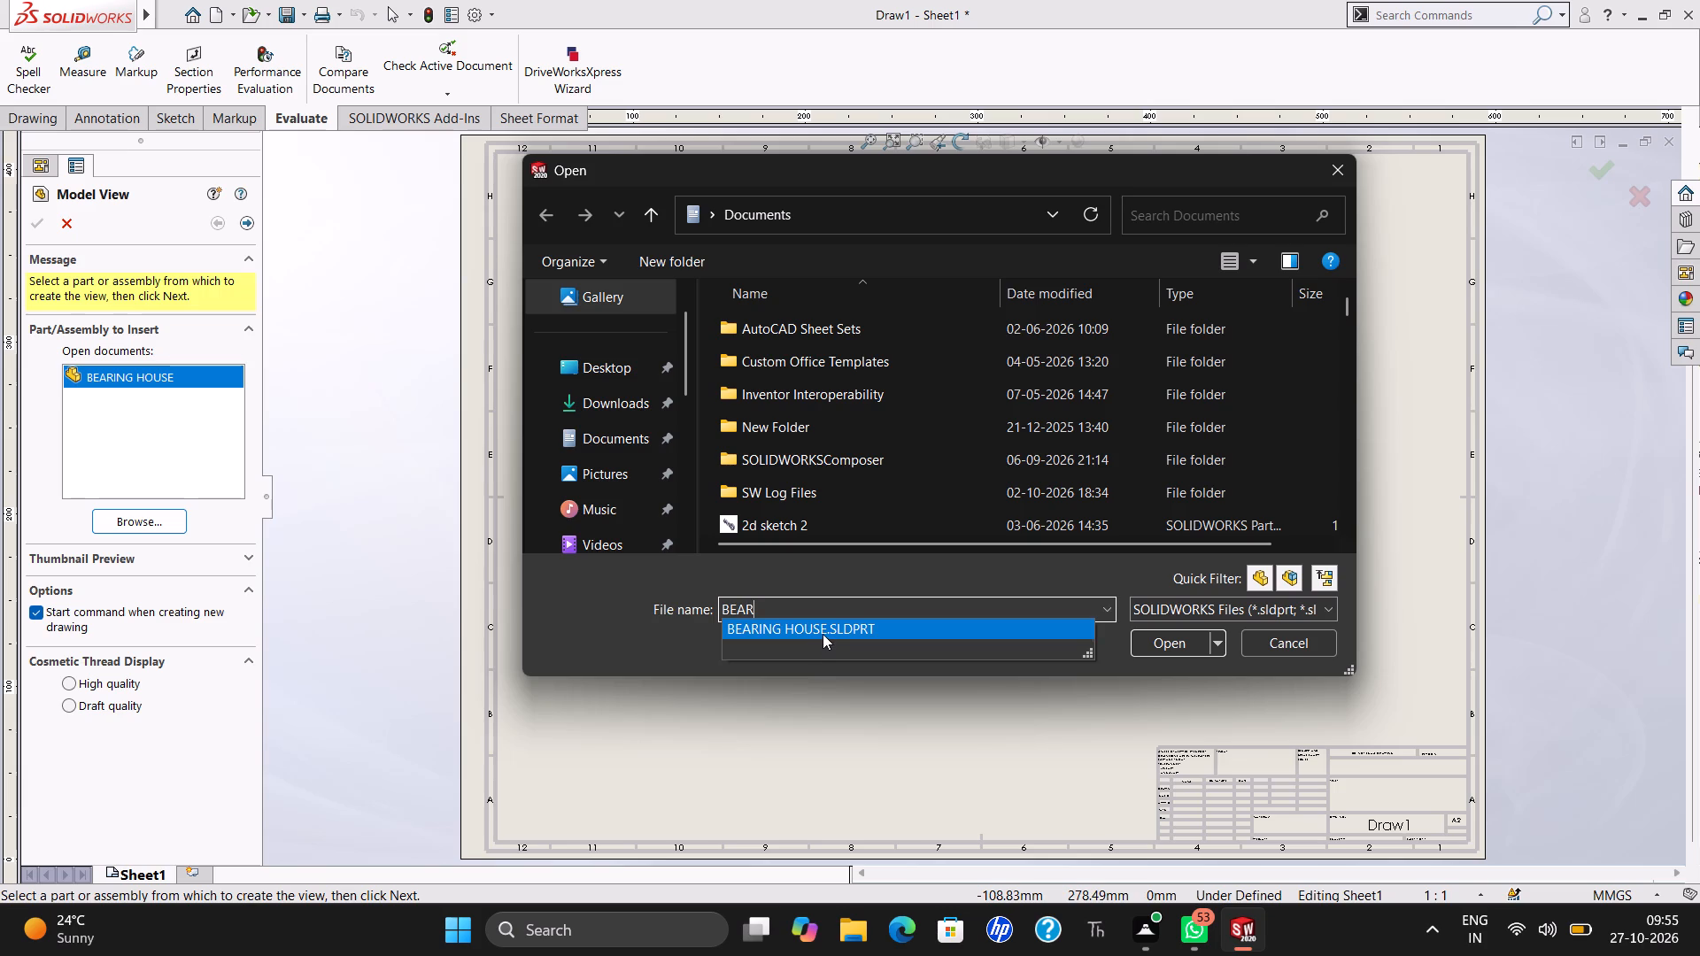
left_click(1154, 649)
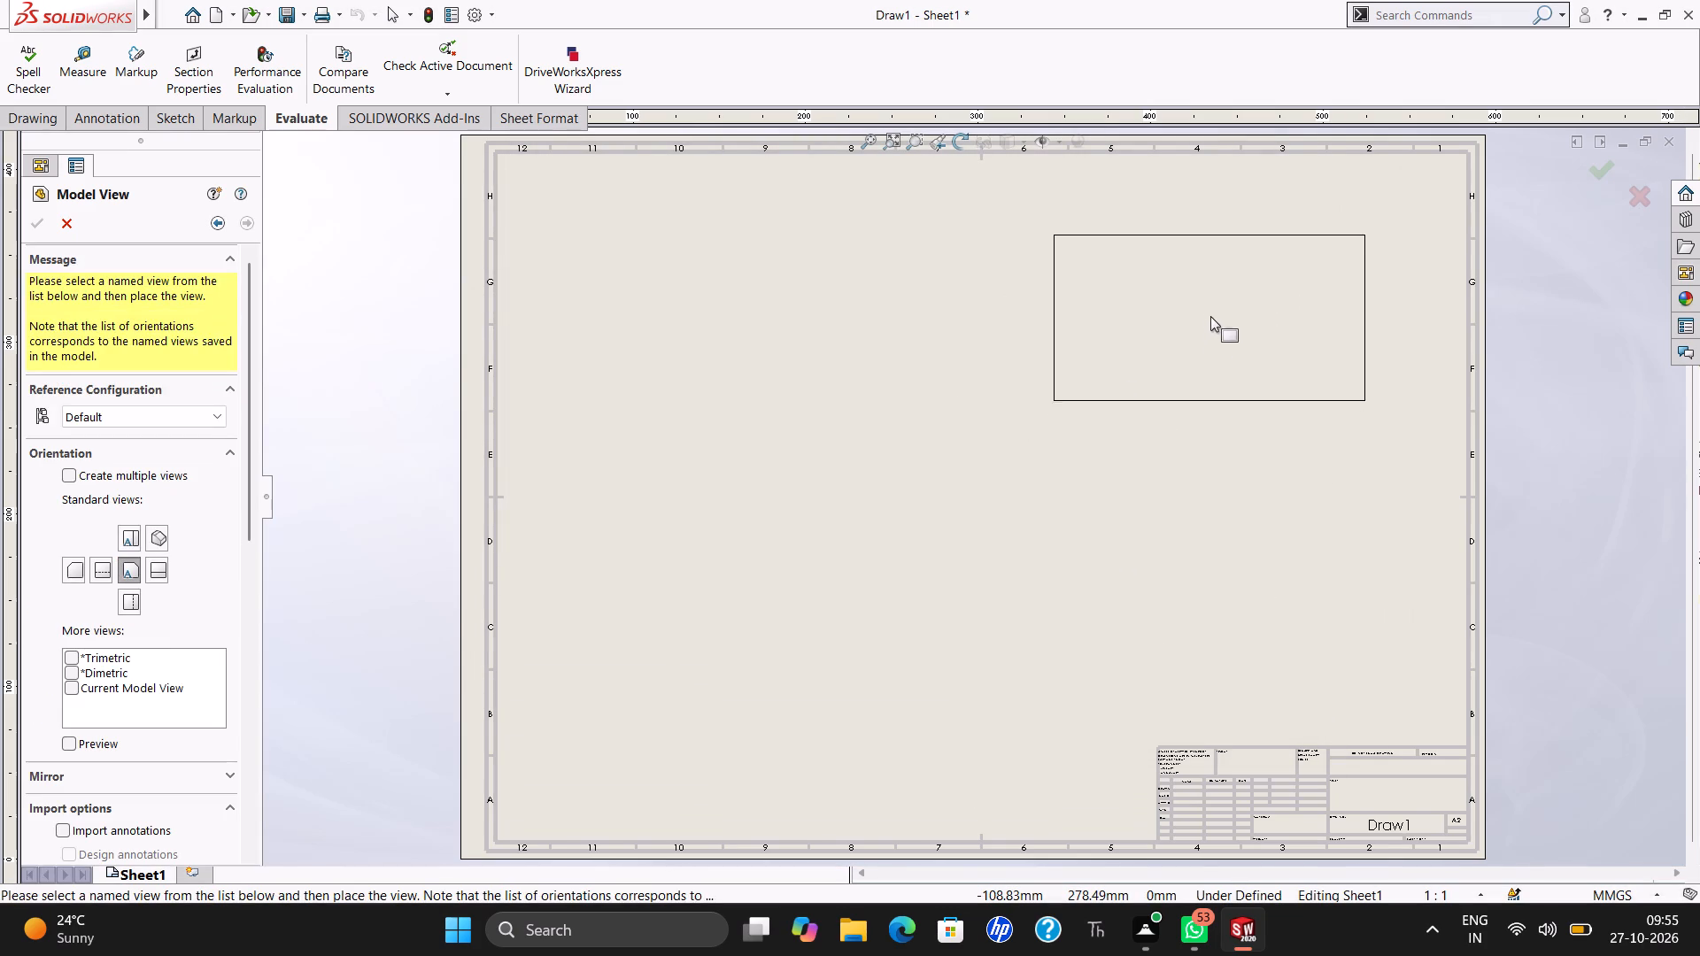
left_click(1236, 312)
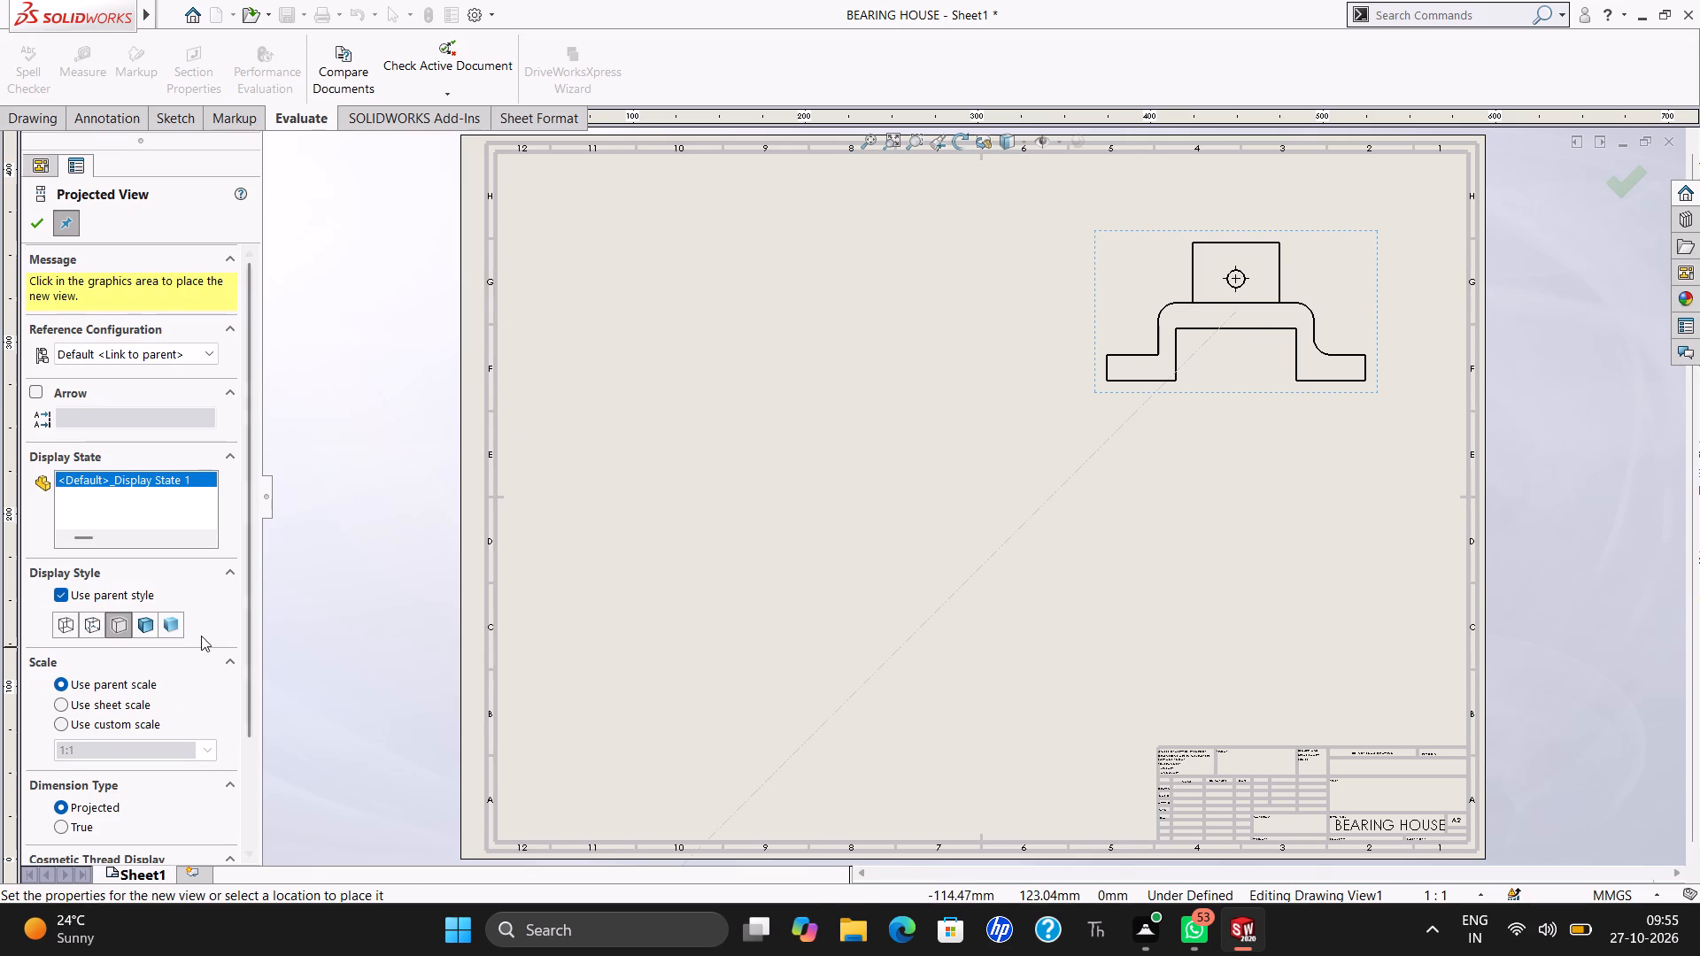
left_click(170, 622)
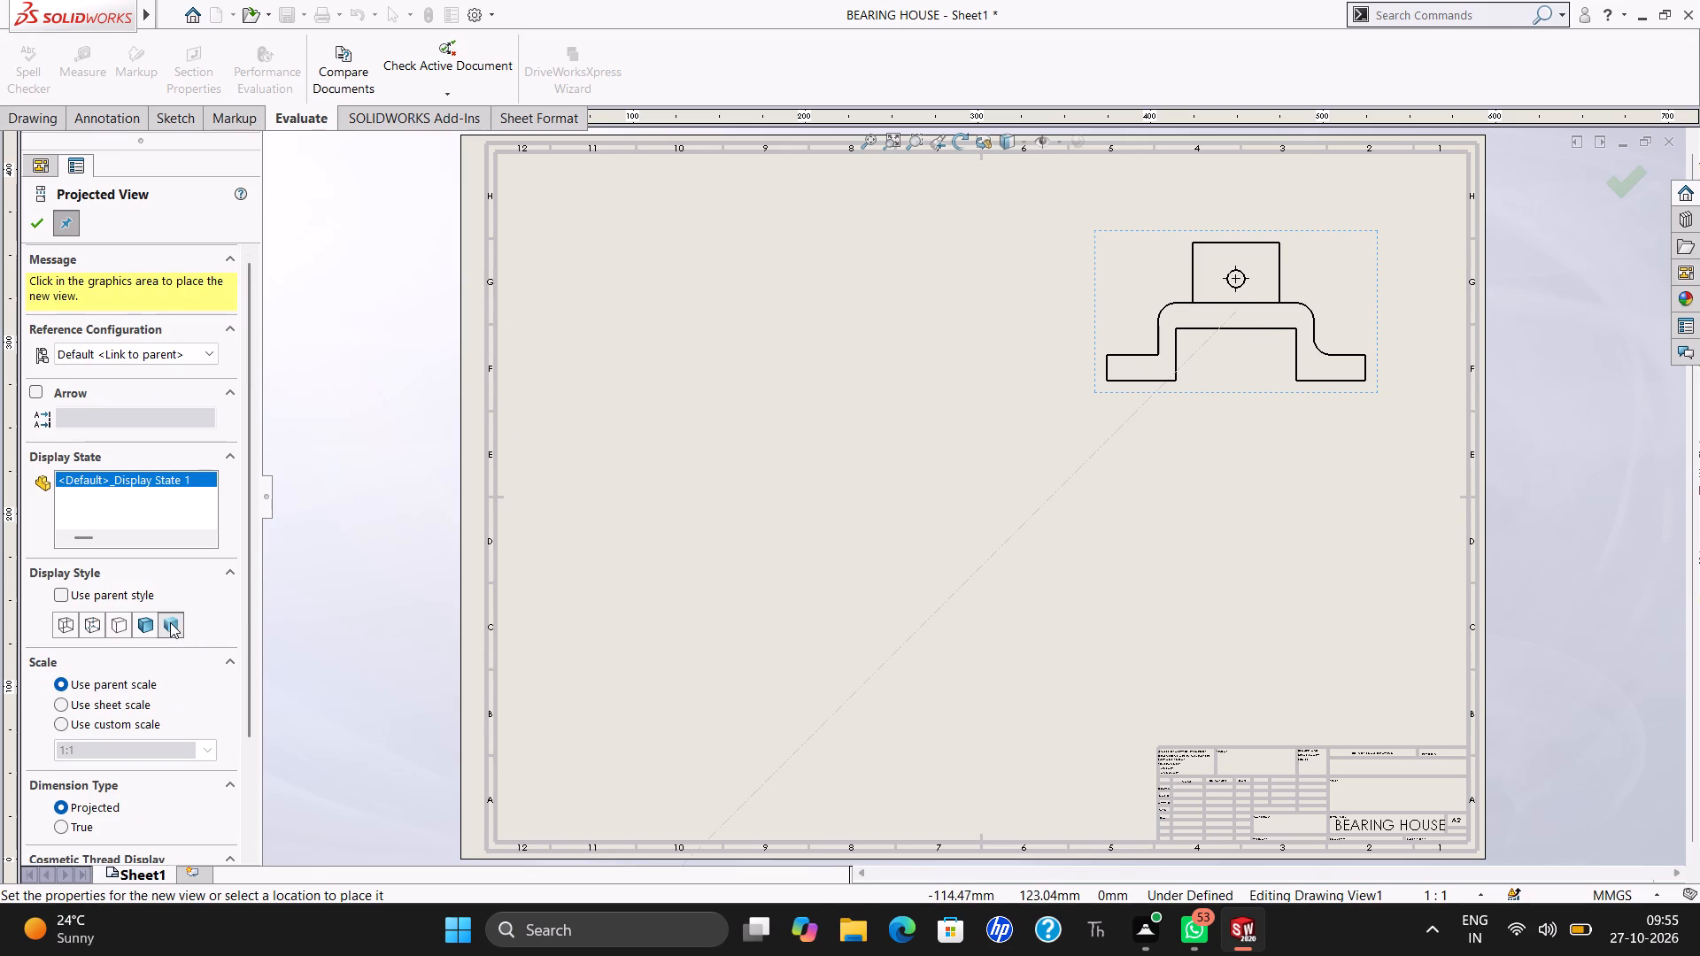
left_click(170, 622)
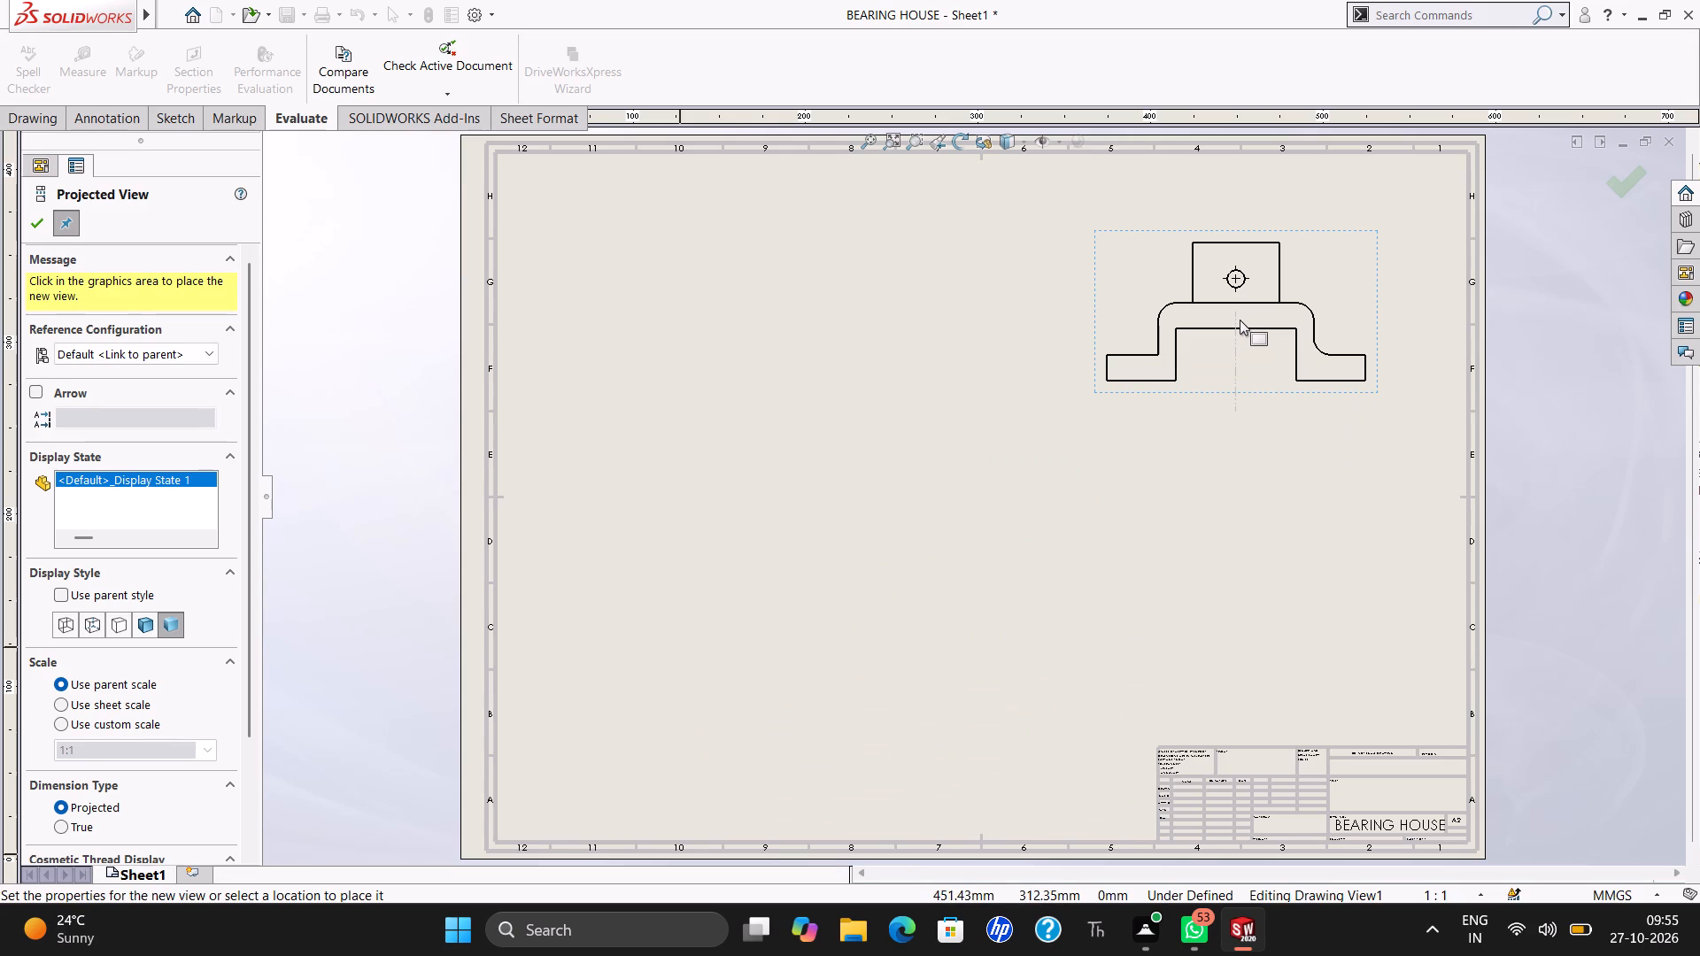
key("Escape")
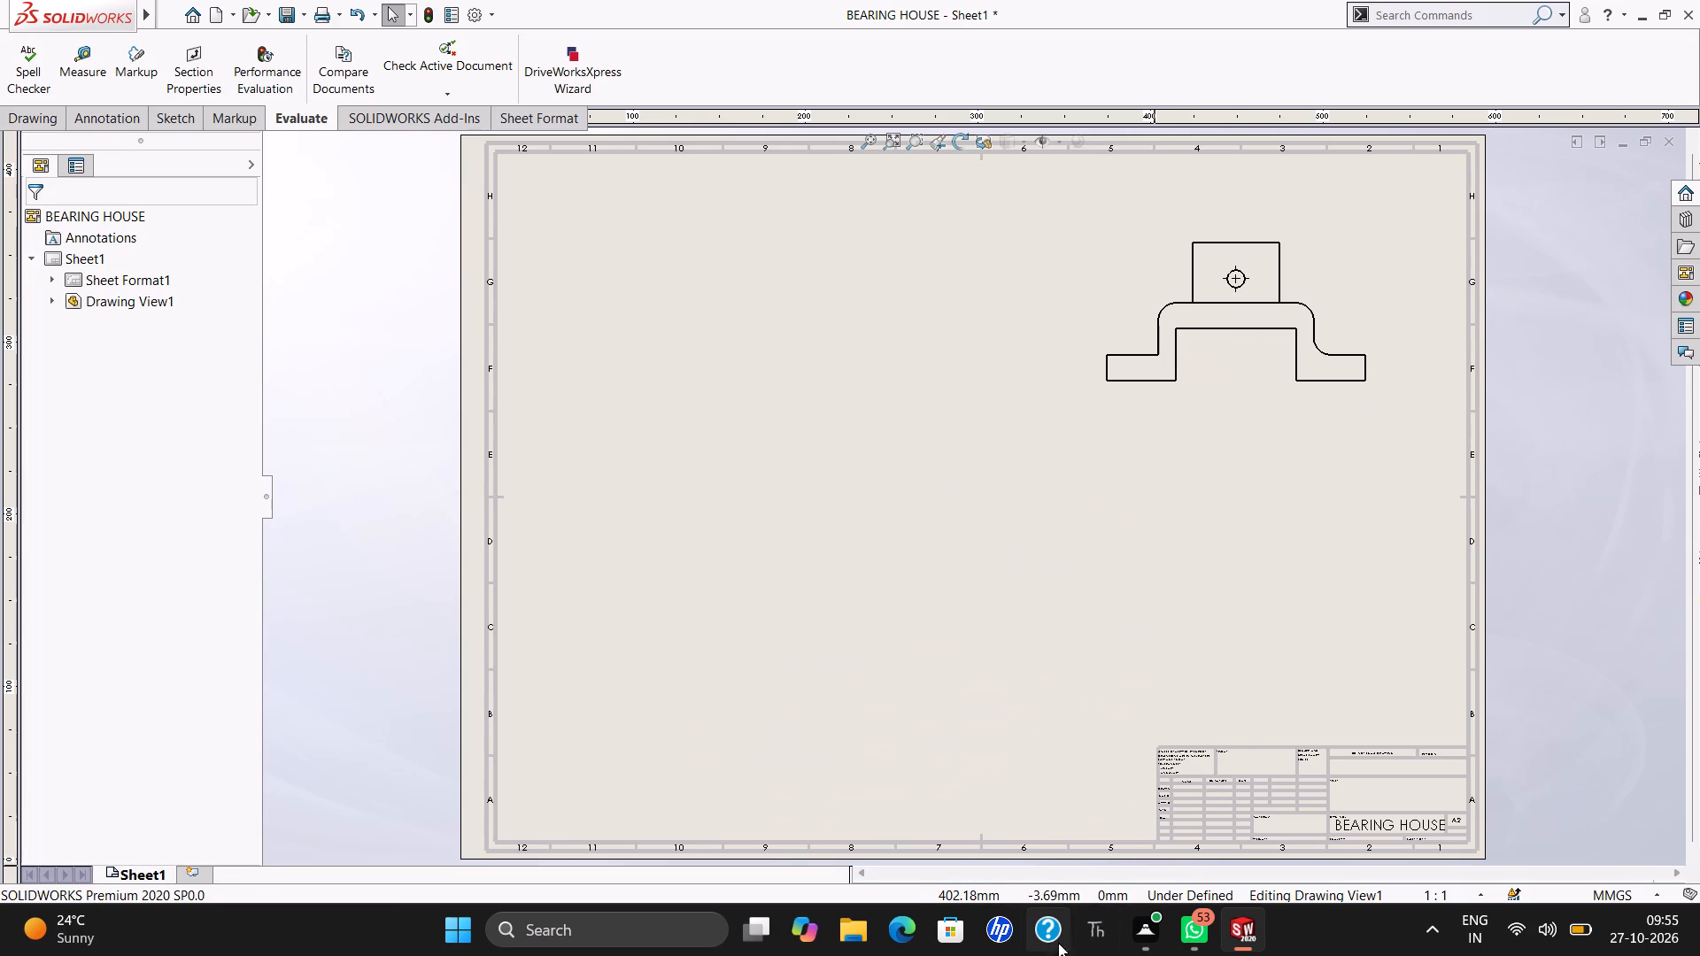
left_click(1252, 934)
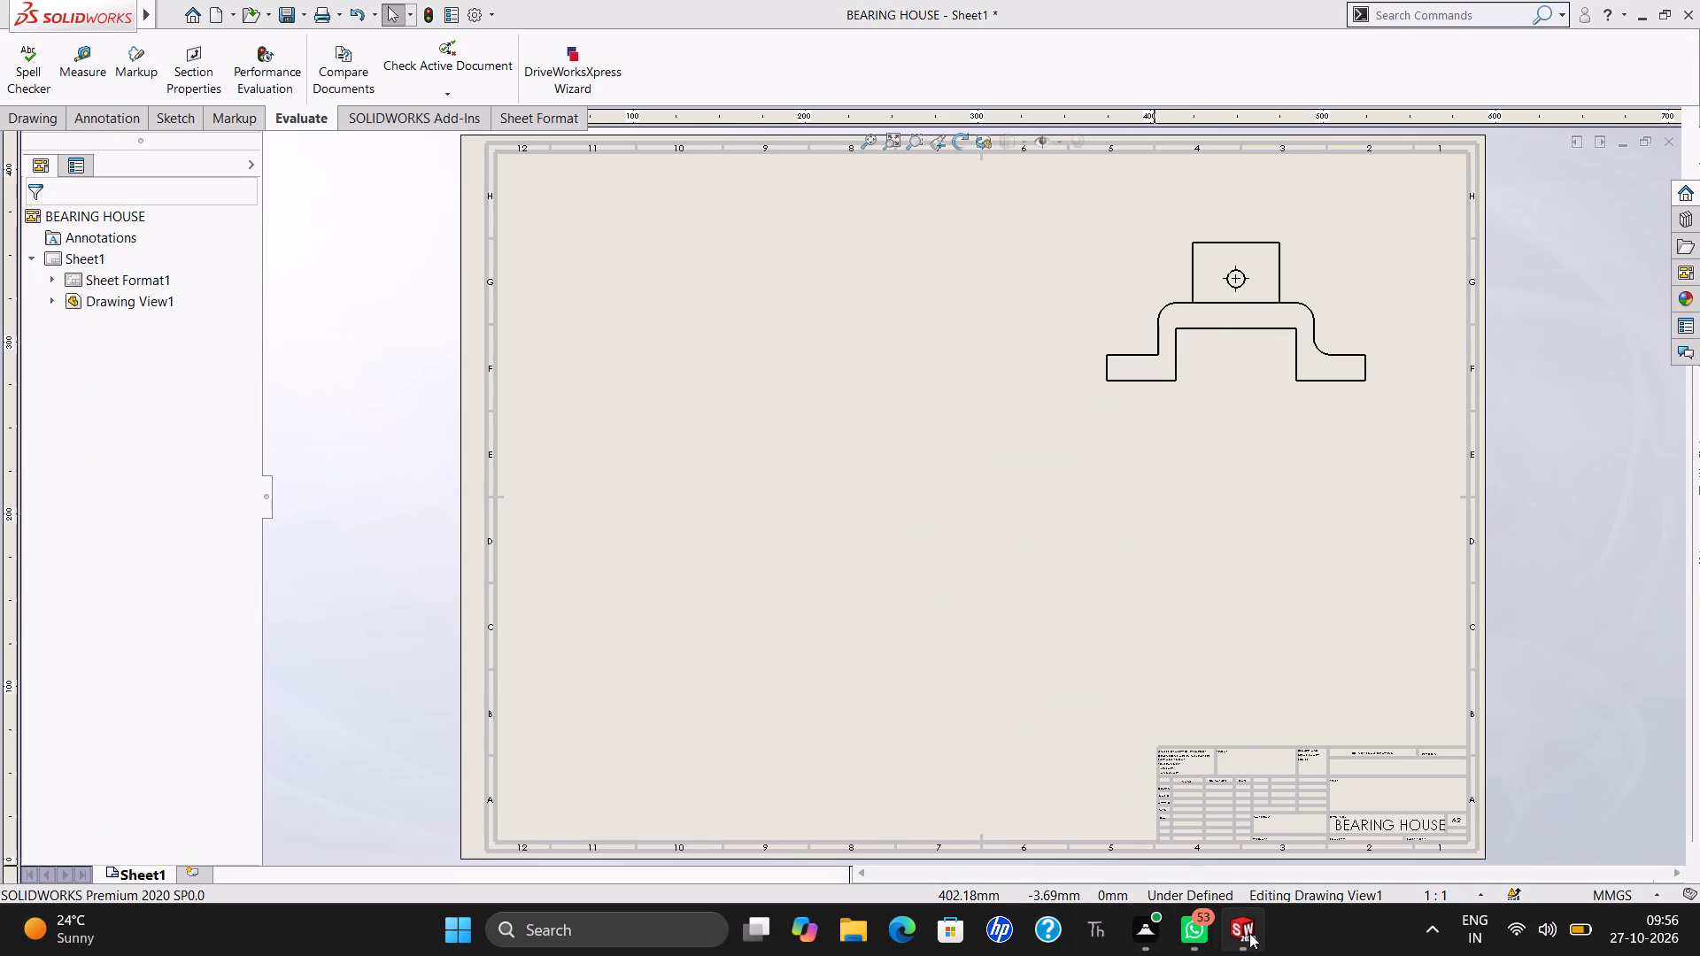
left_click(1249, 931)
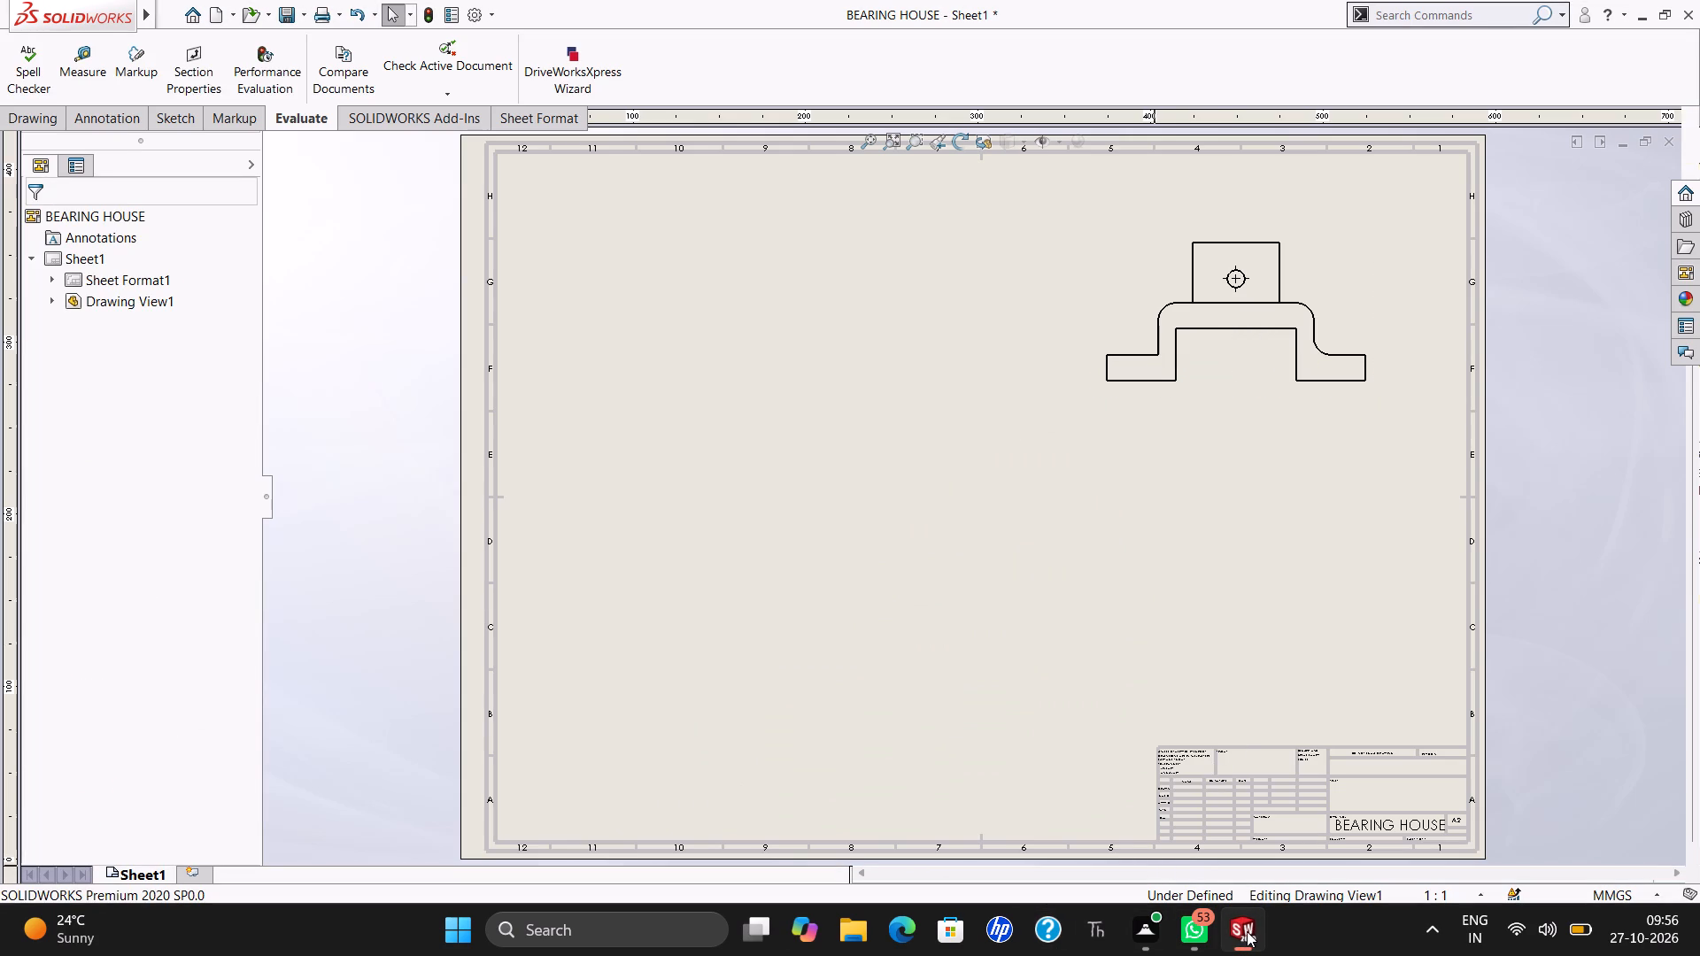
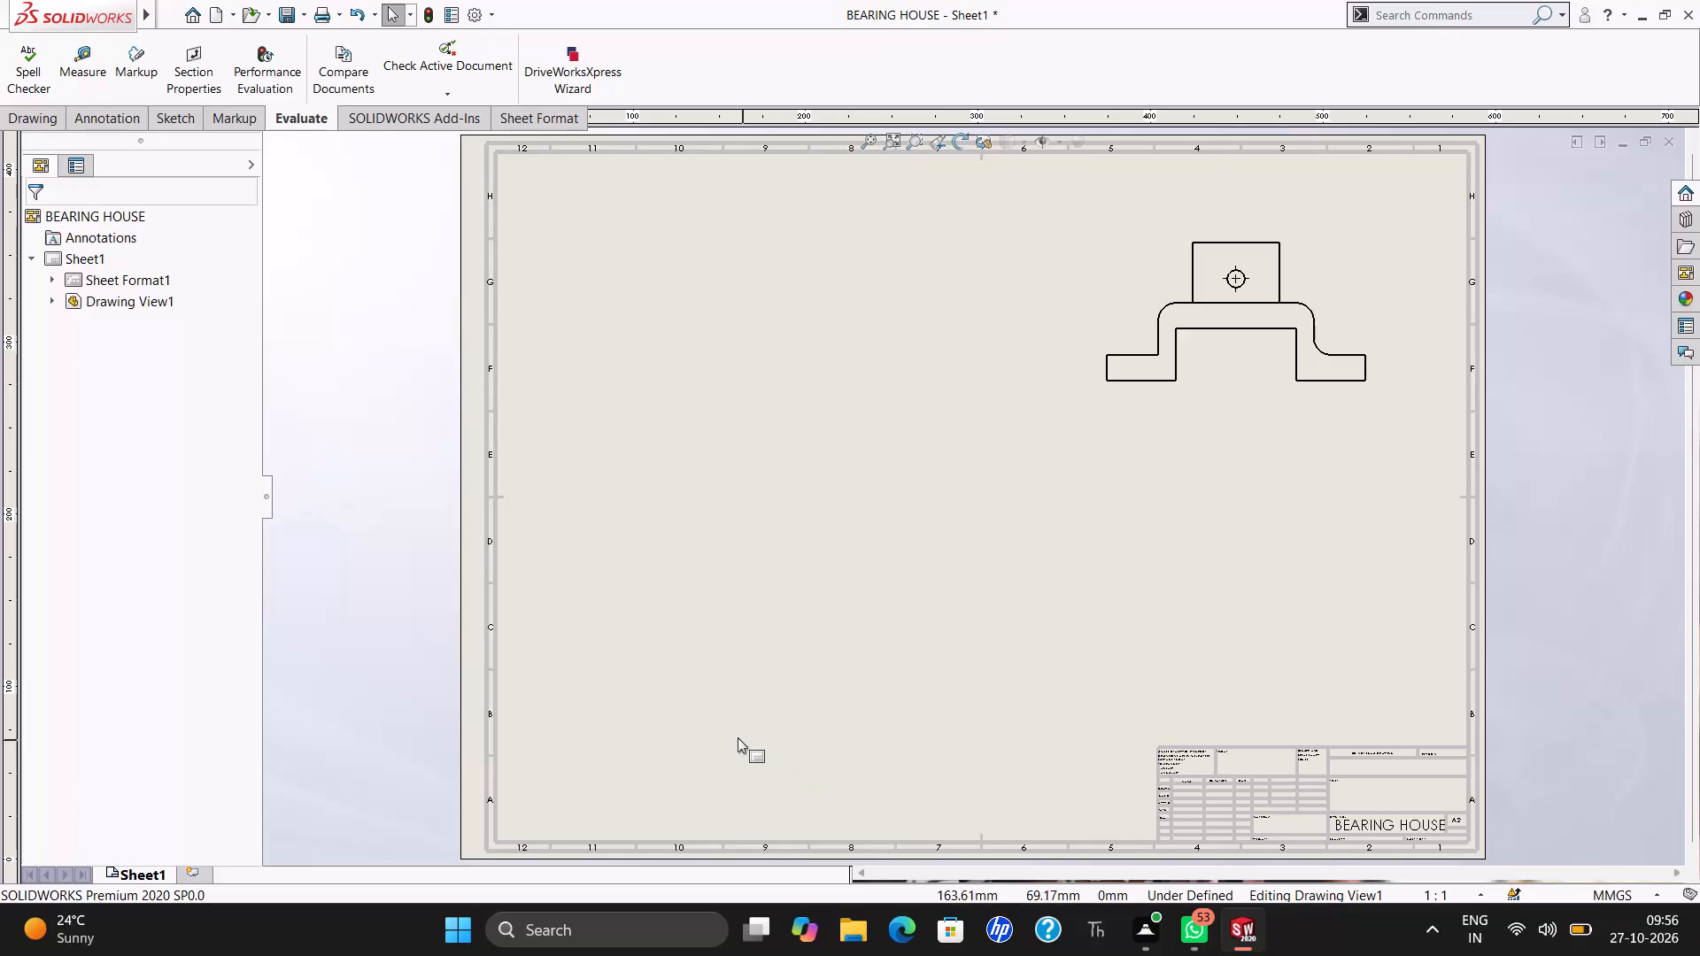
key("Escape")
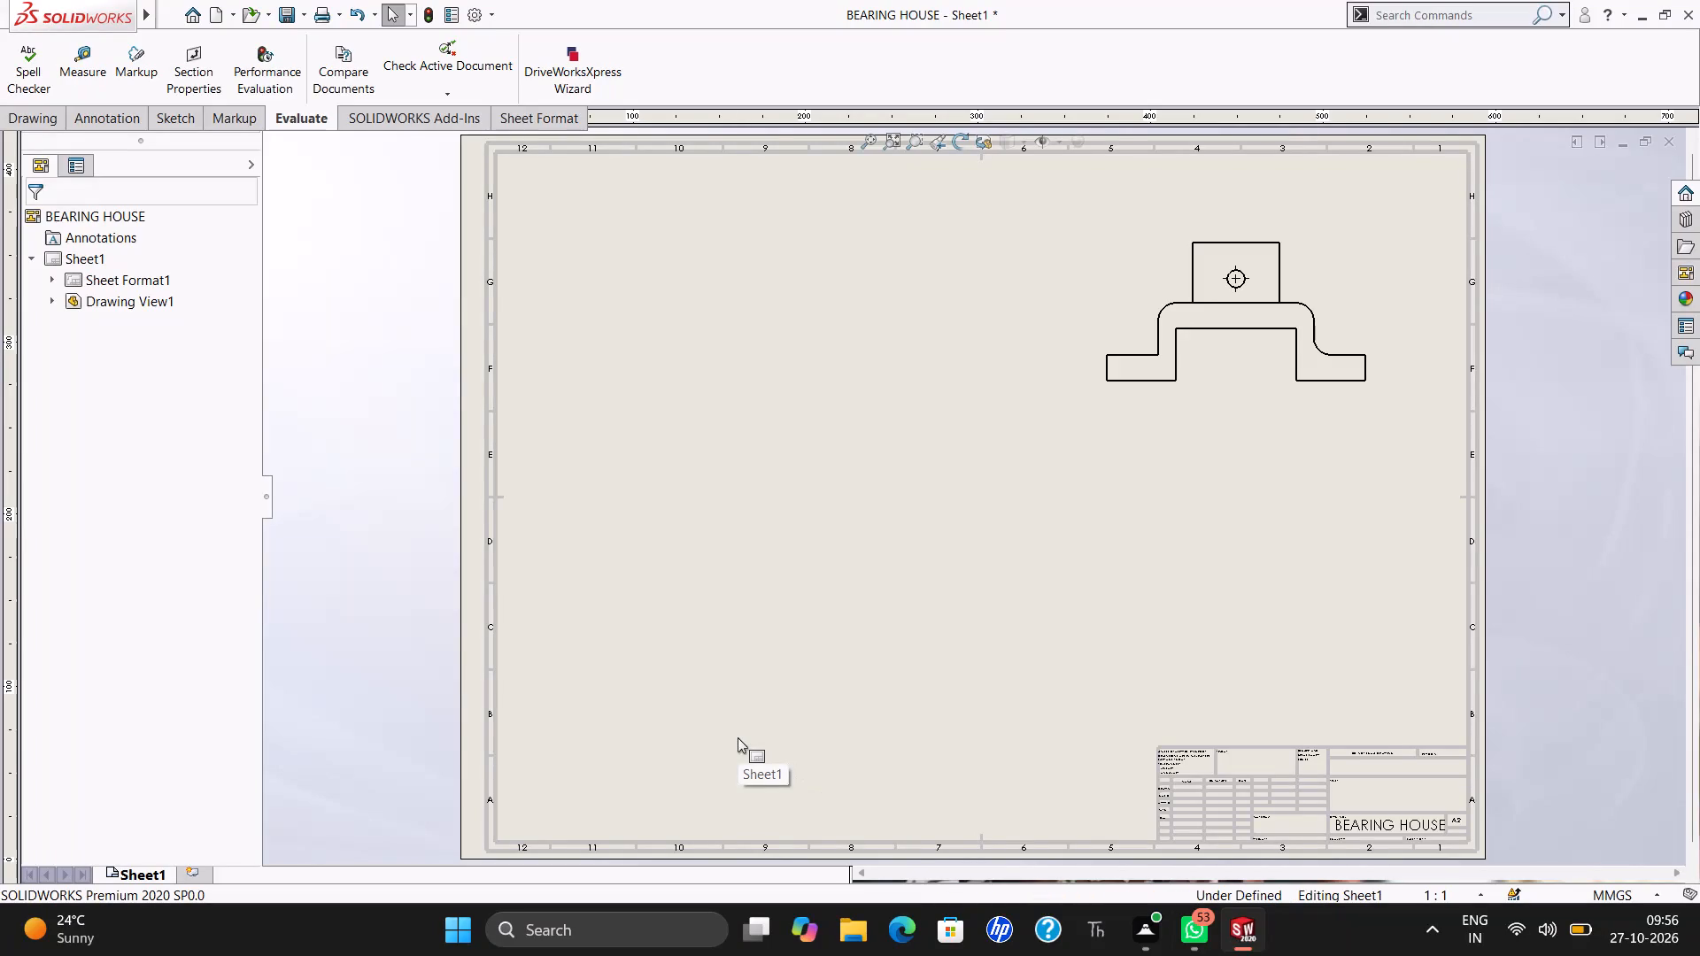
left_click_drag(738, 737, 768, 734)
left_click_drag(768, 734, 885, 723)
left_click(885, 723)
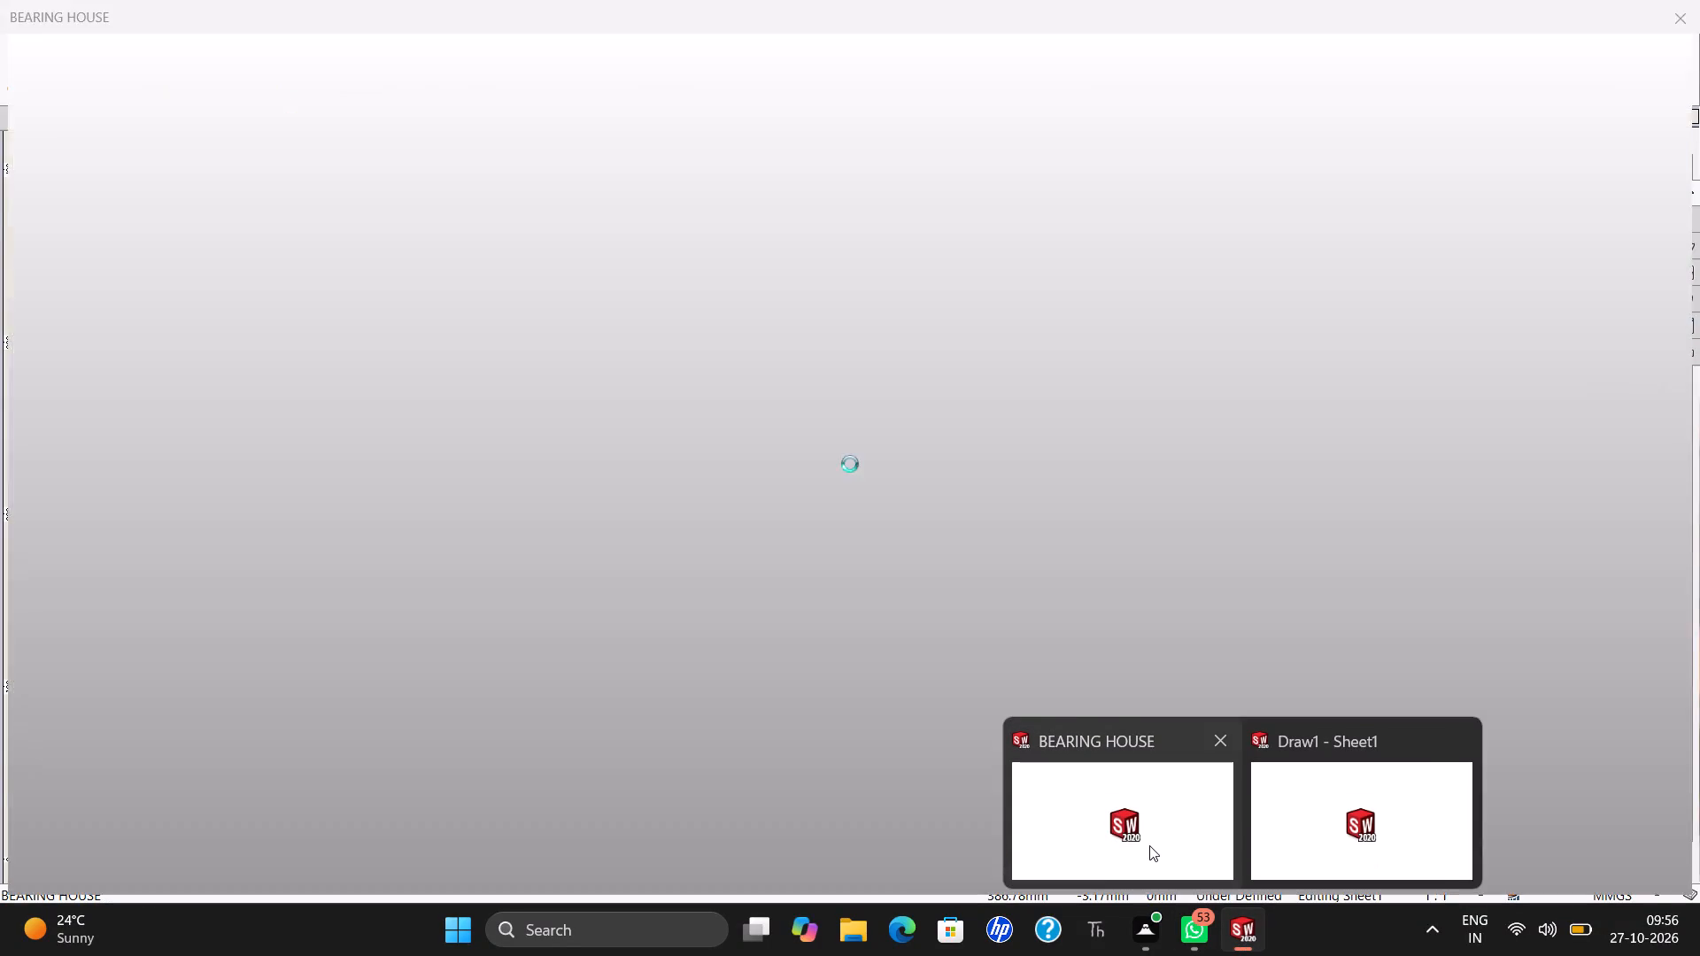
Switch to the BEARING HOUSE part, set it to the isometric orientation and save it.
left_click(1149, 845)
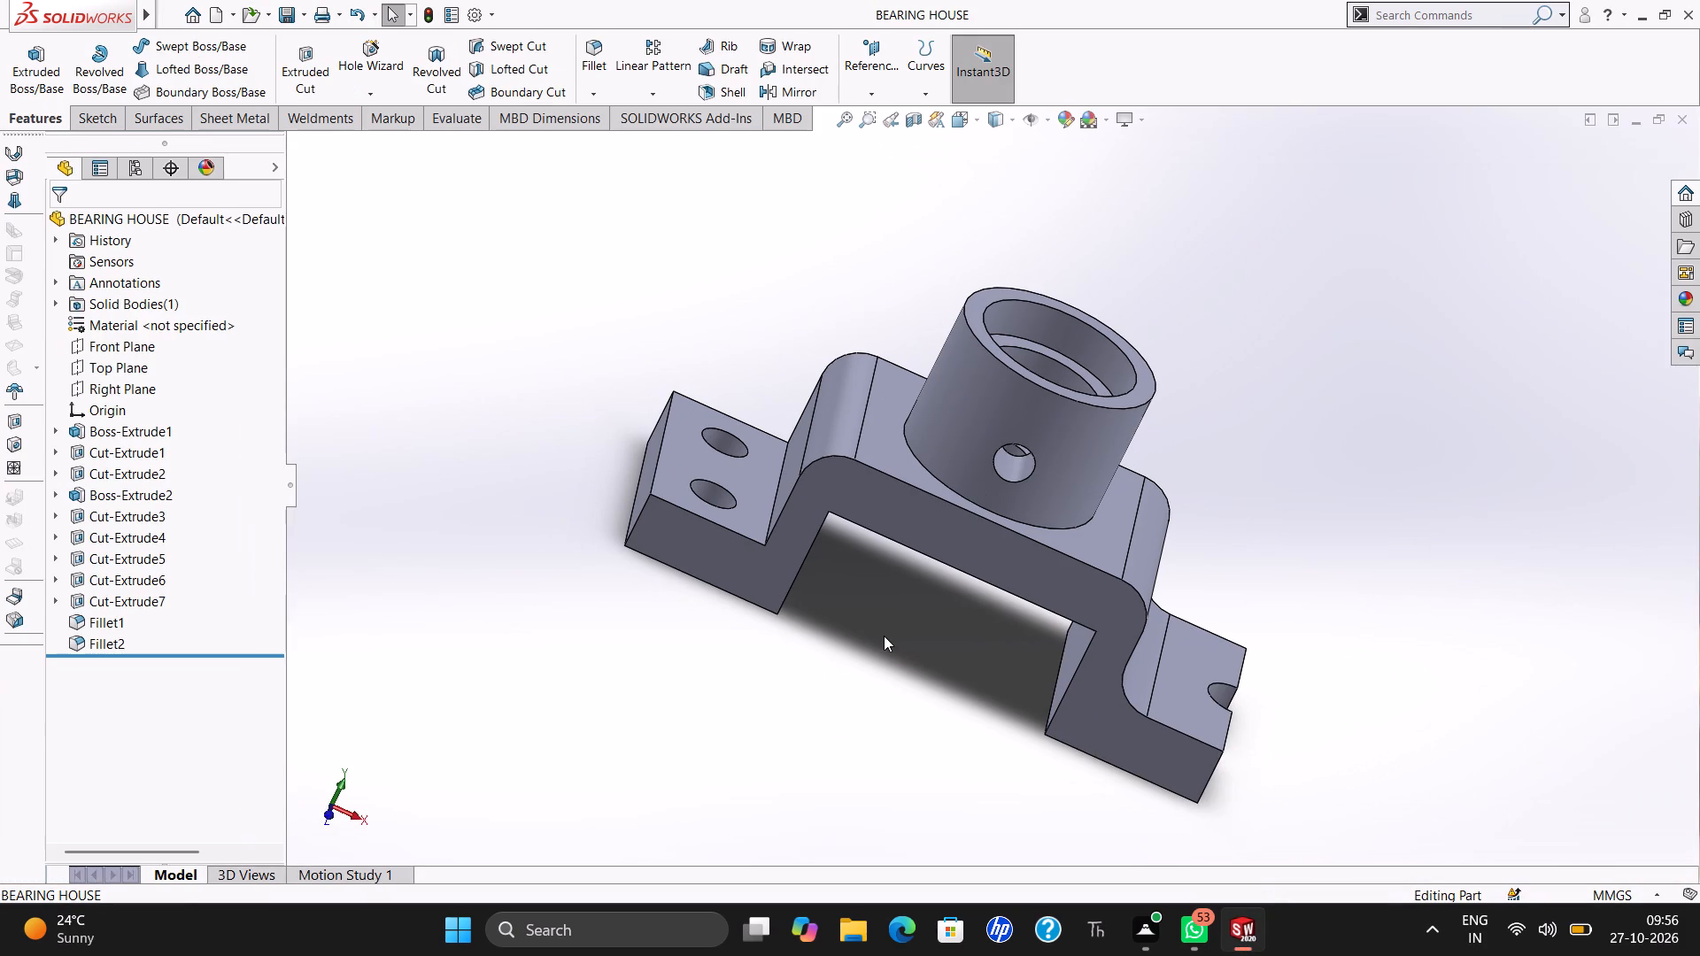
key("ctrl+7")
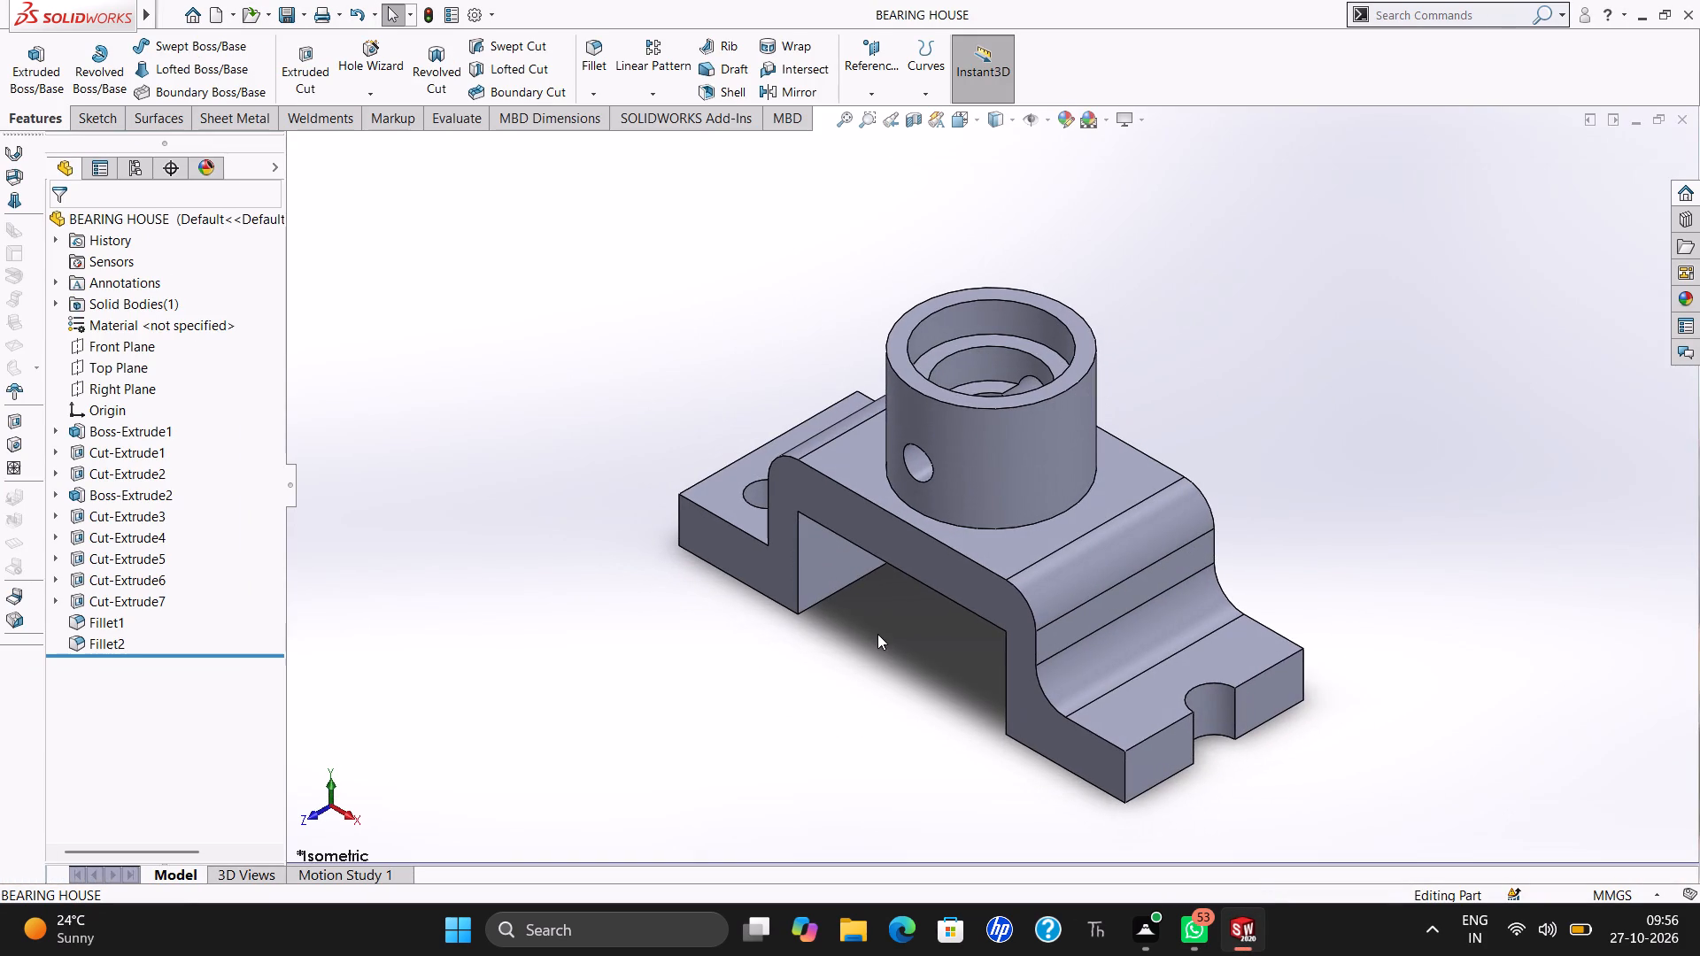
key("ctrl+s")
key("ctrl+s")
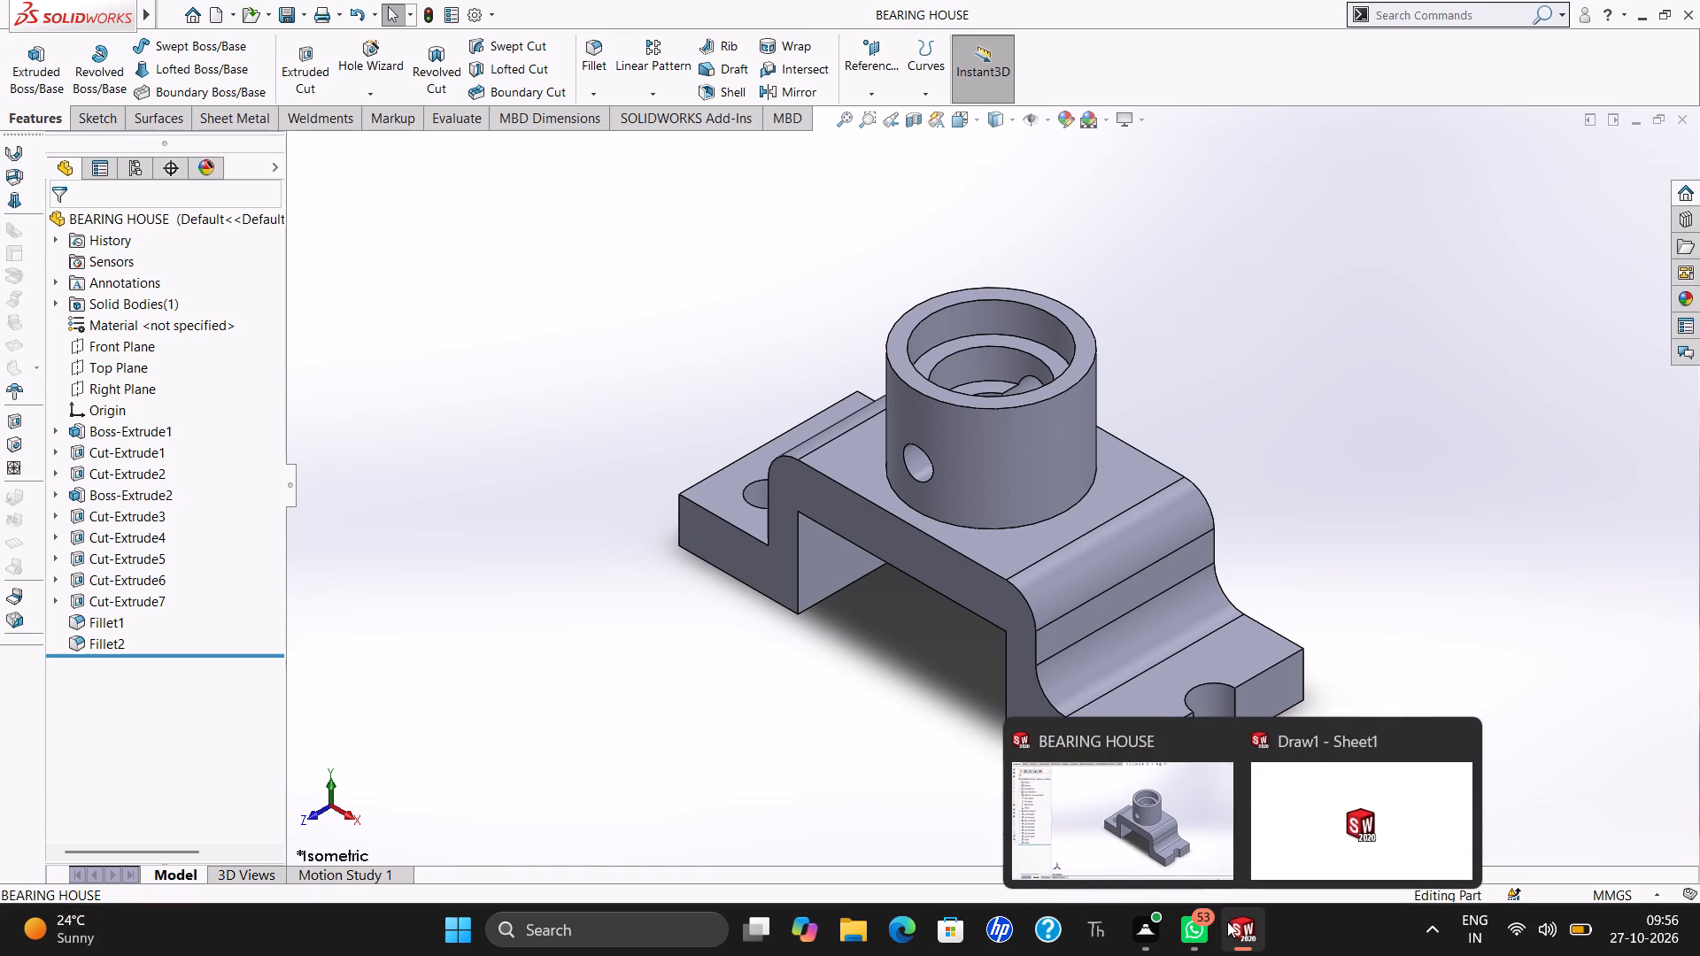
Return to the drawing and delete the front view of BEARING HOUSE from the sheet.
left_click(1296, 840)
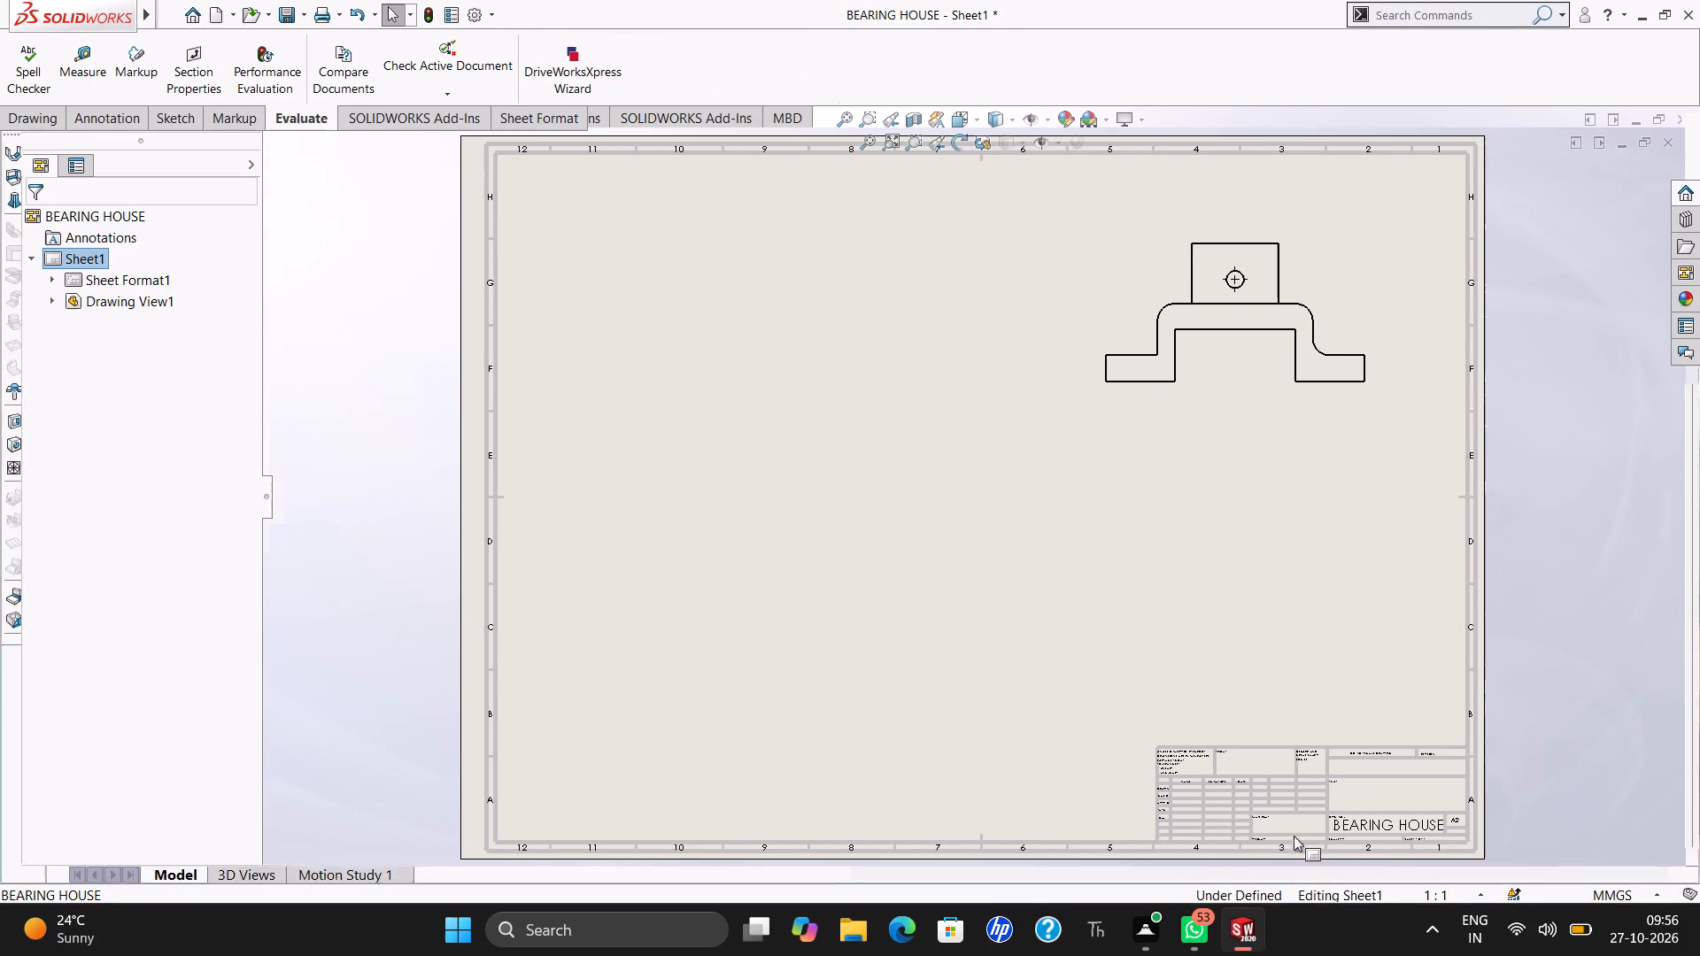
left_click(1147, 271)
key("Delete")
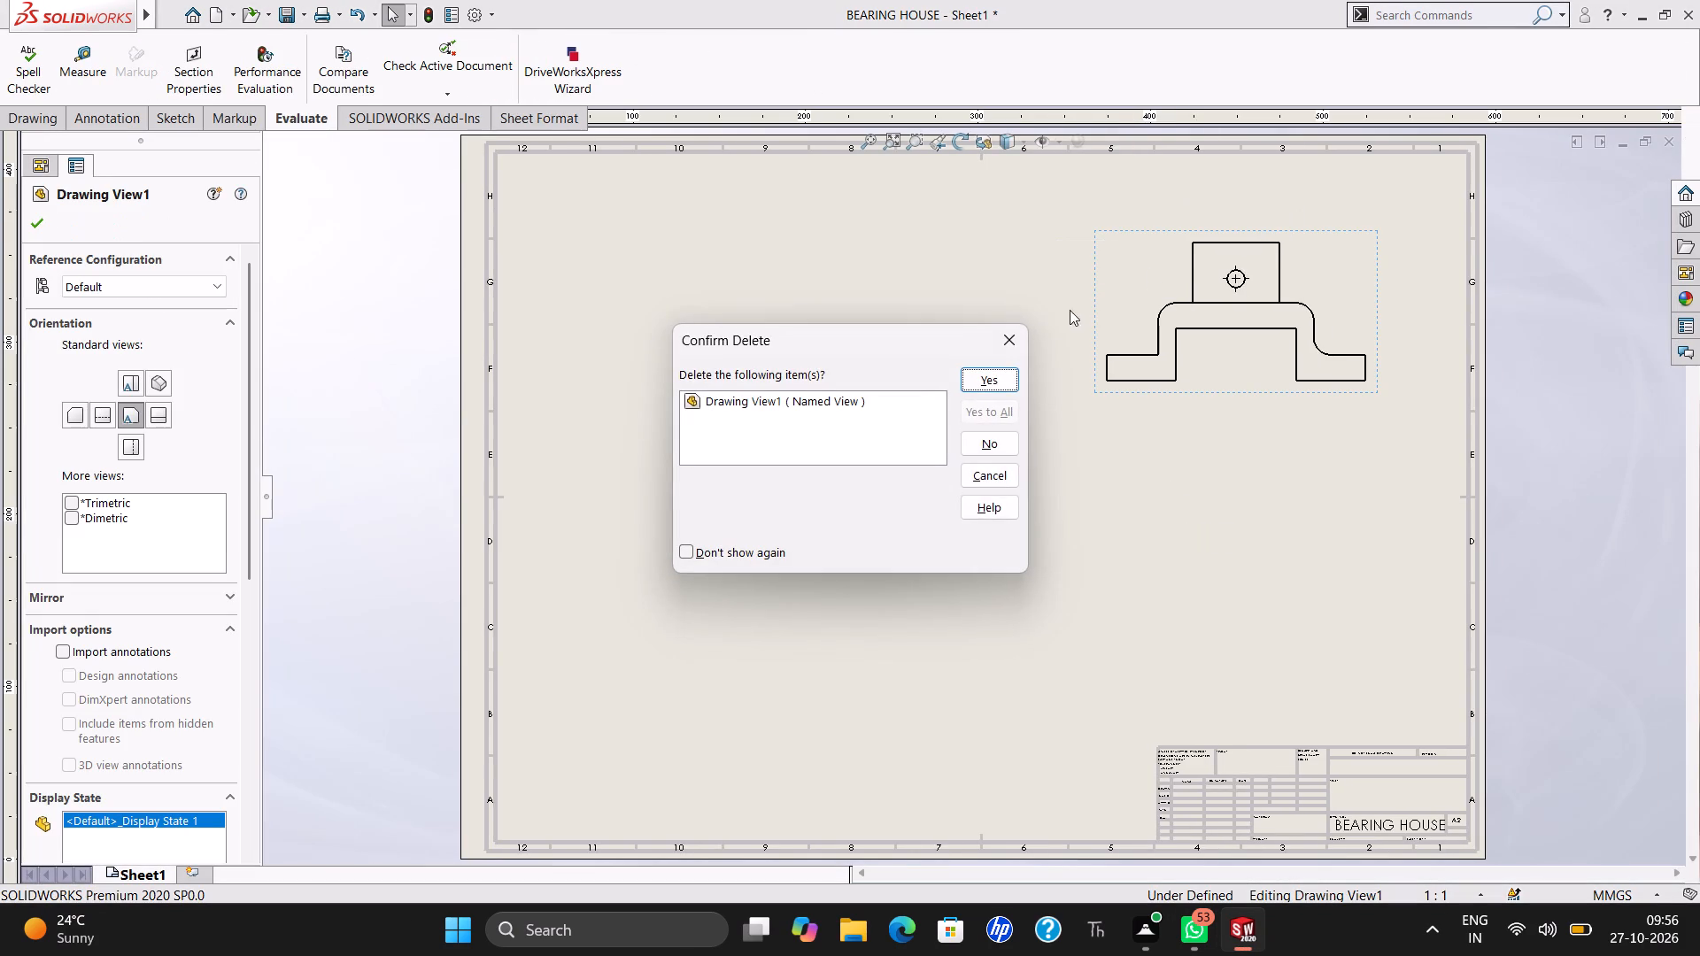
left_click(967, 381)
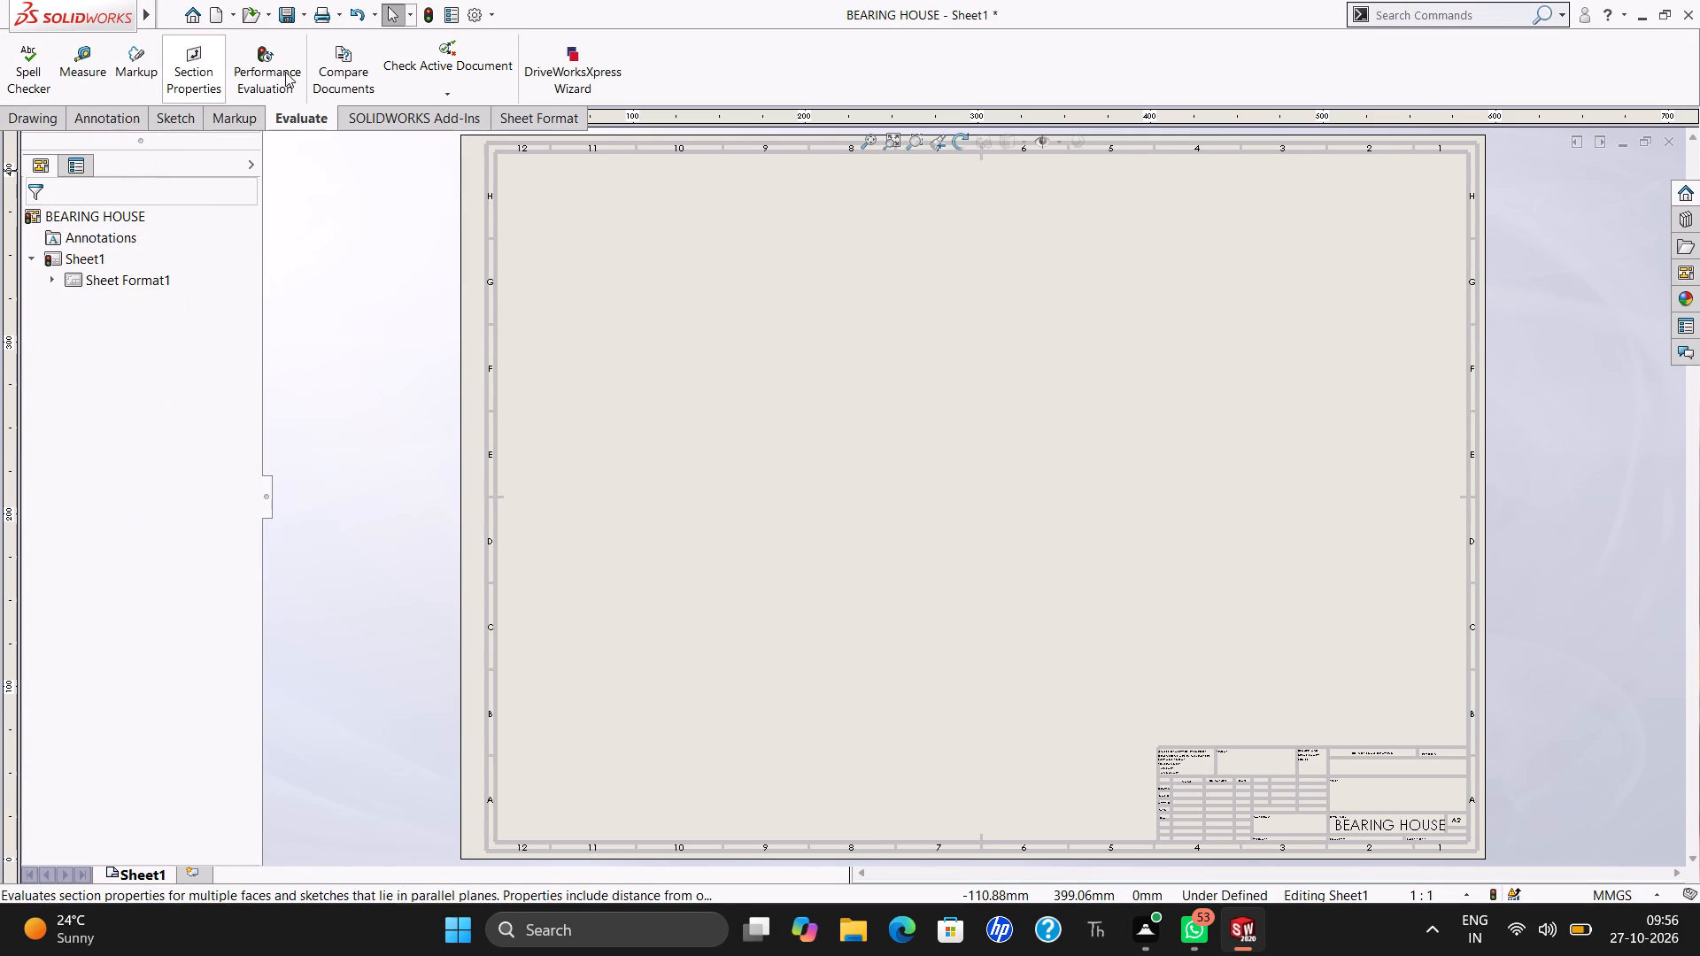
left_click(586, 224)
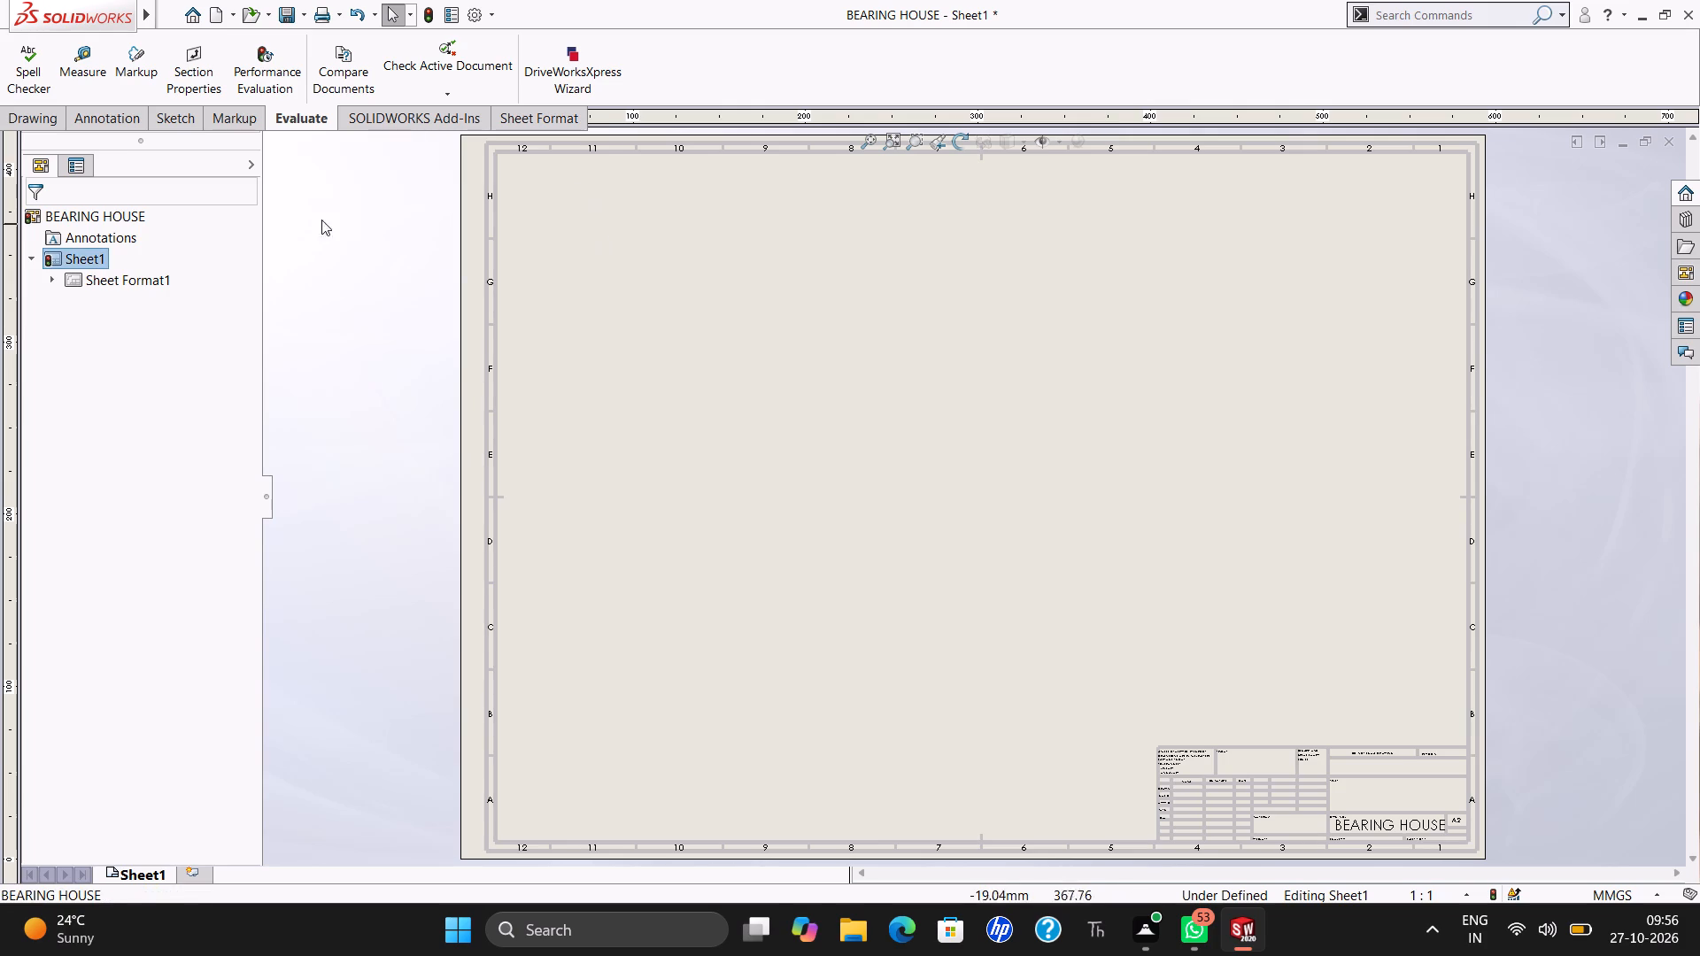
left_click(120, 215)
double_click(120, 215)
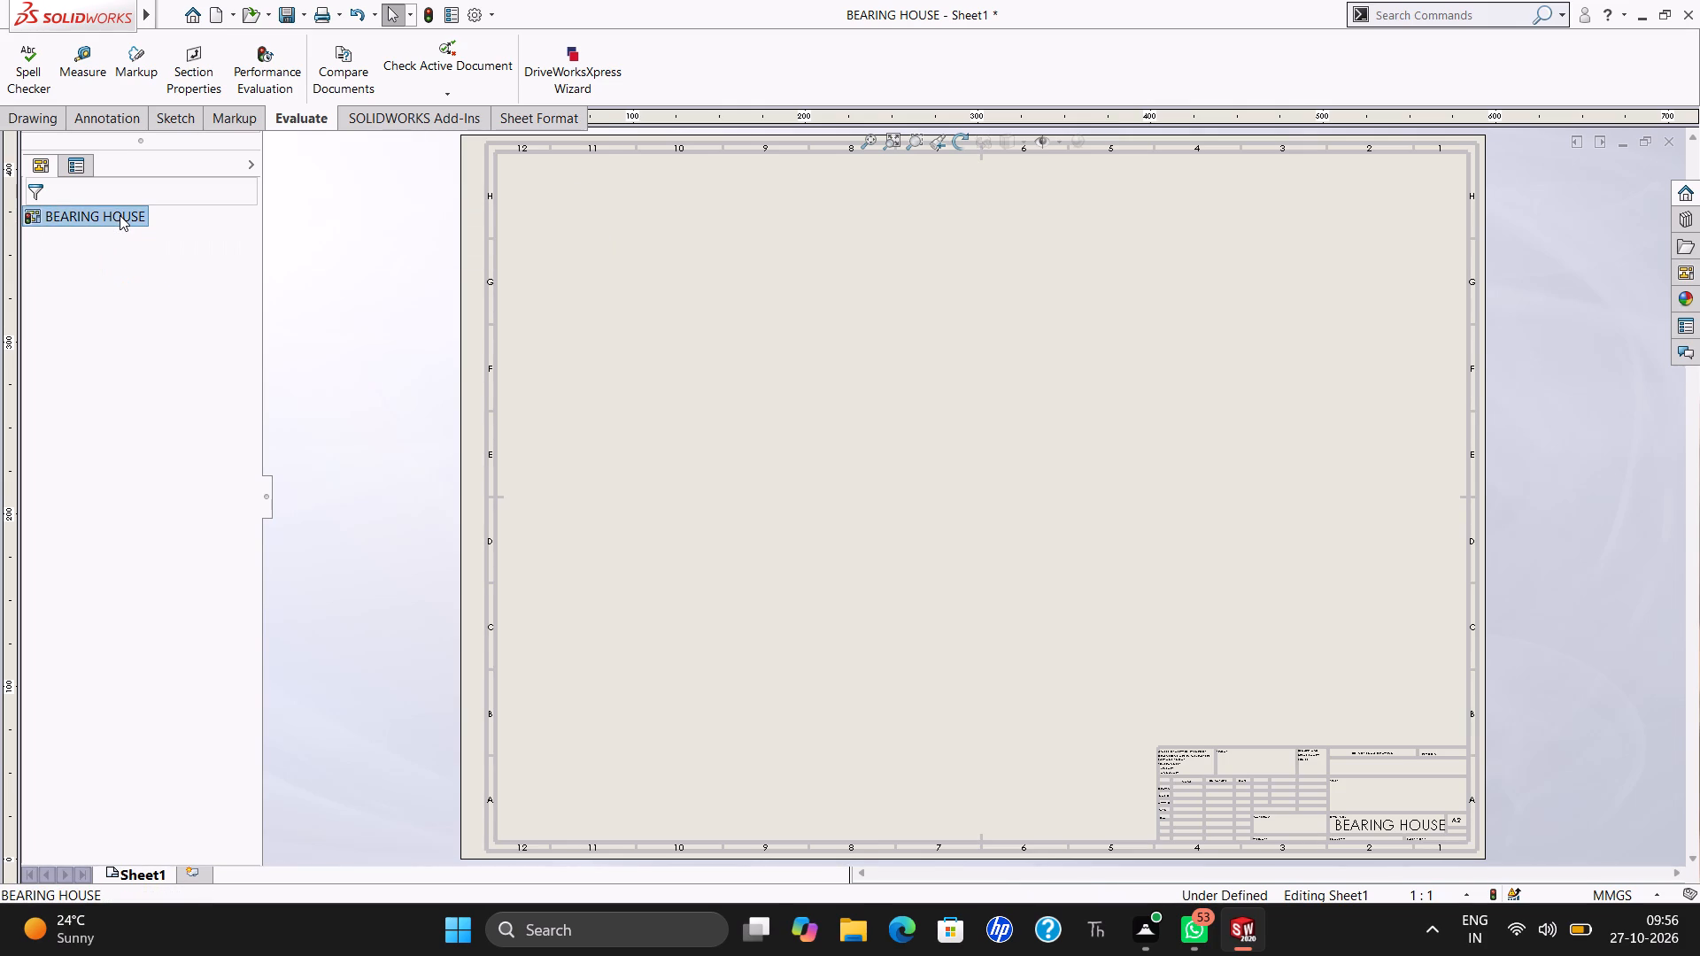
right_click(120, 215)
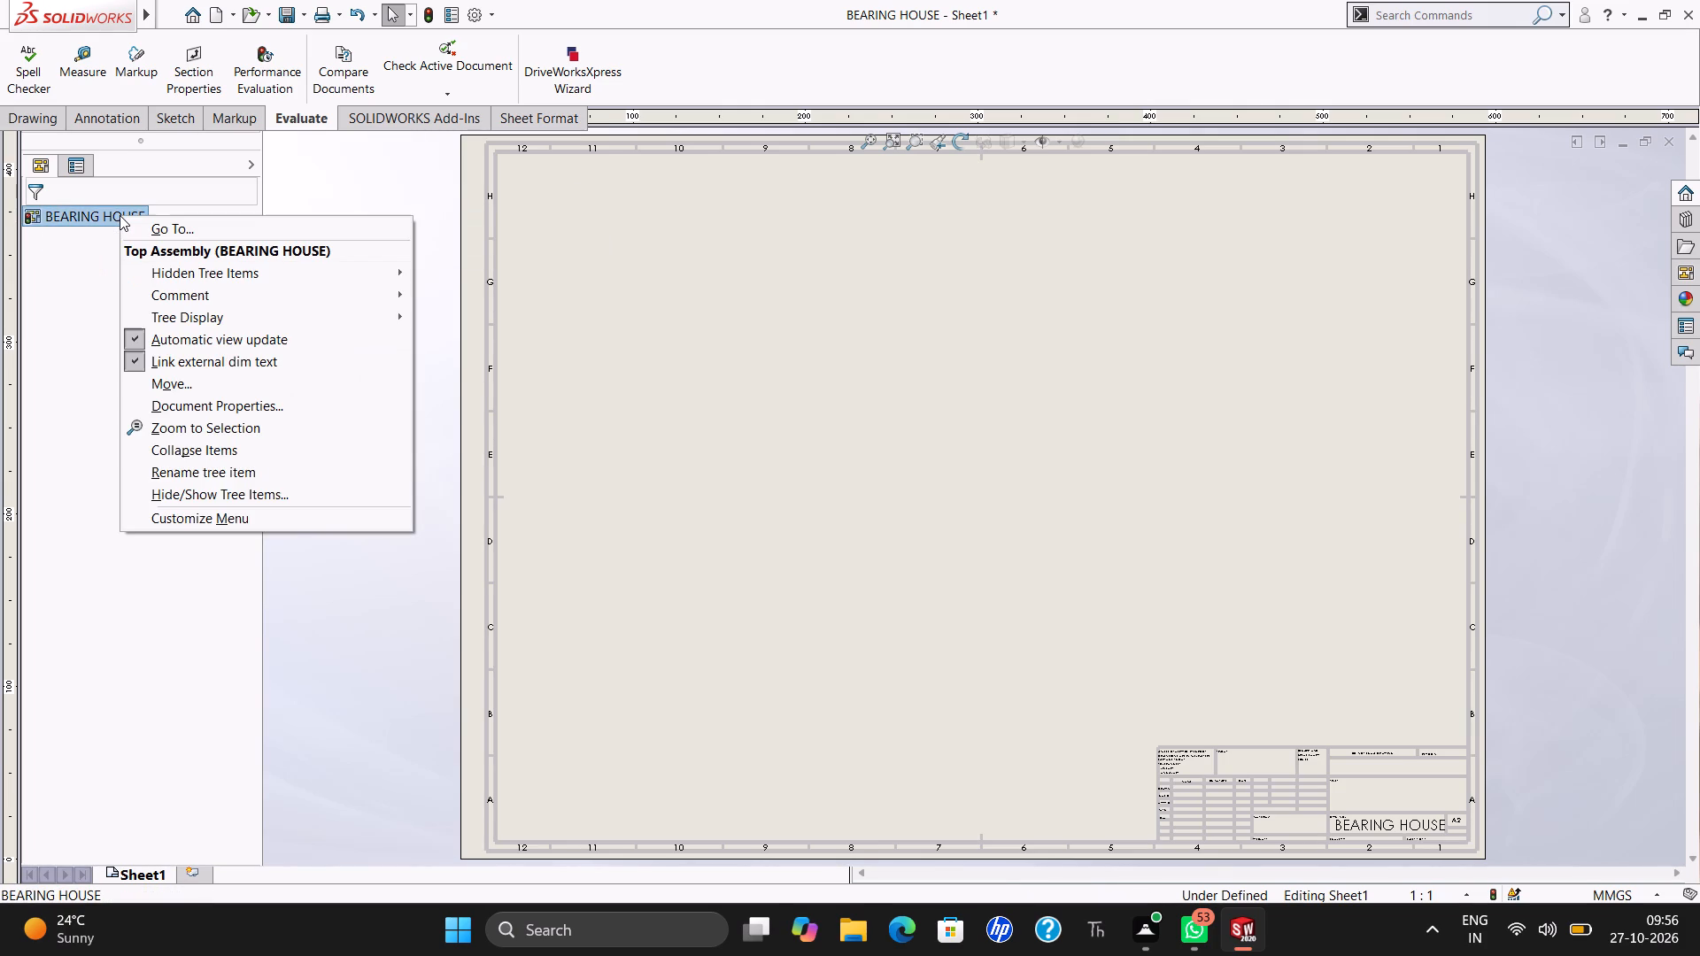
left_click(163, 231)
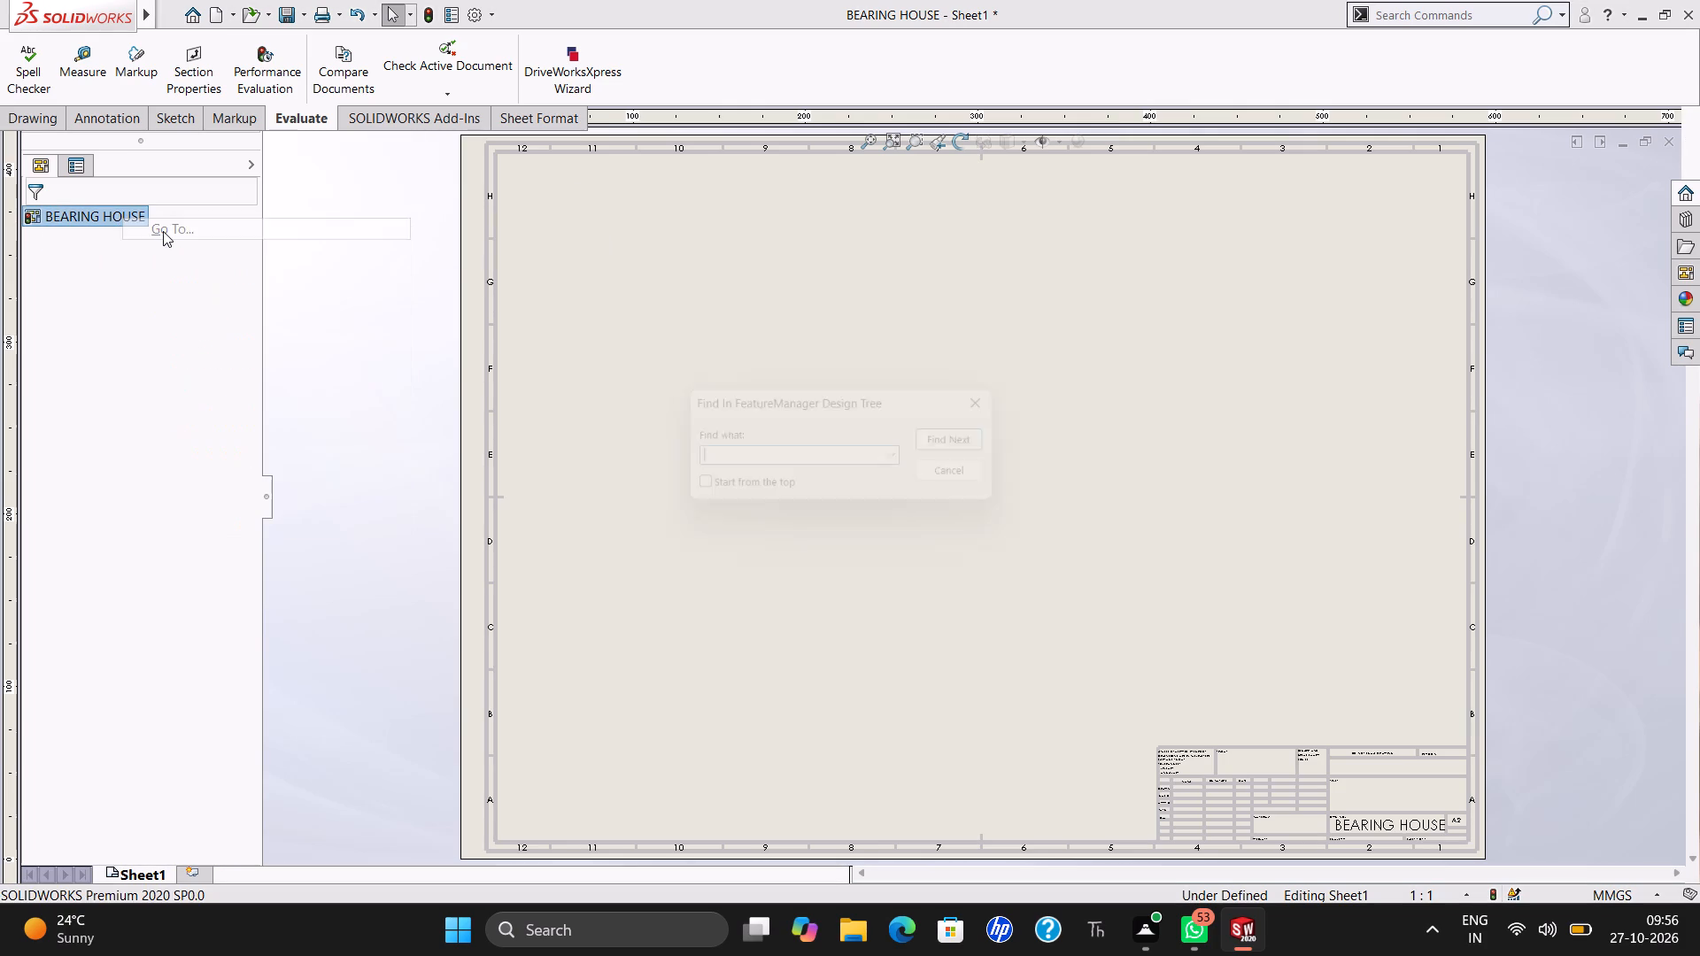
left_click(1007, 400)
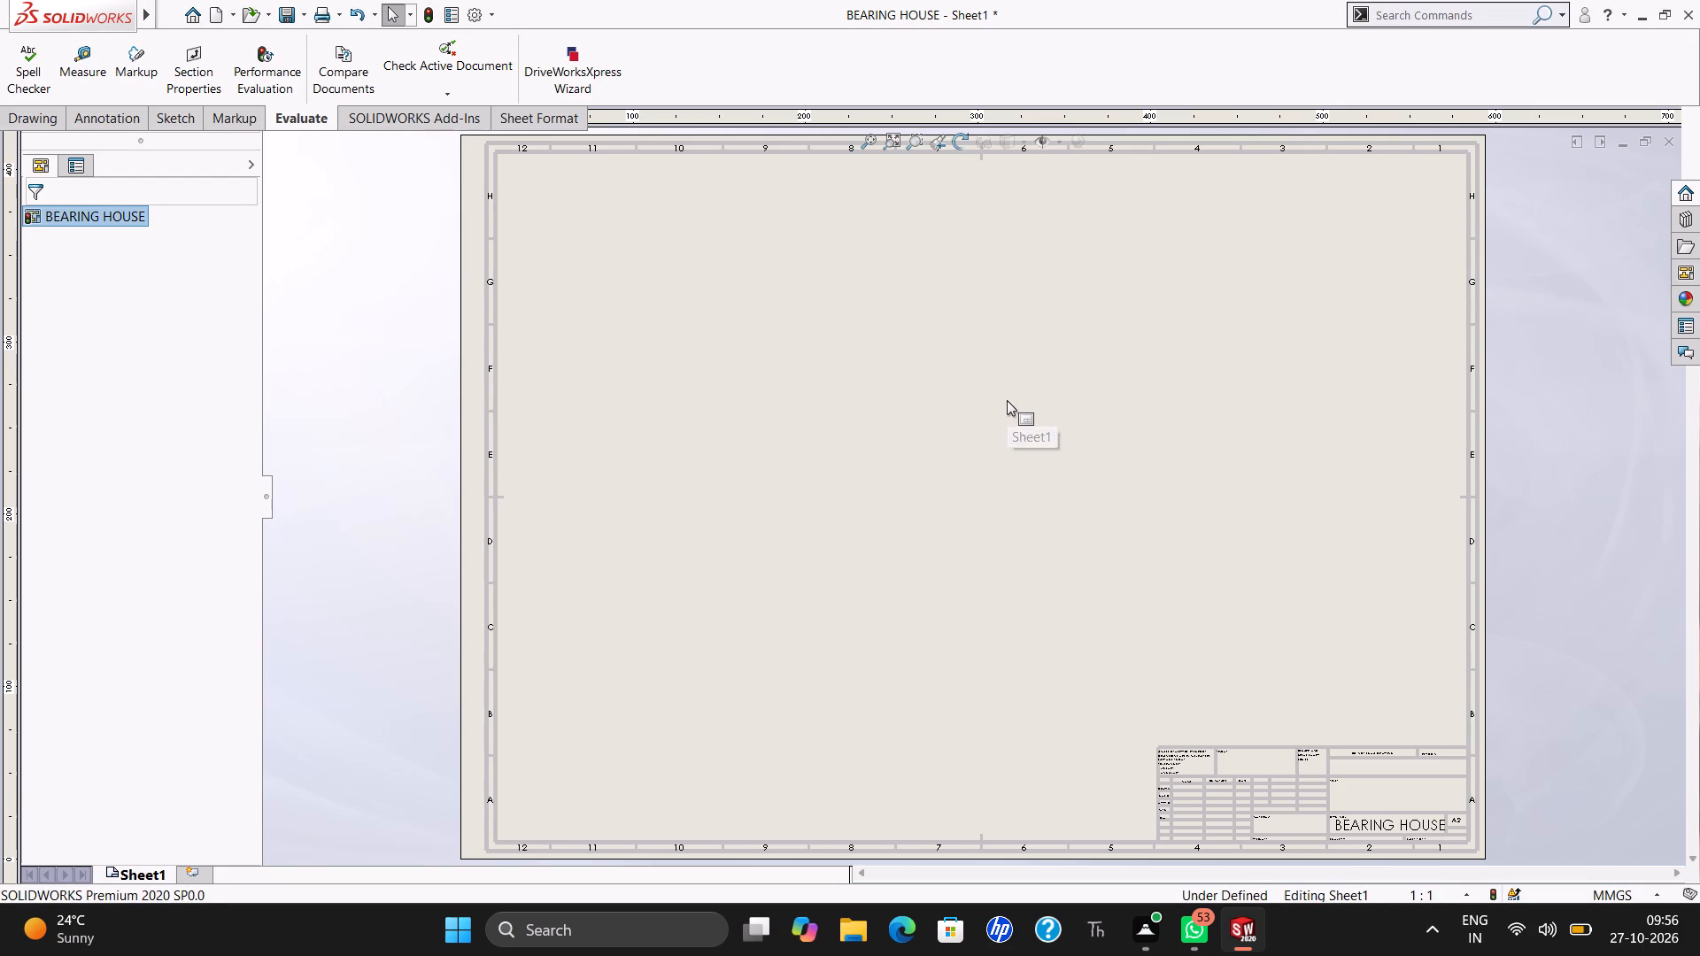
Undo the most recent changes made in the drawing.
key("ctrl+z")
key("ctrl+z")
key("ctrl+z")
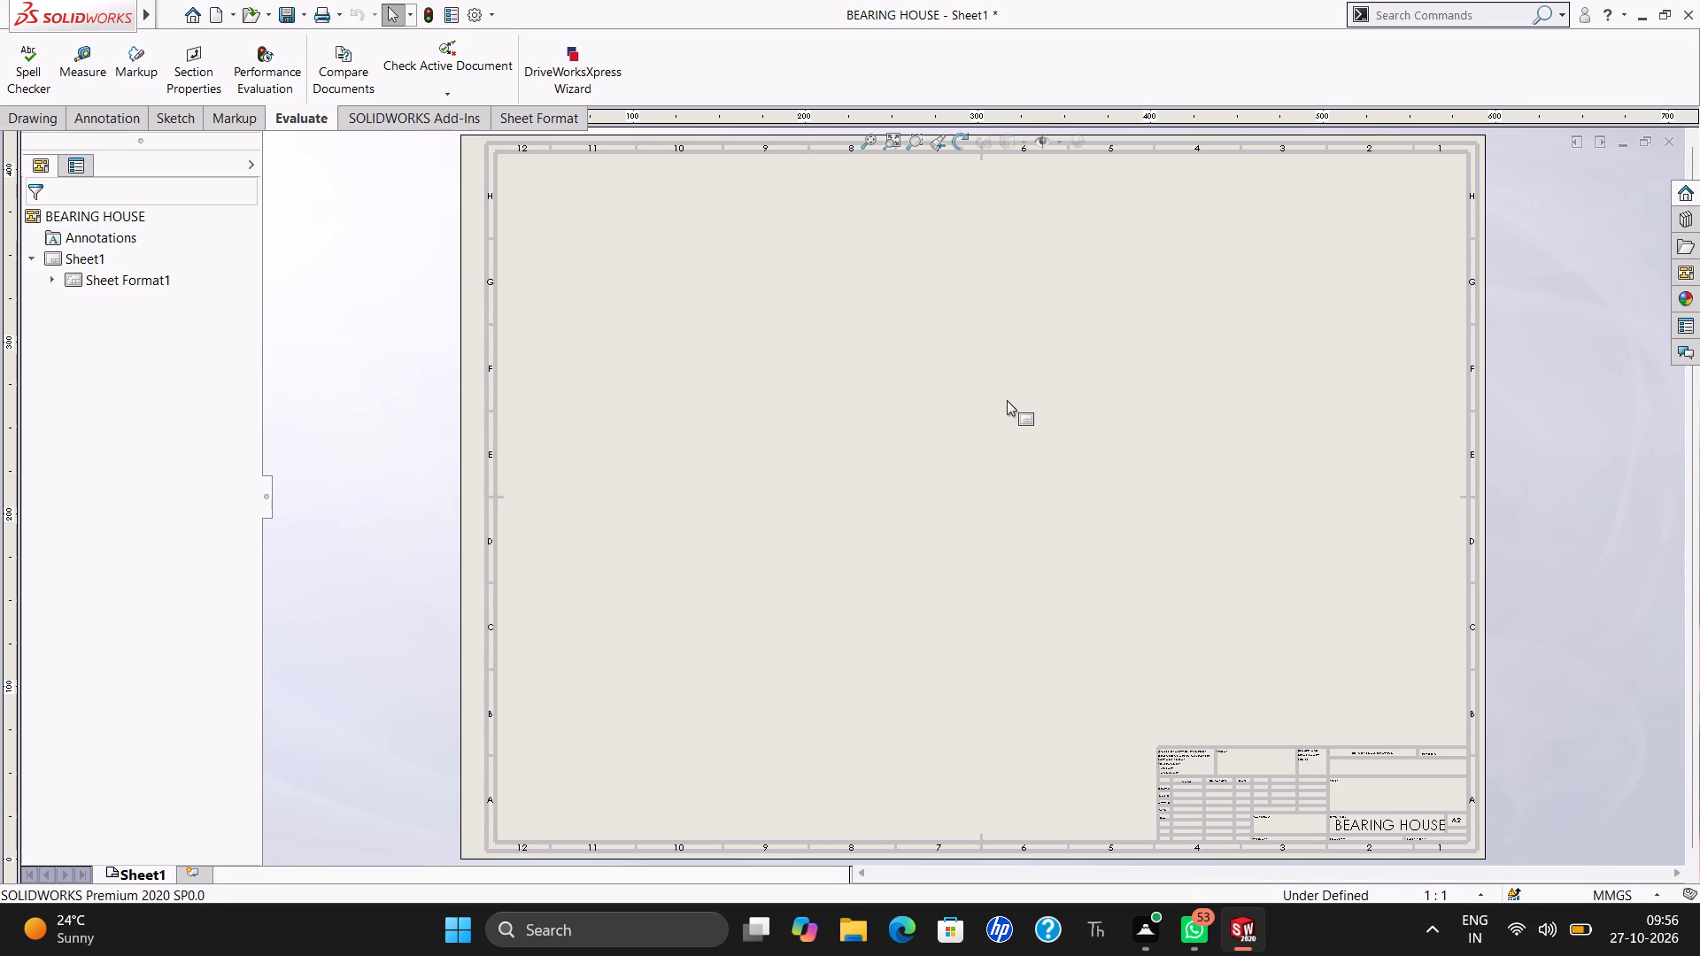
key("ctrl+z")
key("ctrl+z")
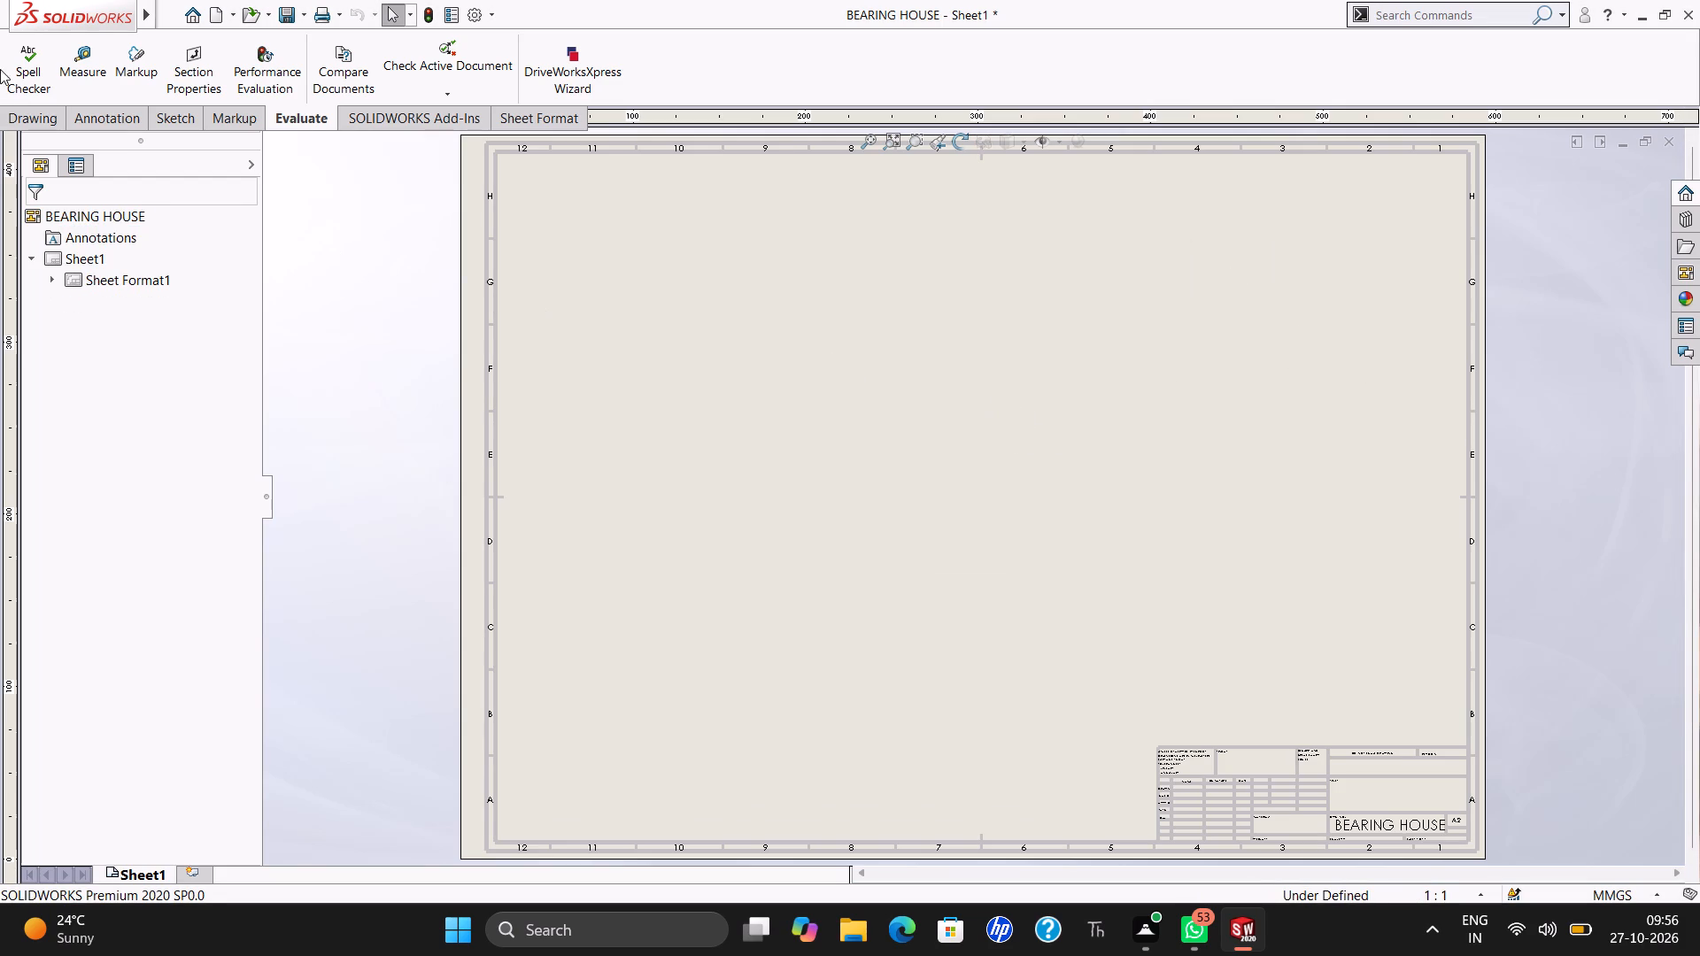
Insert an isometric model view of the BEARING HOUSE part from the Documents folder in the upper-right area of the sheet.
left_click(29, 124)
left_click(21, 73)
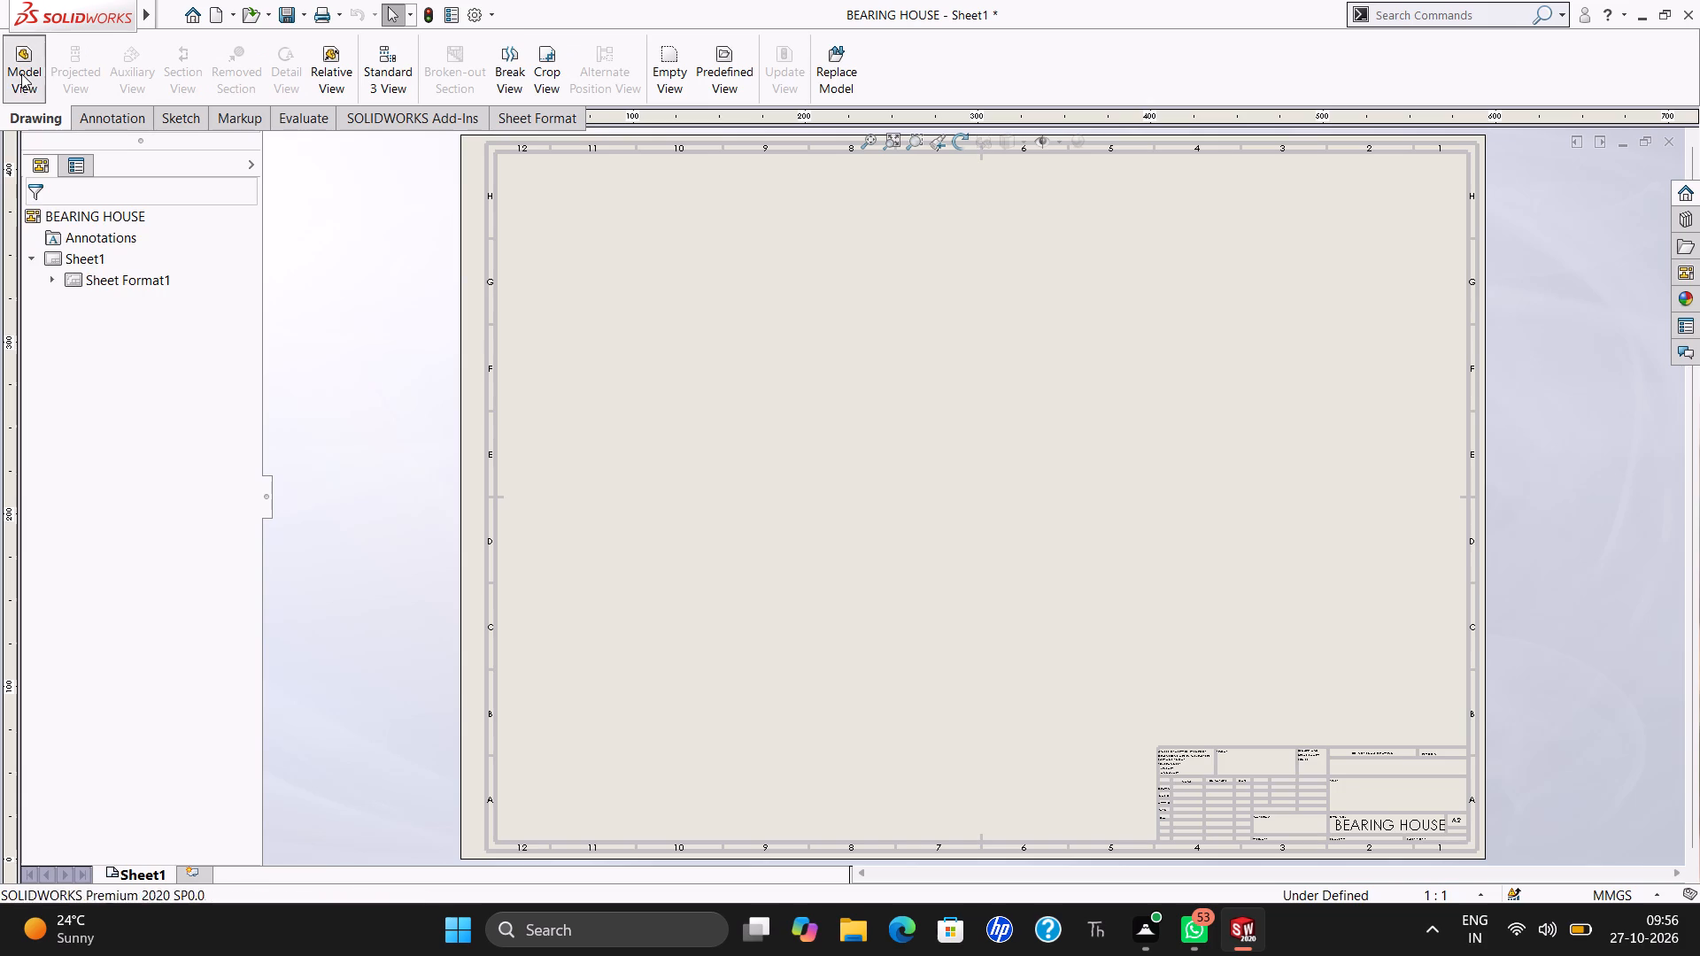
left_click(131, 517)
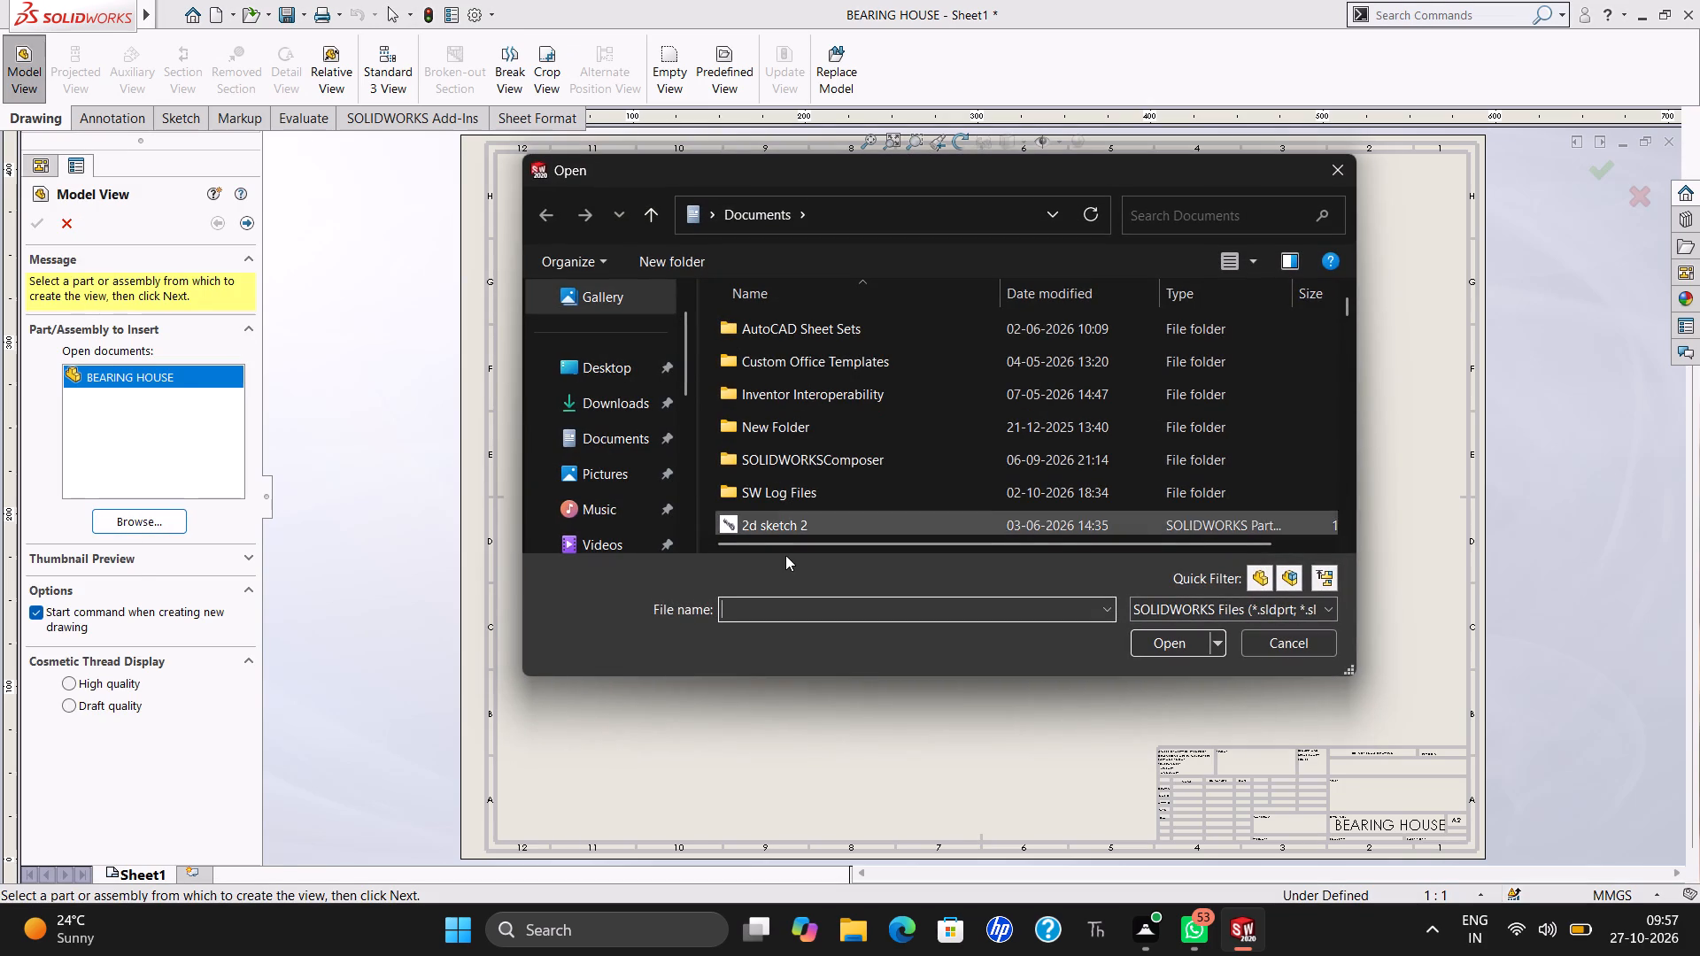
left_click(790, 593)
type("BE")
left_click(797, 633)
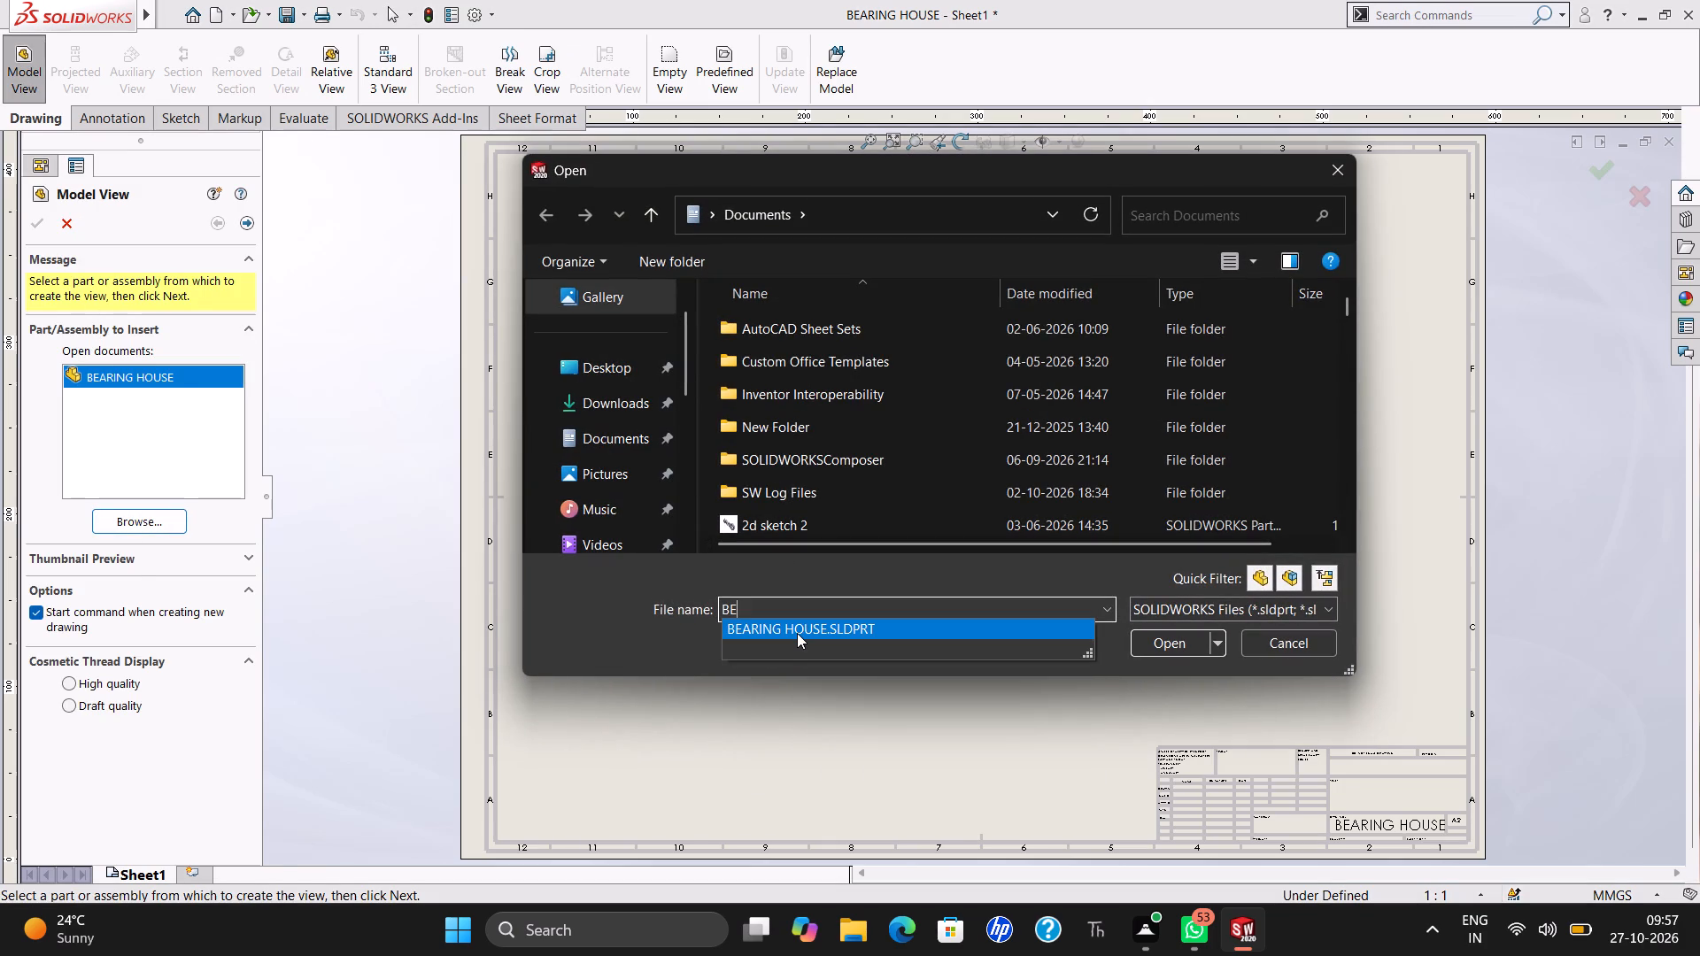
left_click(1154, 641)
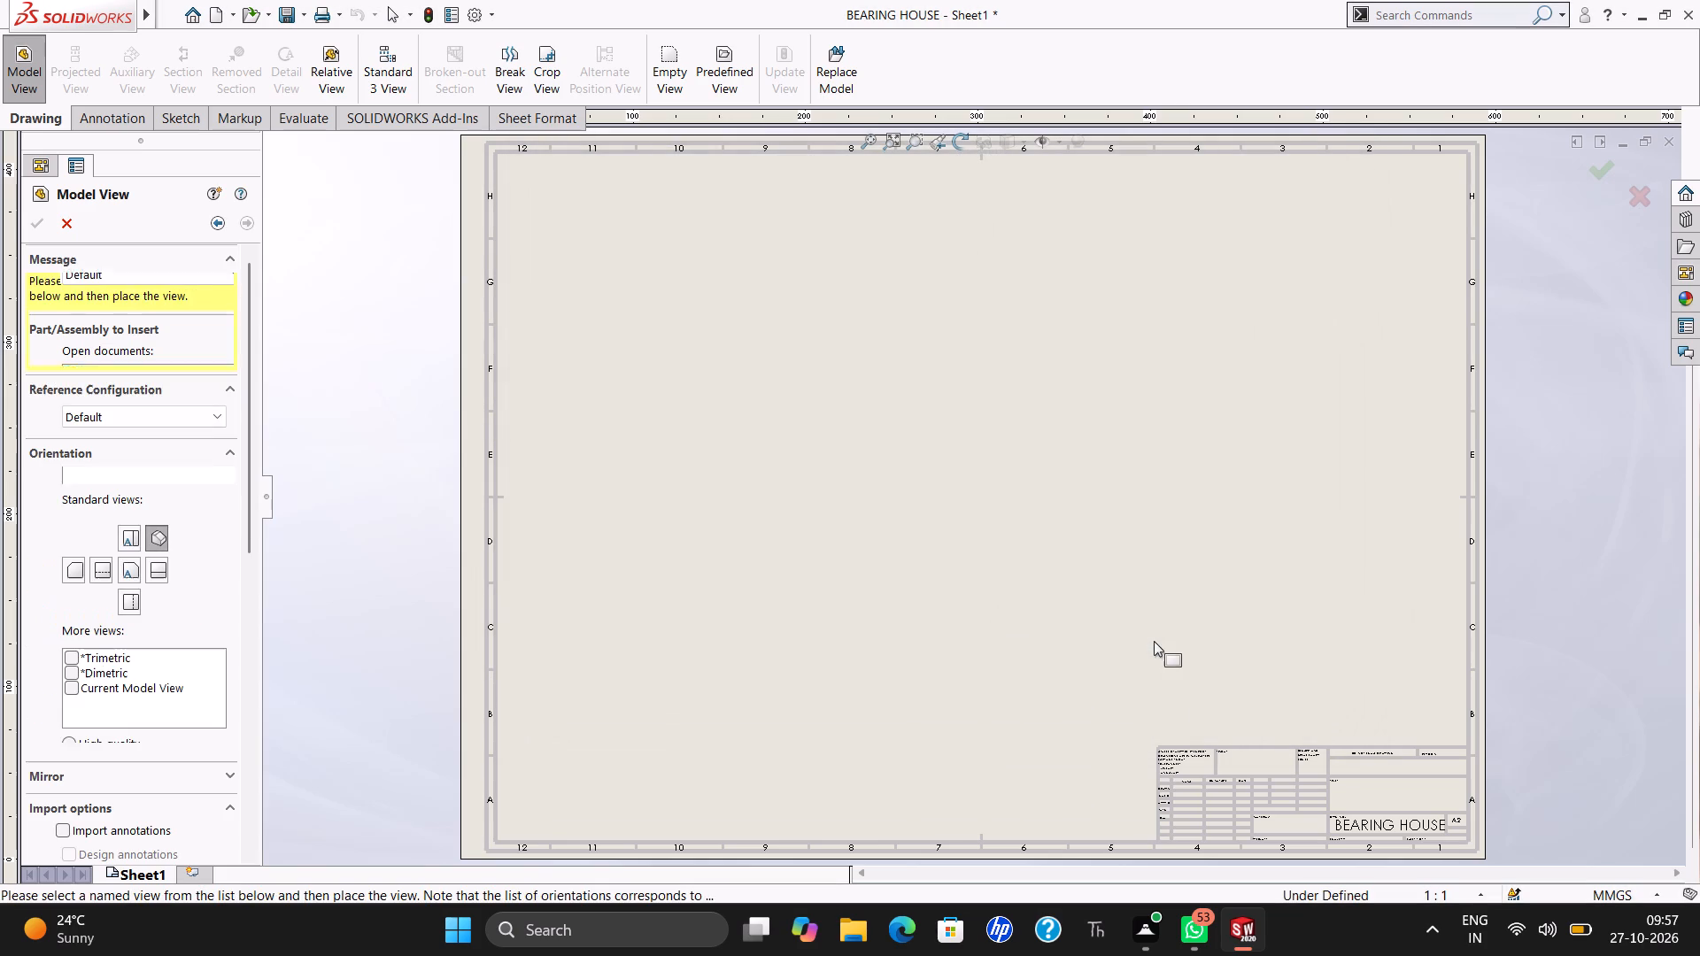
left_click(1253, 364)
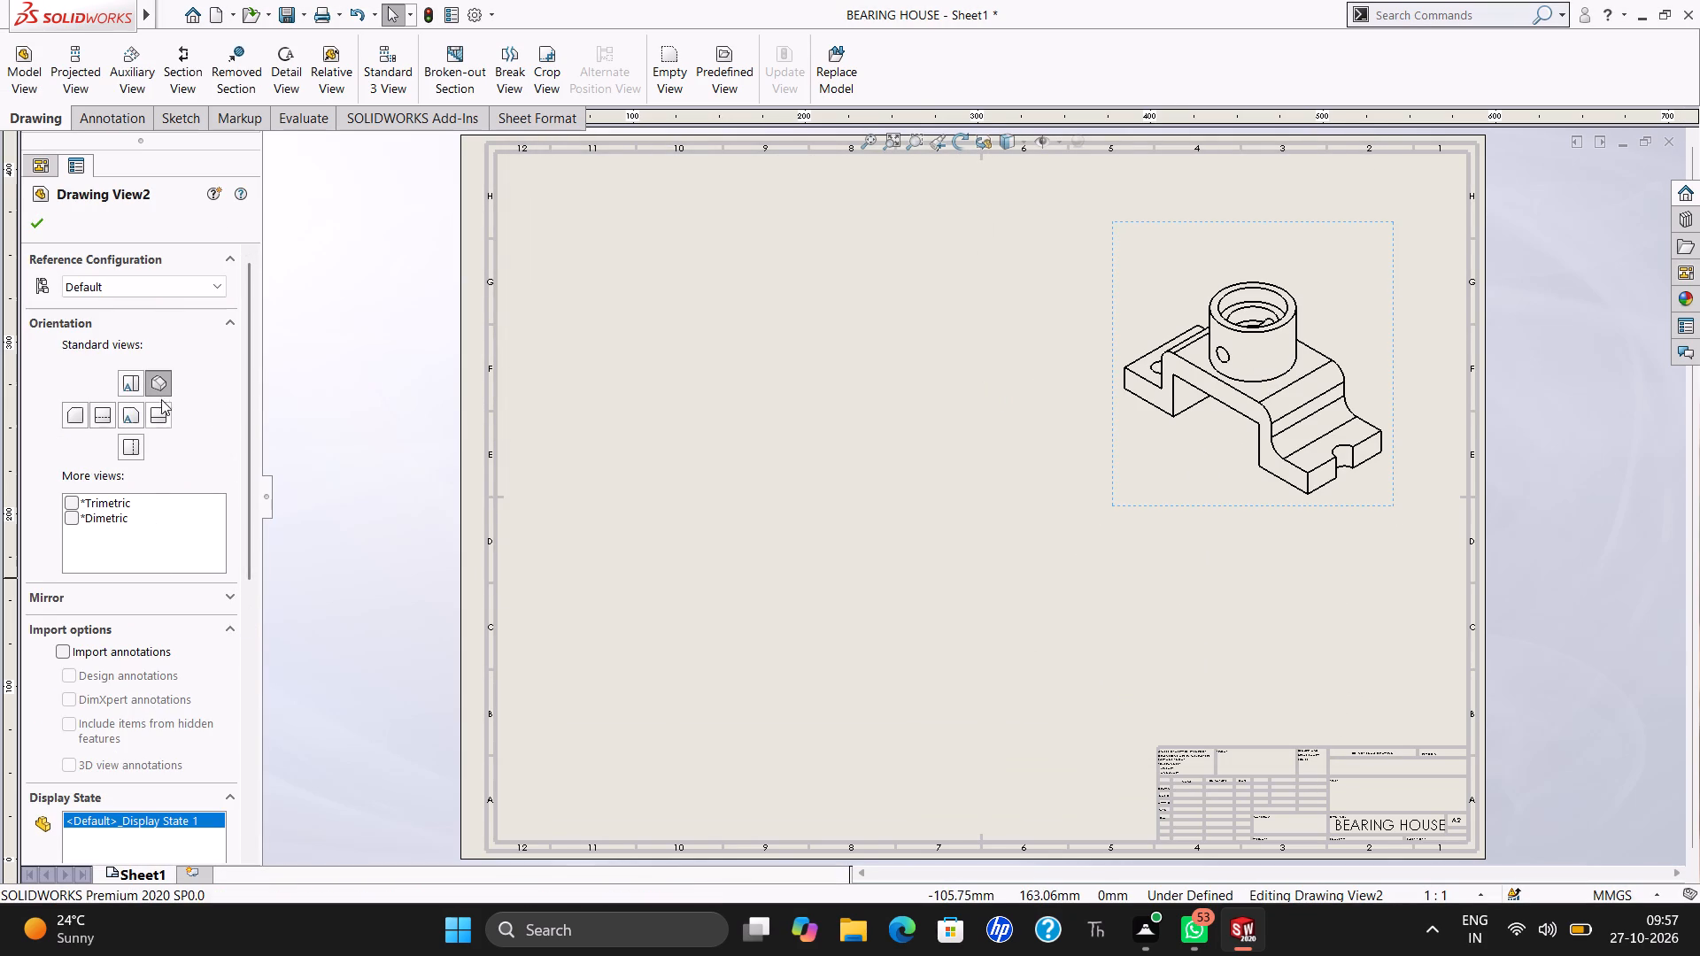
Set the isometric view's display style to Shaded, without edges.
scroll(152, 544, "down", 4)
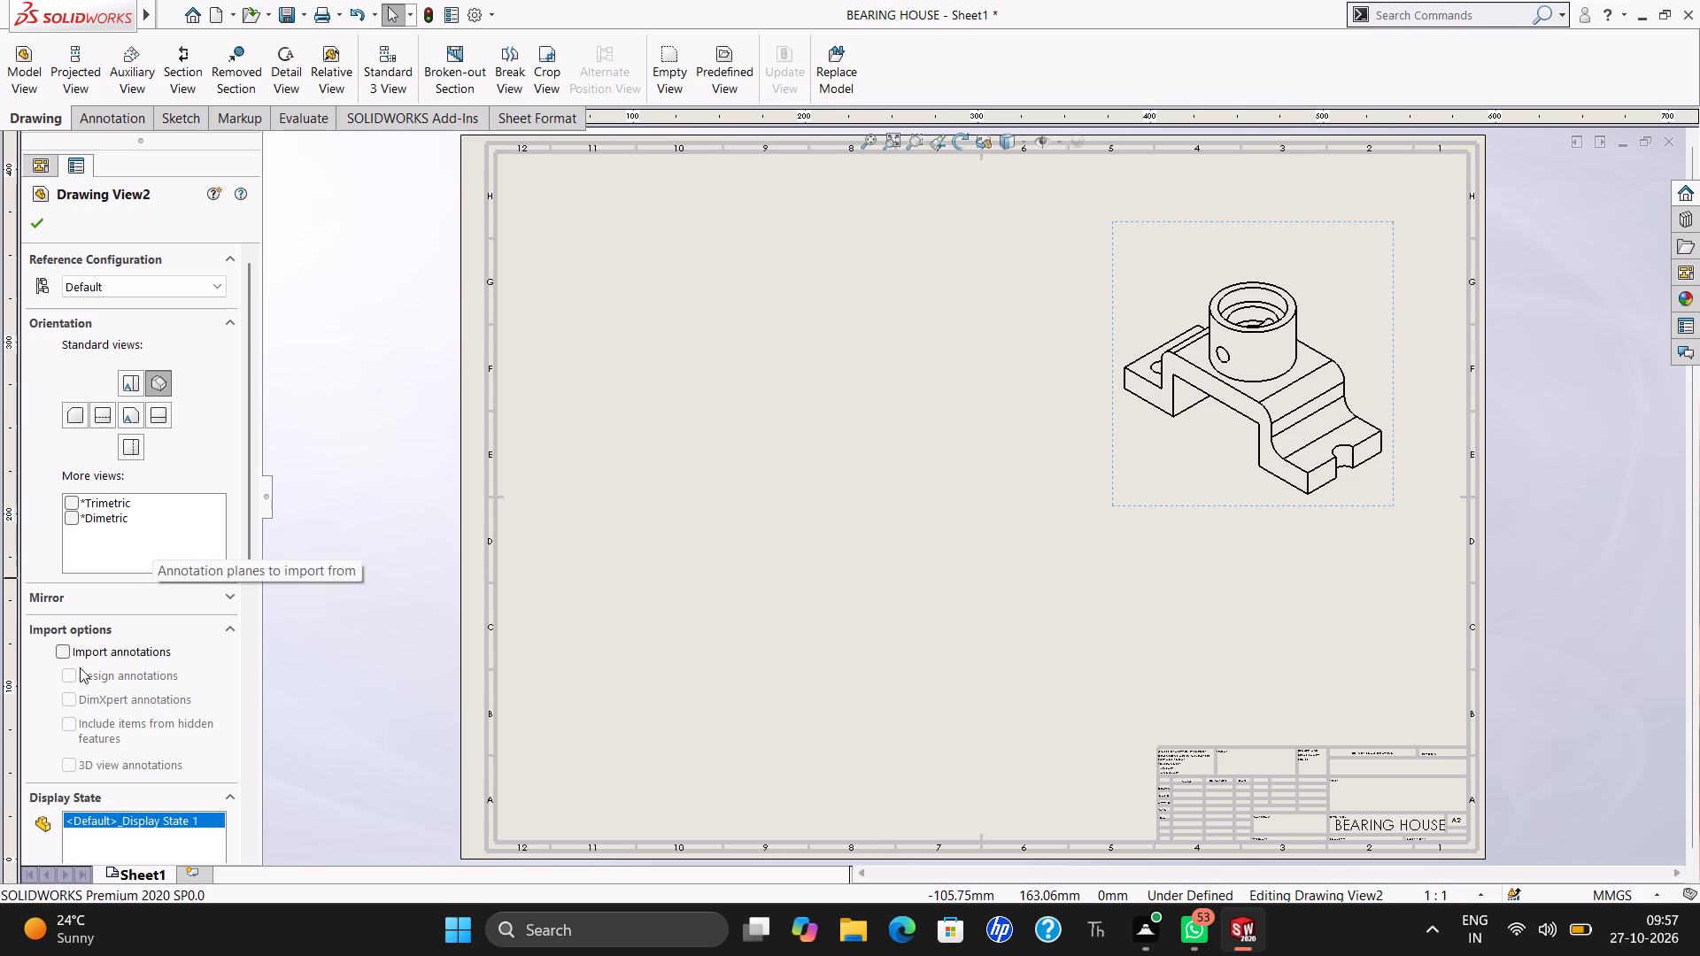
scroll(69, 653, "down", 4)
scroll(69, 653, "up", 9)
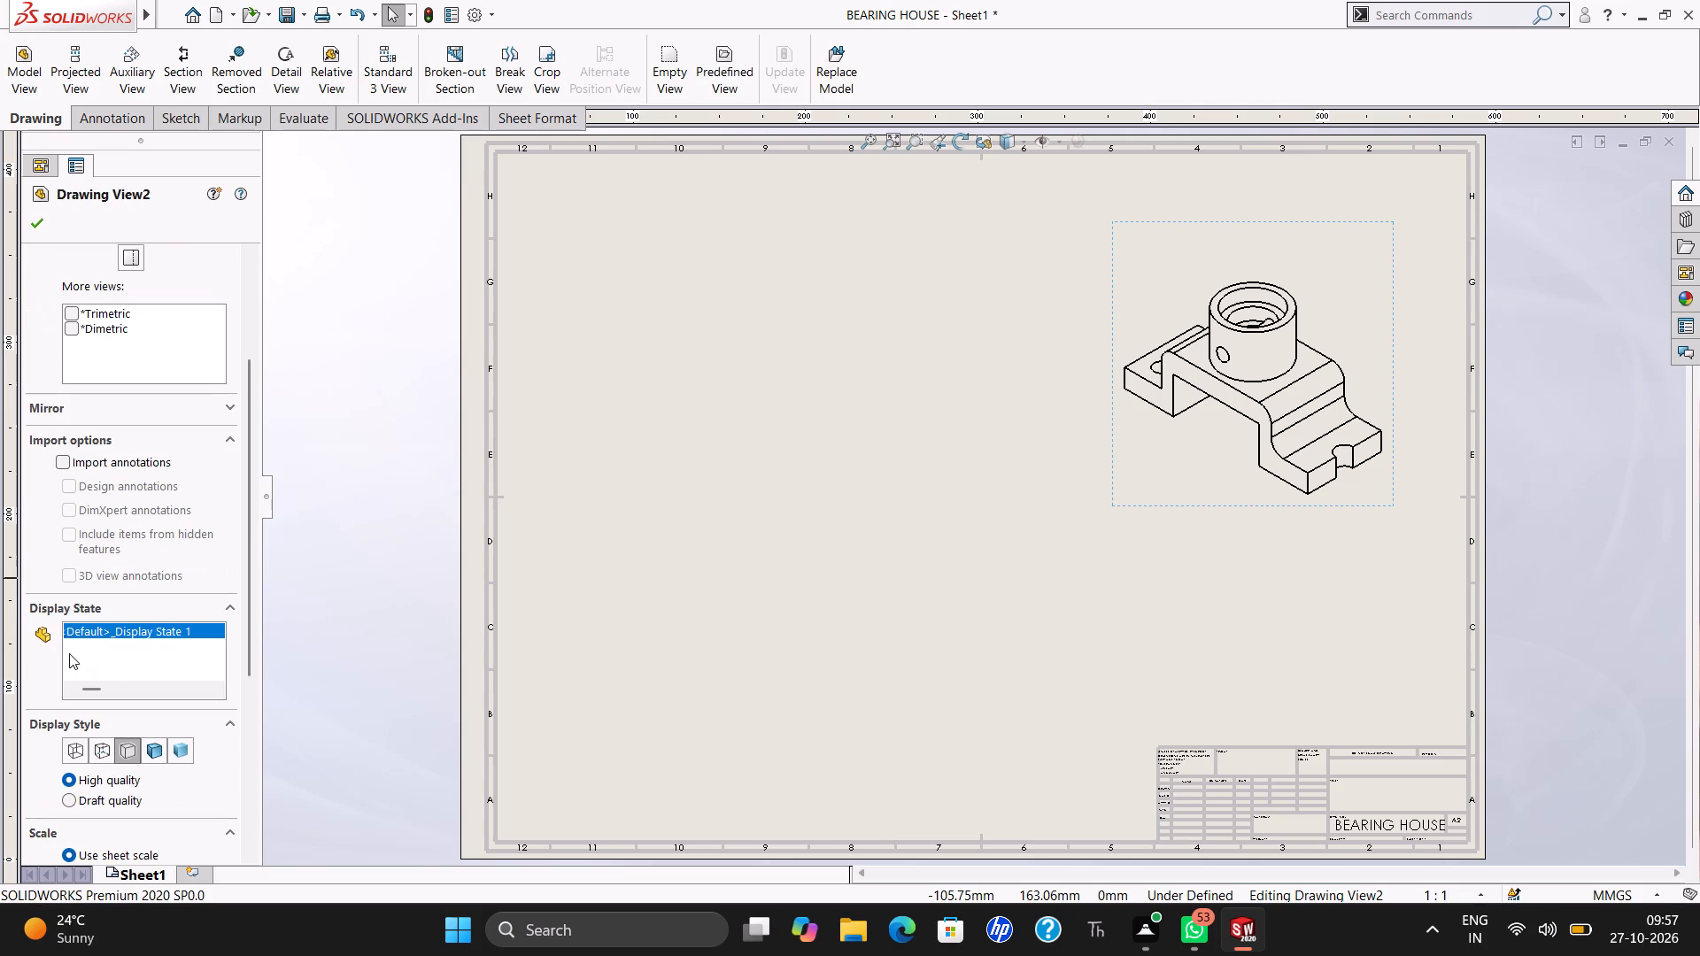
scroll(69, 653, "up", 17)
left_click(156, 750)
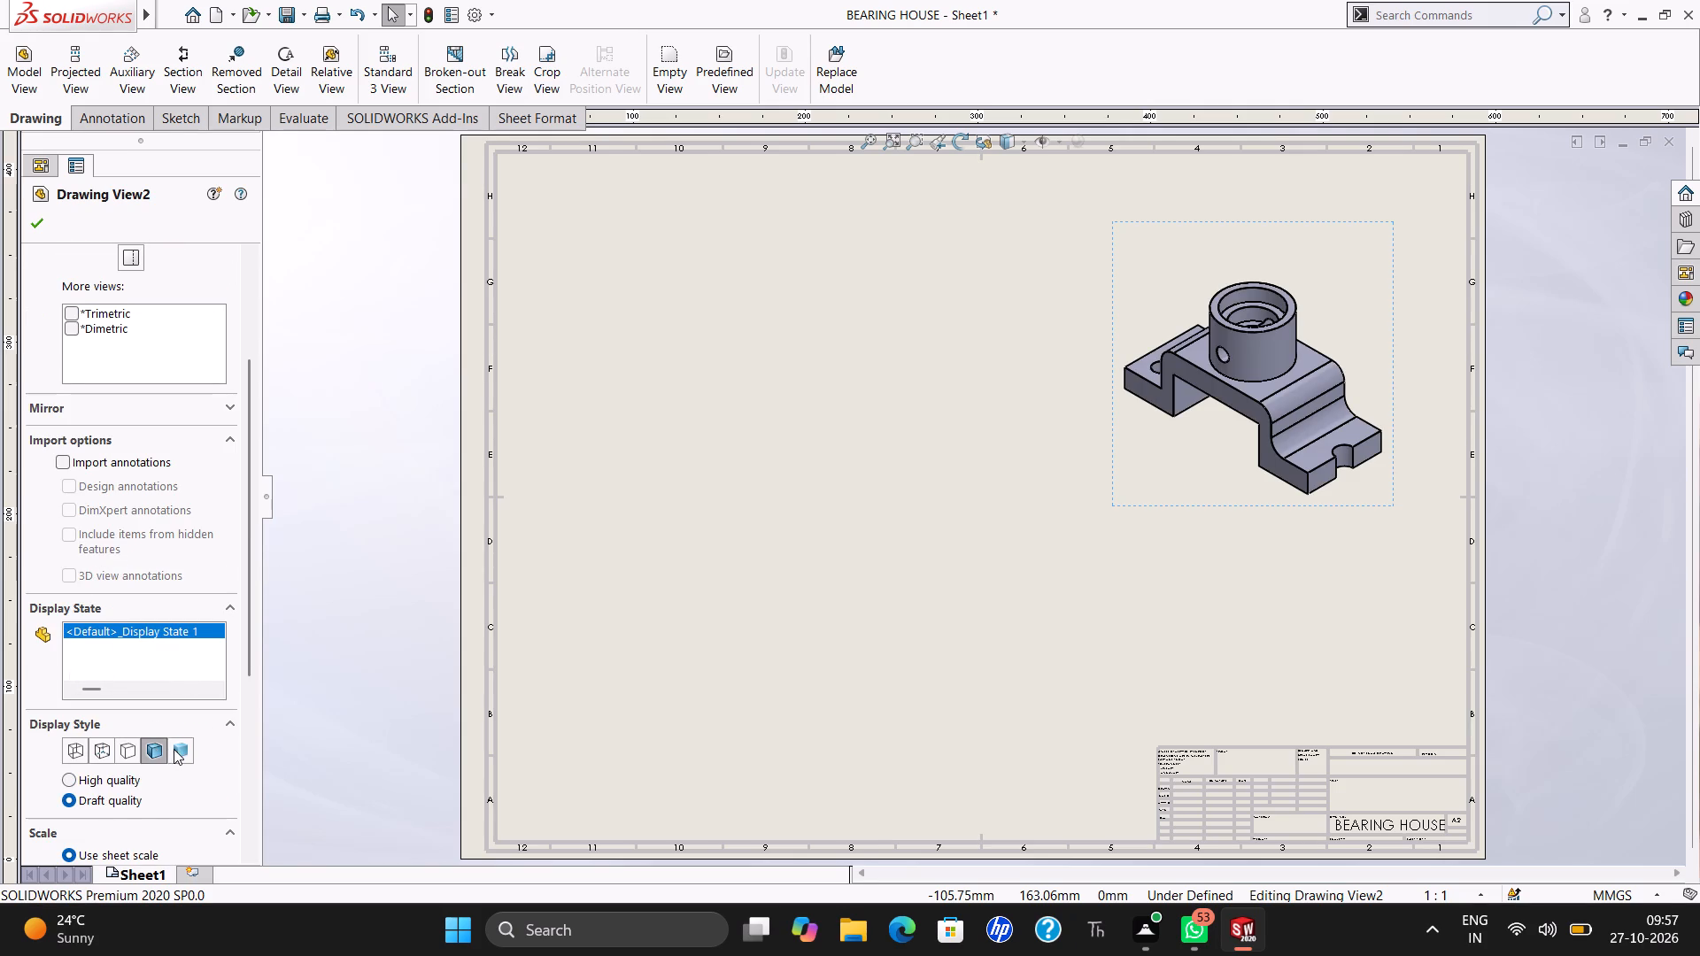
left_click(174, 749)
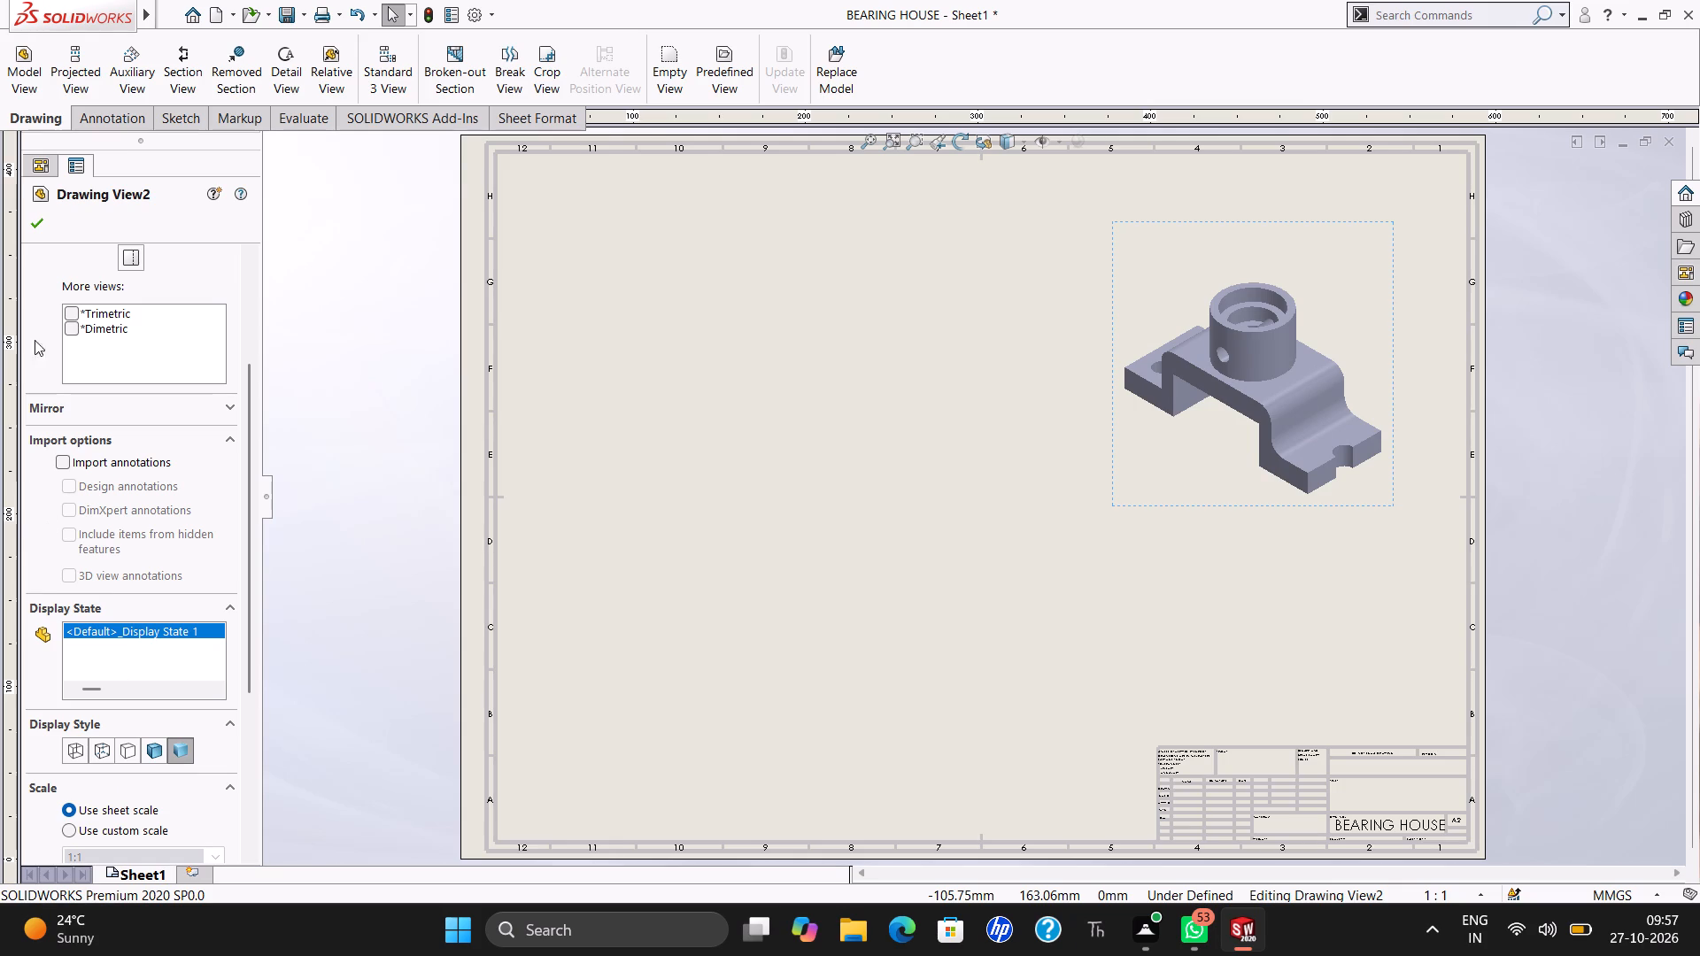
Change the orientation of the shaded view to Trimetric.
left_click(74, 311)
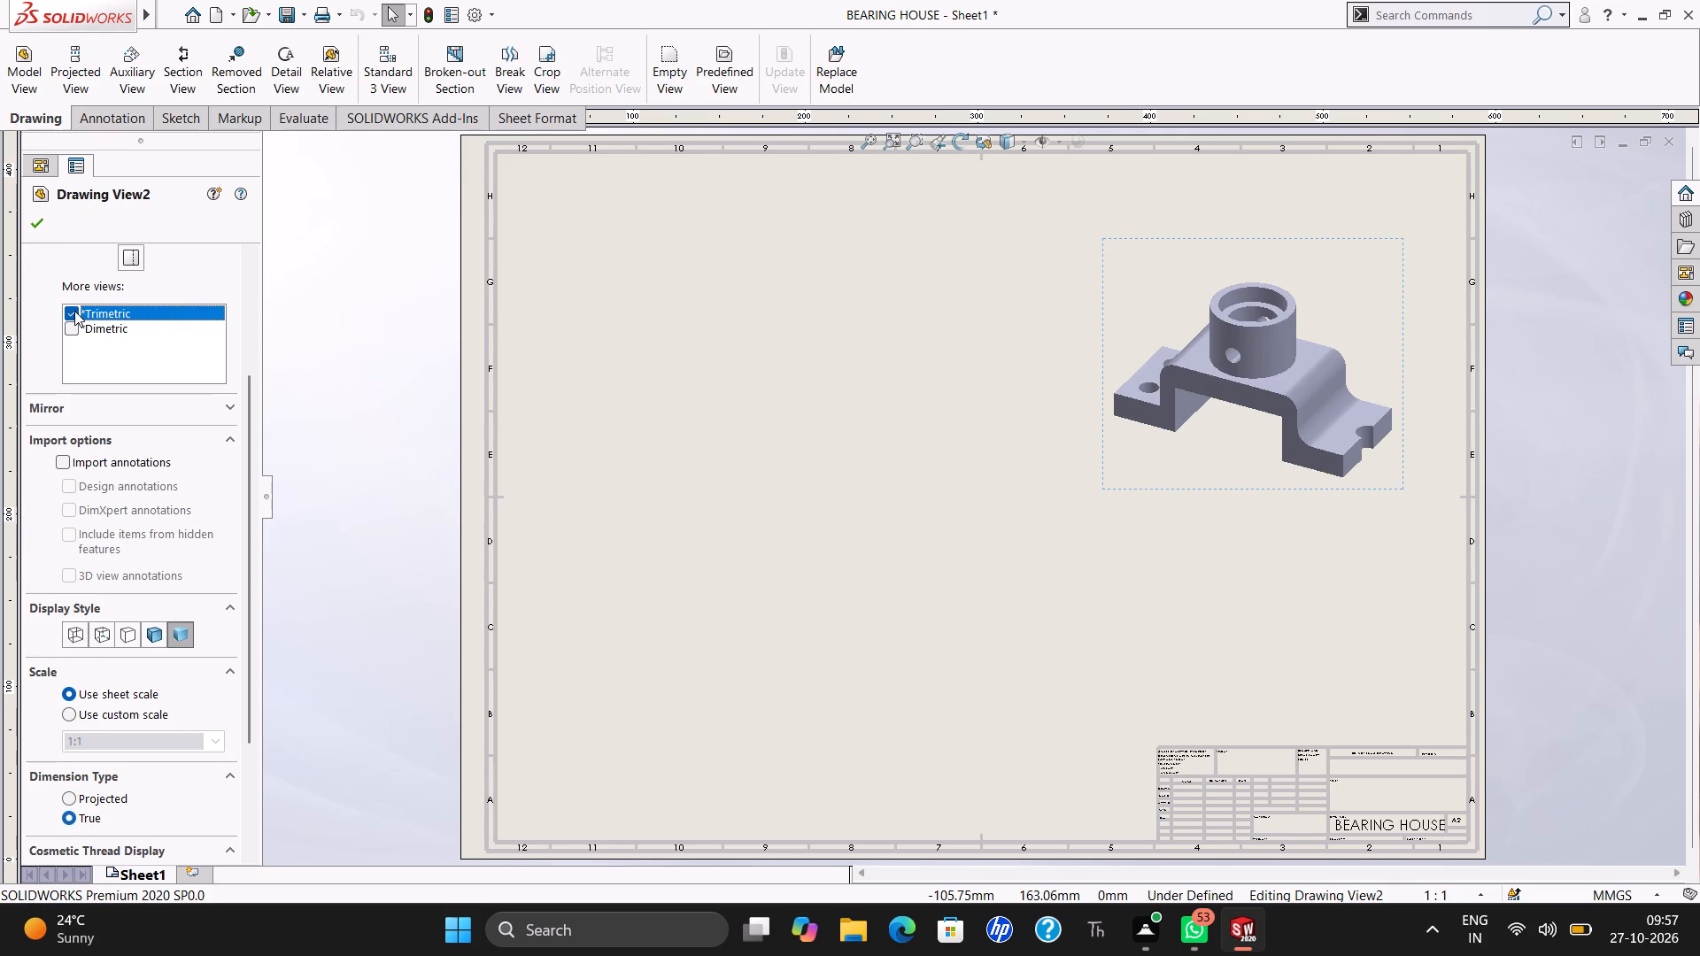
left_click(74, 326)
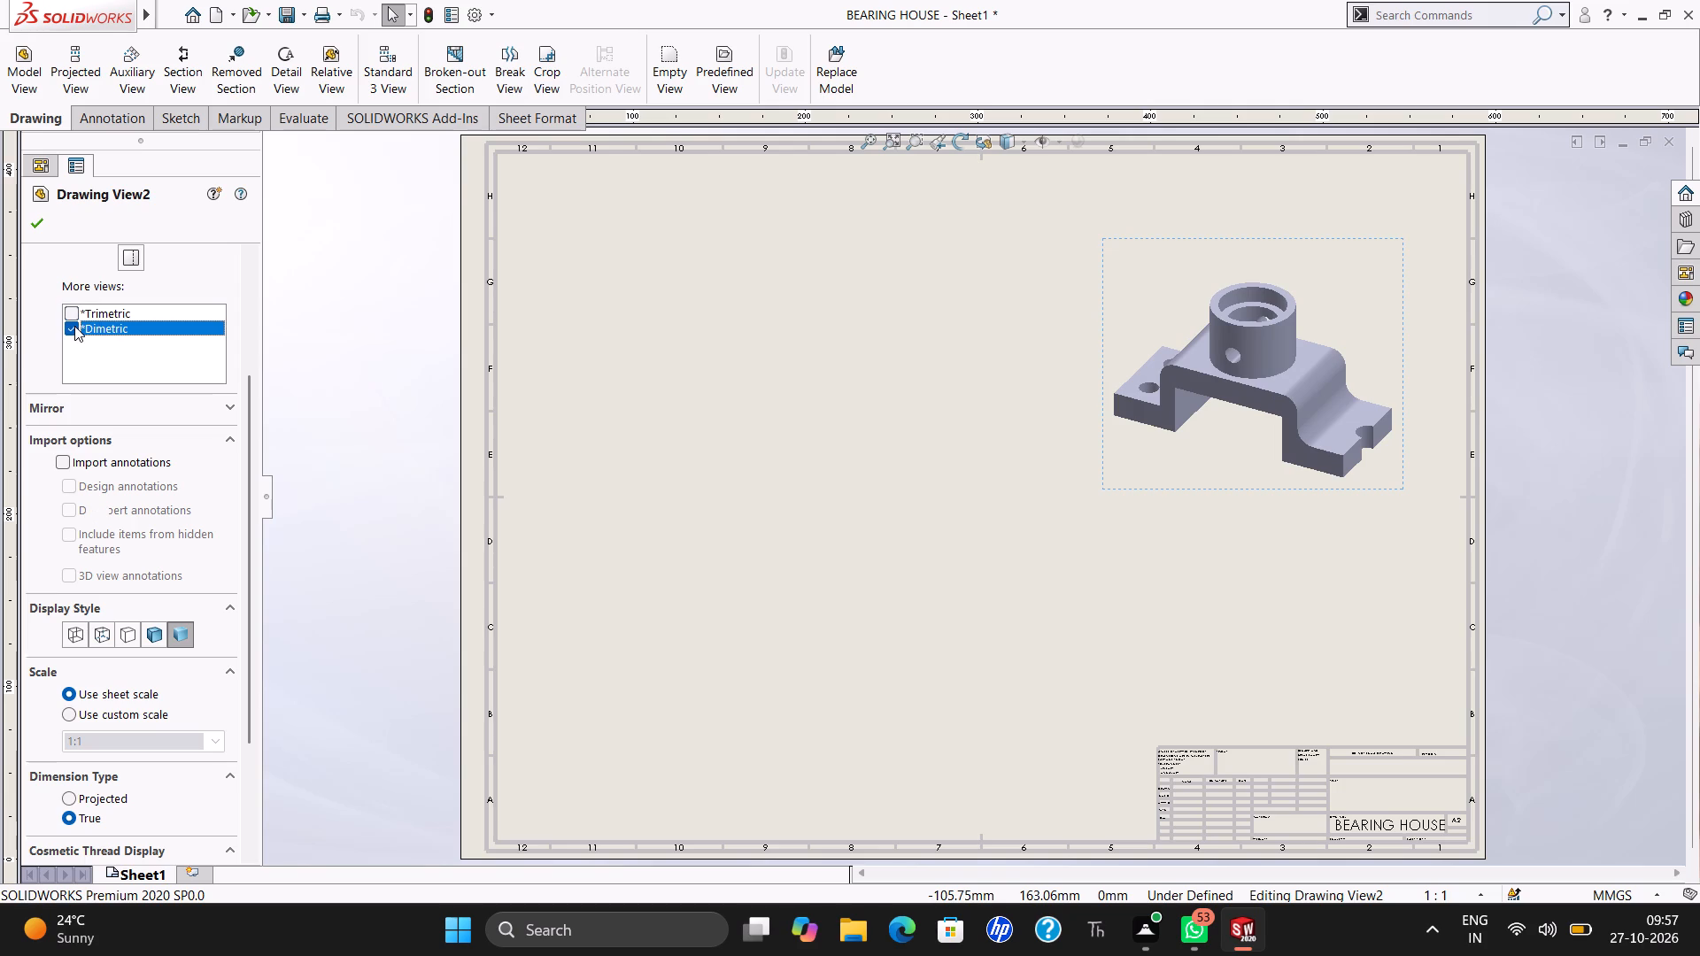
left_click(74, 312)
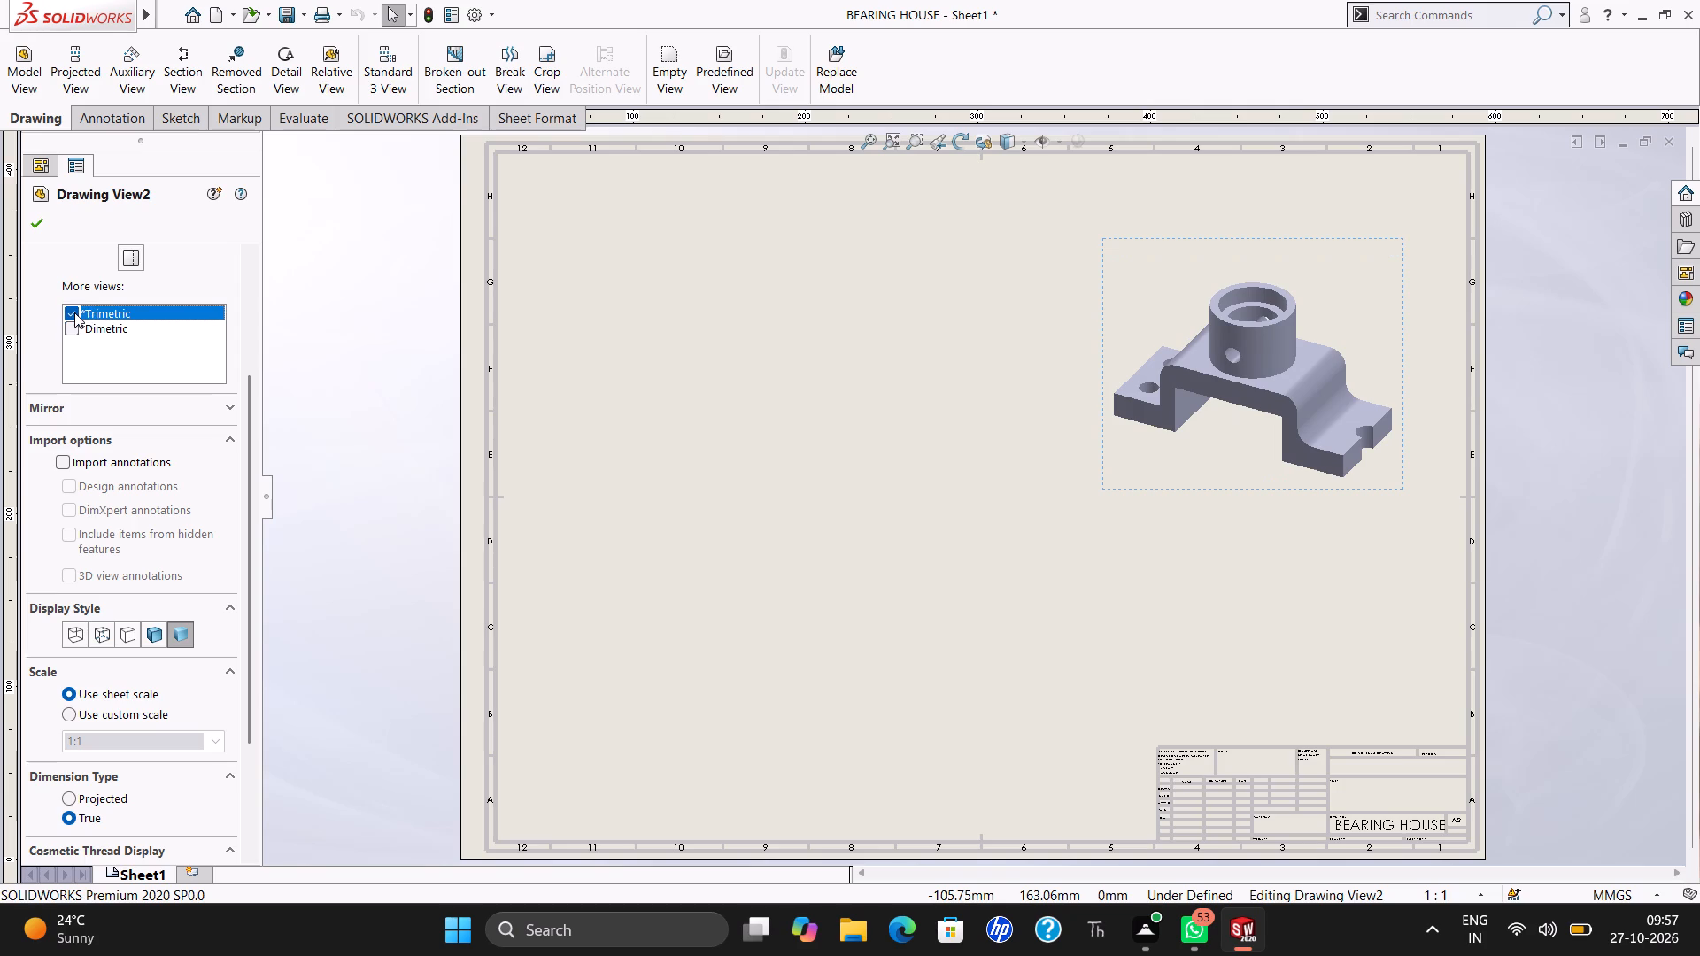
left_click(42, 220)
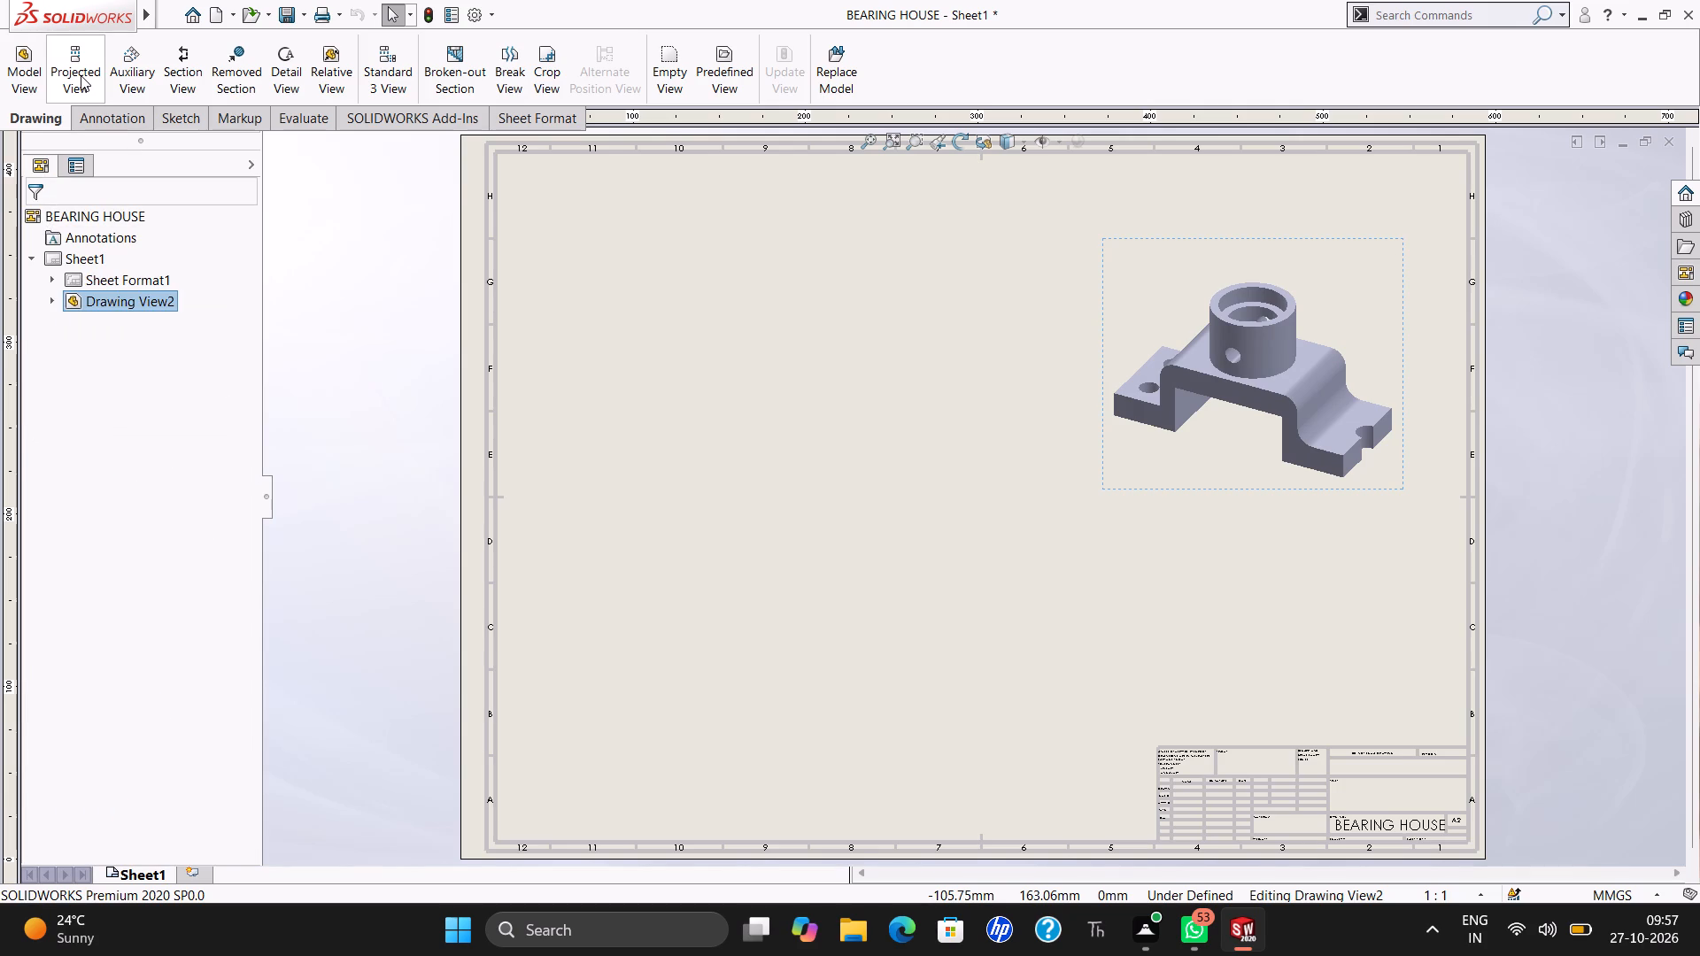
Insert the standard three views of BEARING HOUSE on the sheet, using the model in the shaded view.
left_click(387, 85)
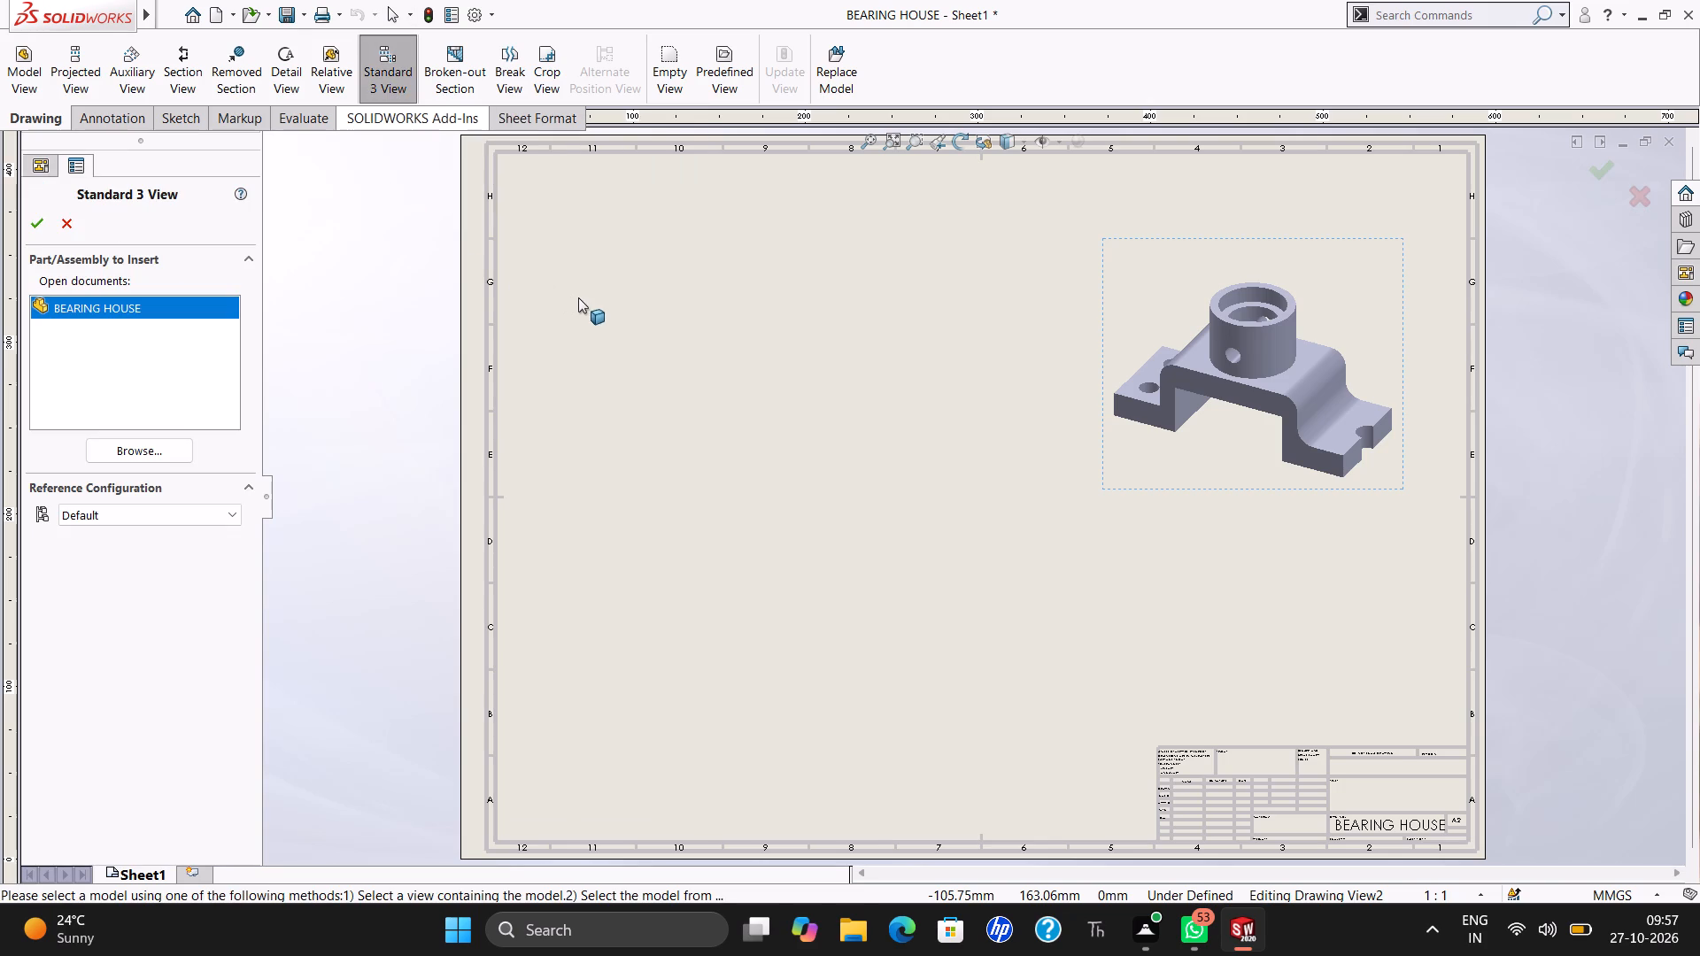
left_click(1178, 370)
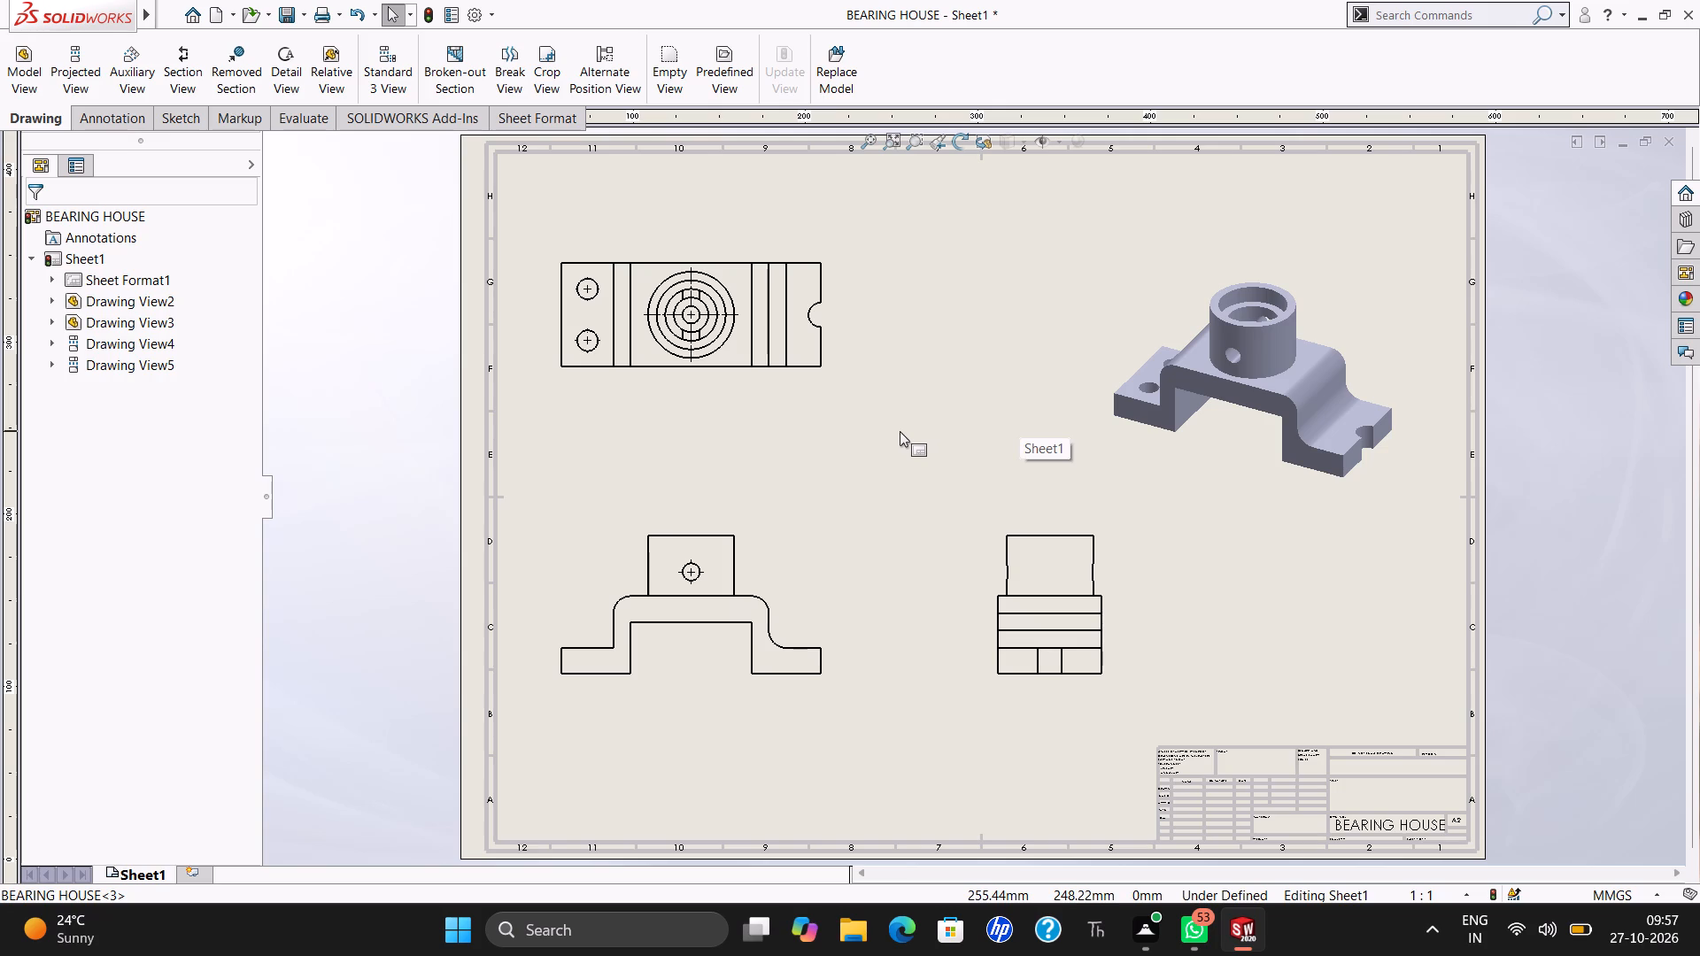
left_click(900, 431)
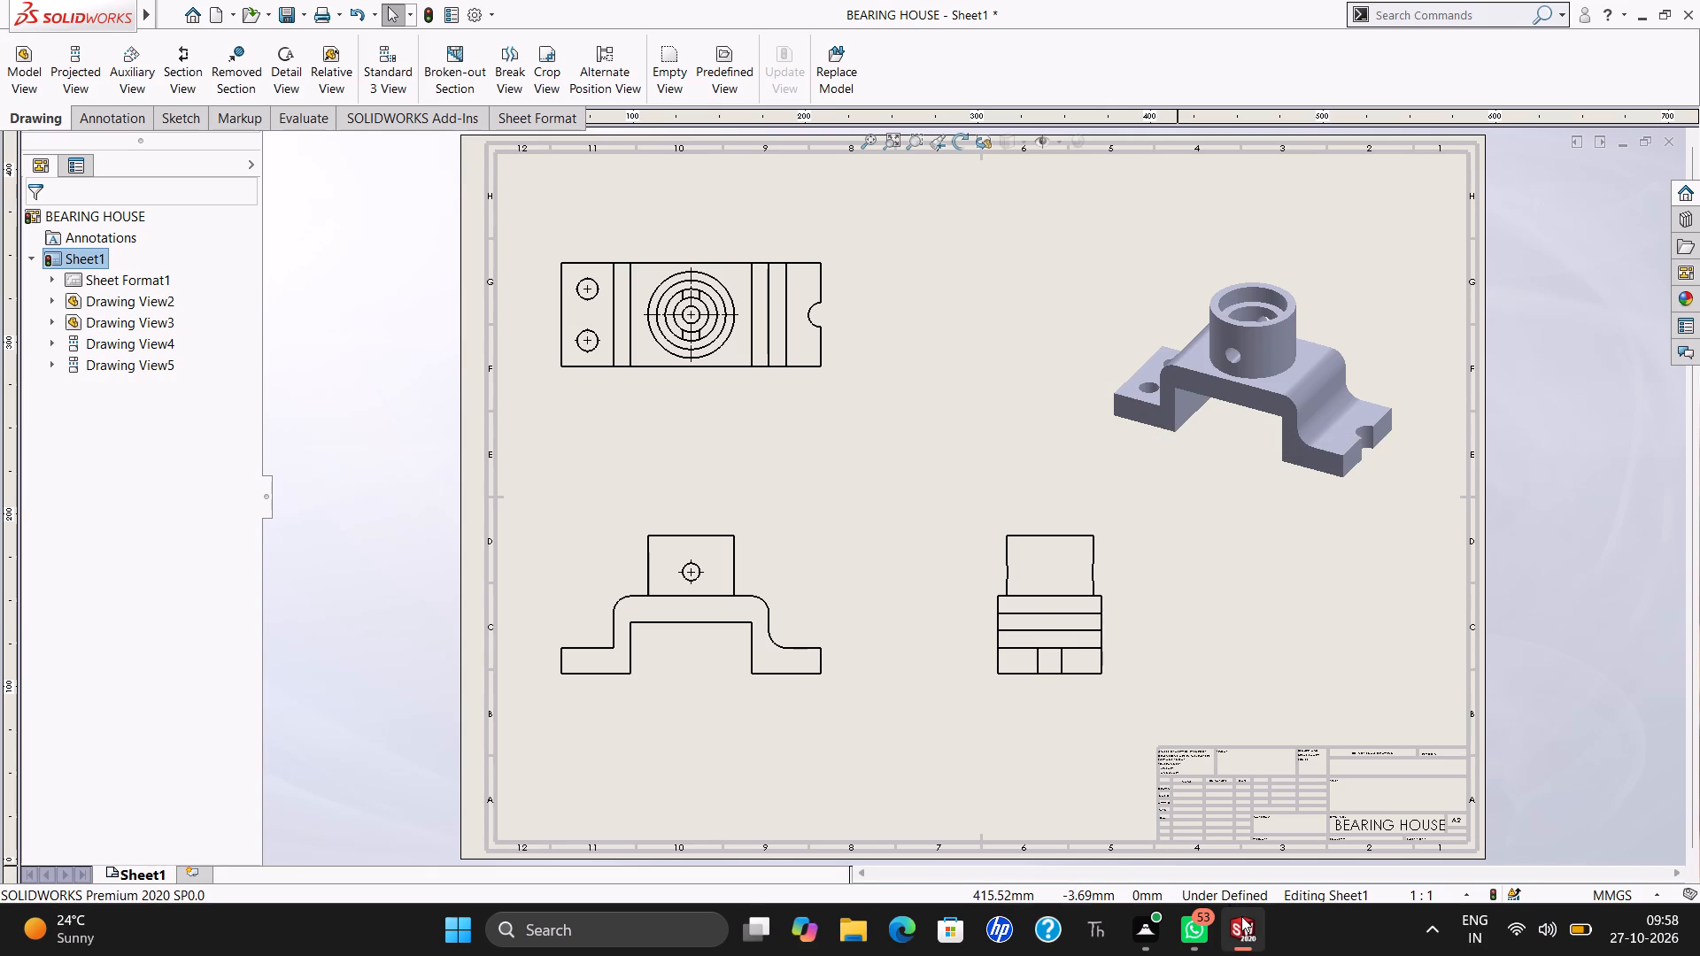
Switch from the drawing to the BEARING HOUSE part model, with the inner corner of its two-hole foot in view.
left_click(1140, 835)
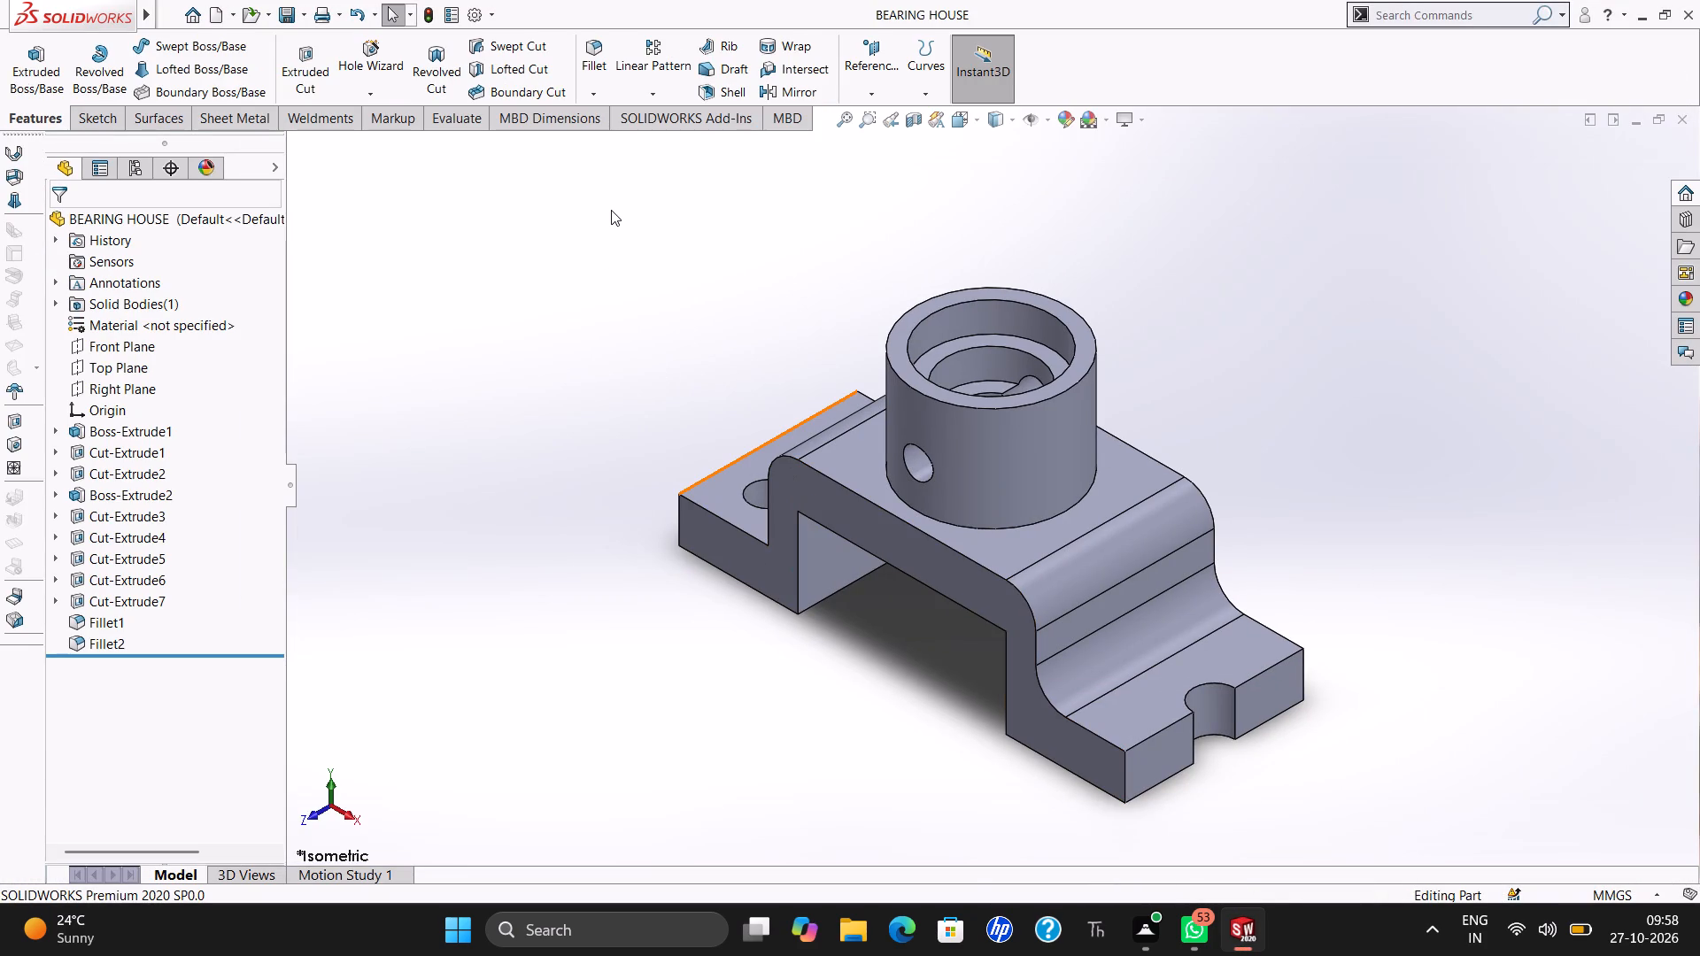
key("Left")
key("Right")
key("Right")
key("Right")
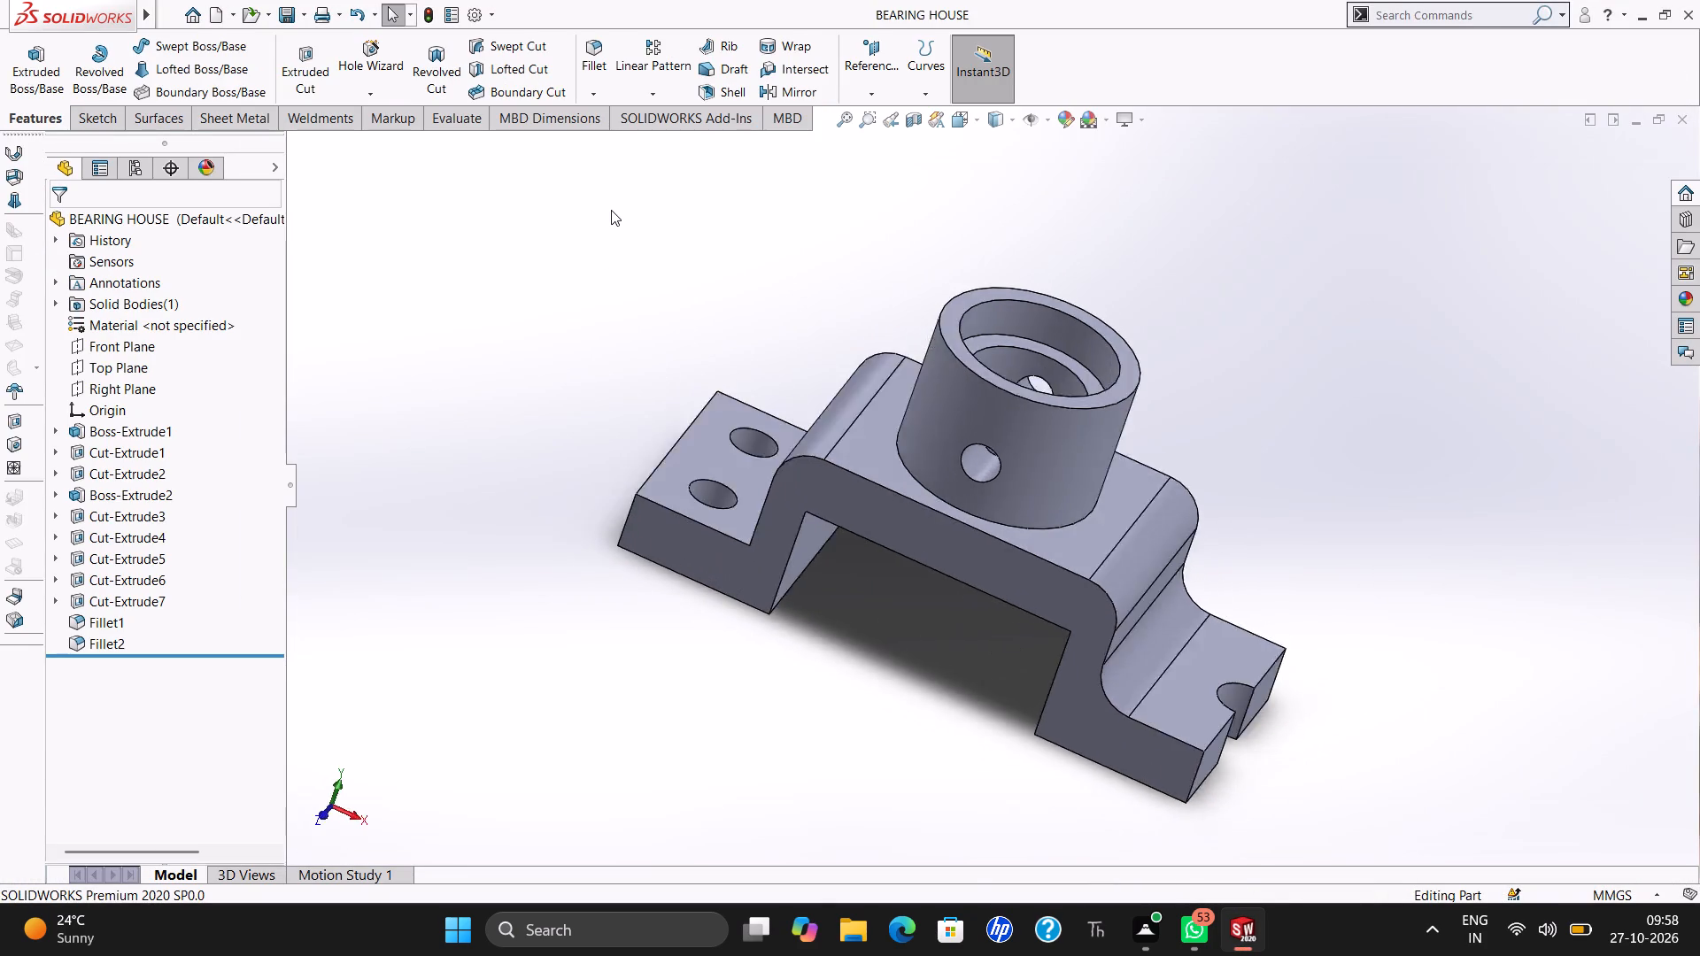
key("Right")
key("Right")
key("Right")
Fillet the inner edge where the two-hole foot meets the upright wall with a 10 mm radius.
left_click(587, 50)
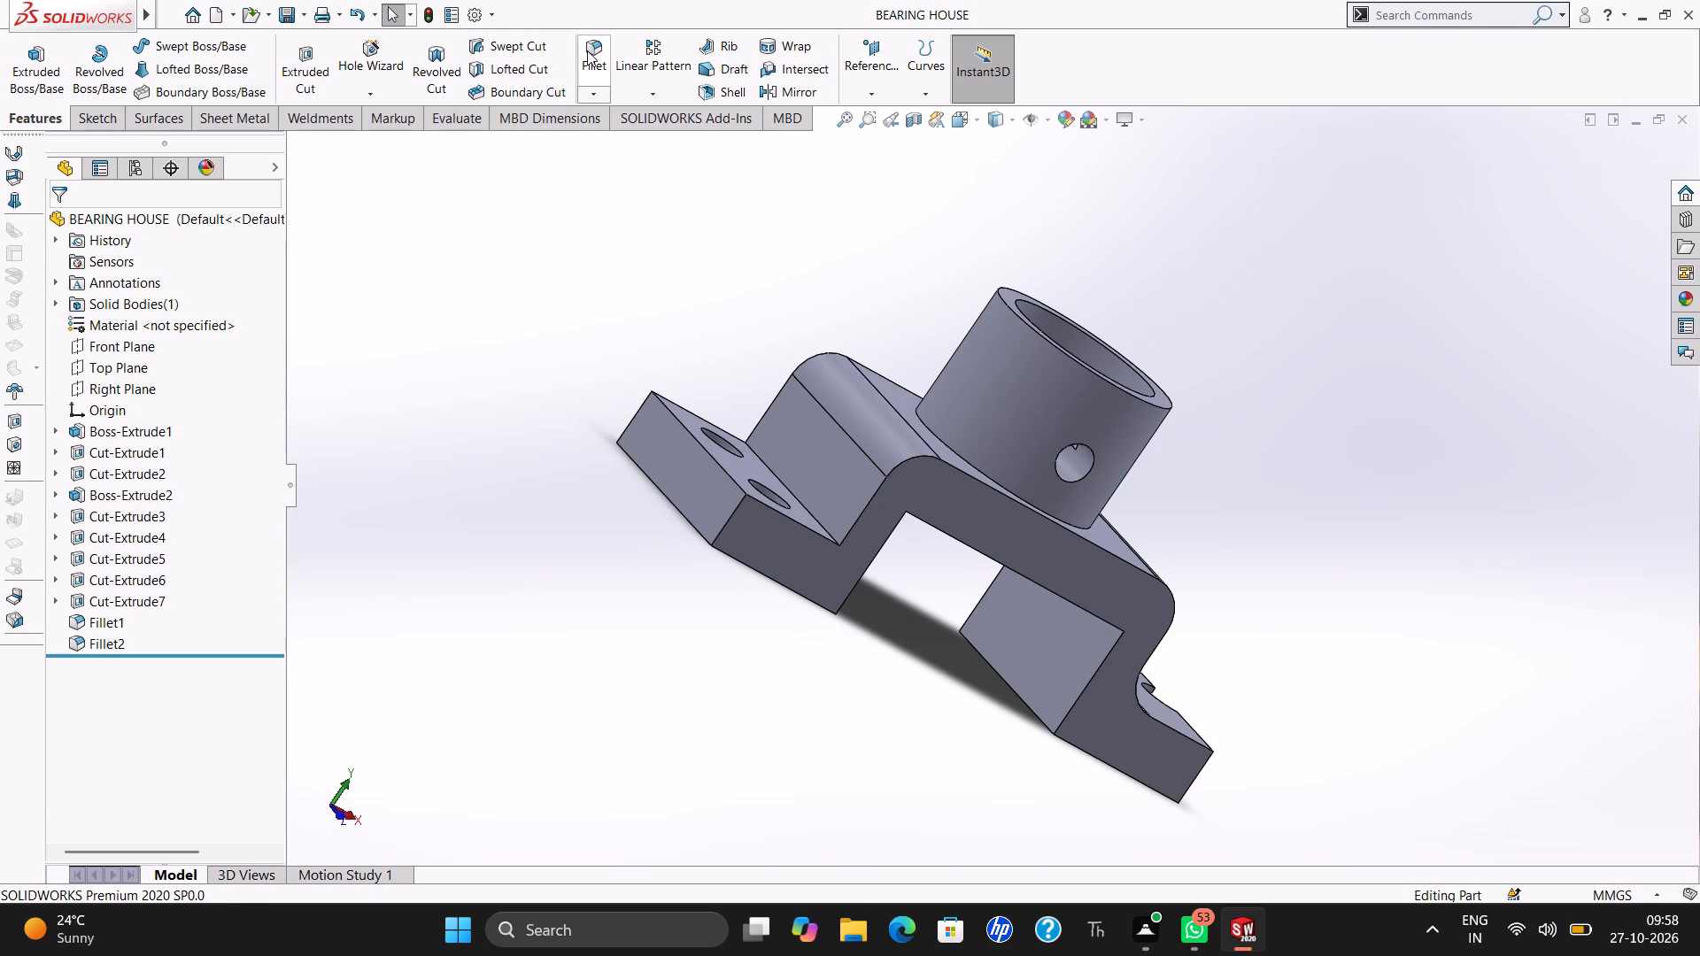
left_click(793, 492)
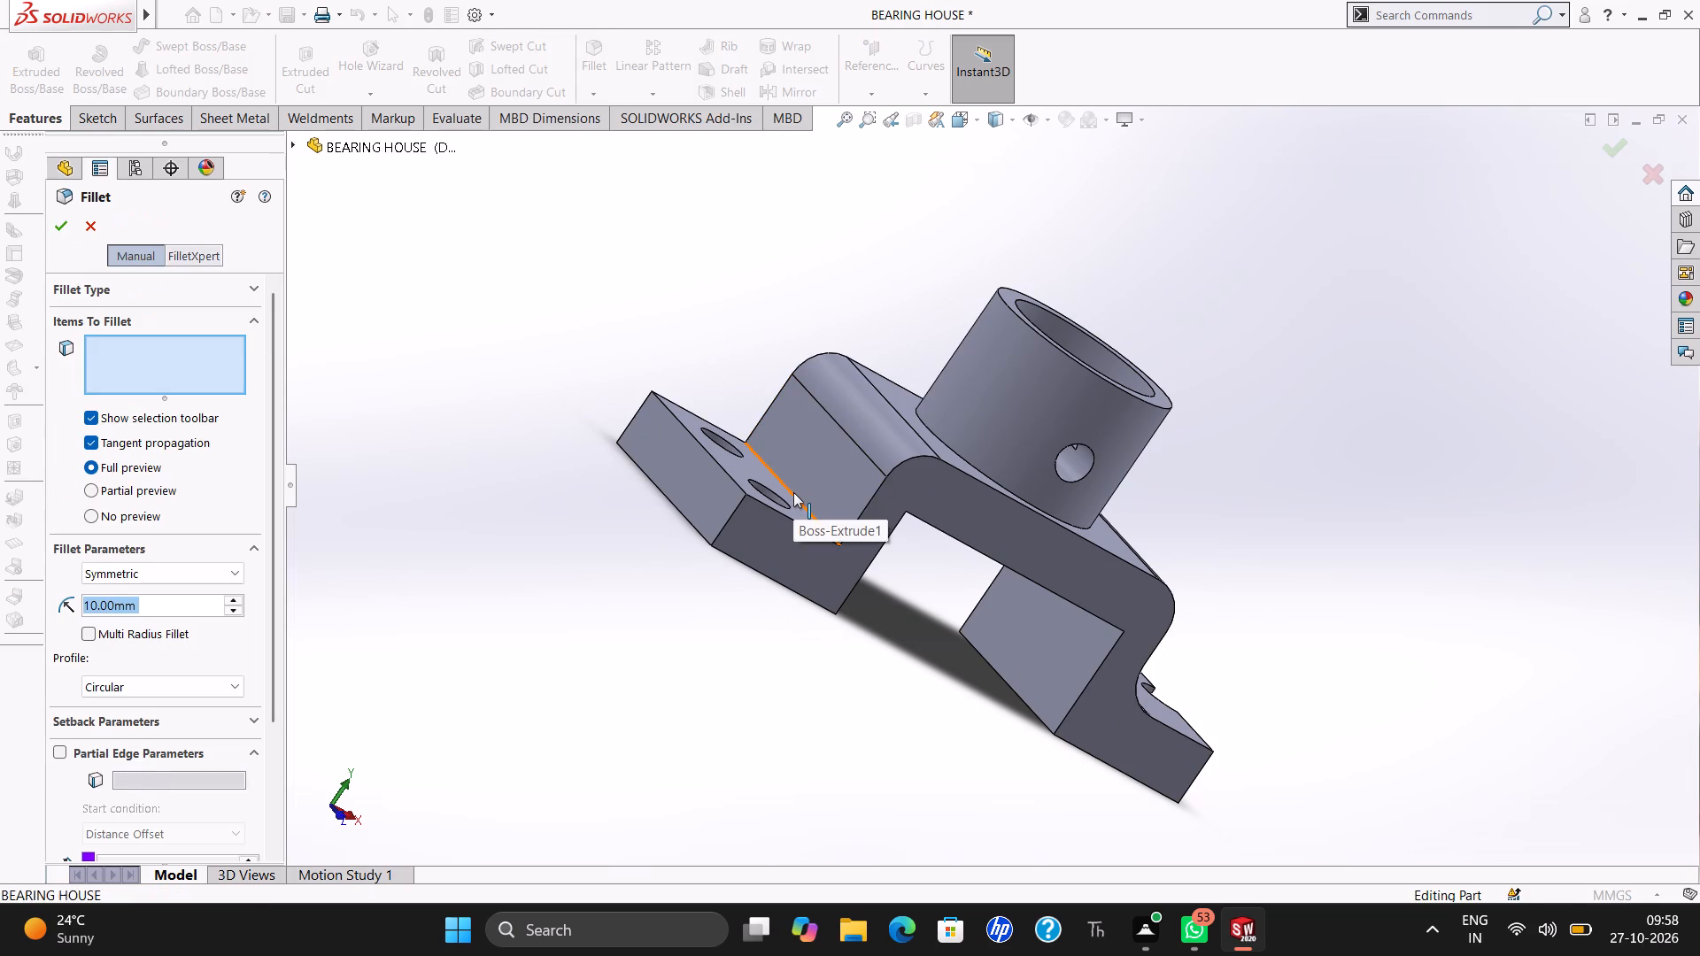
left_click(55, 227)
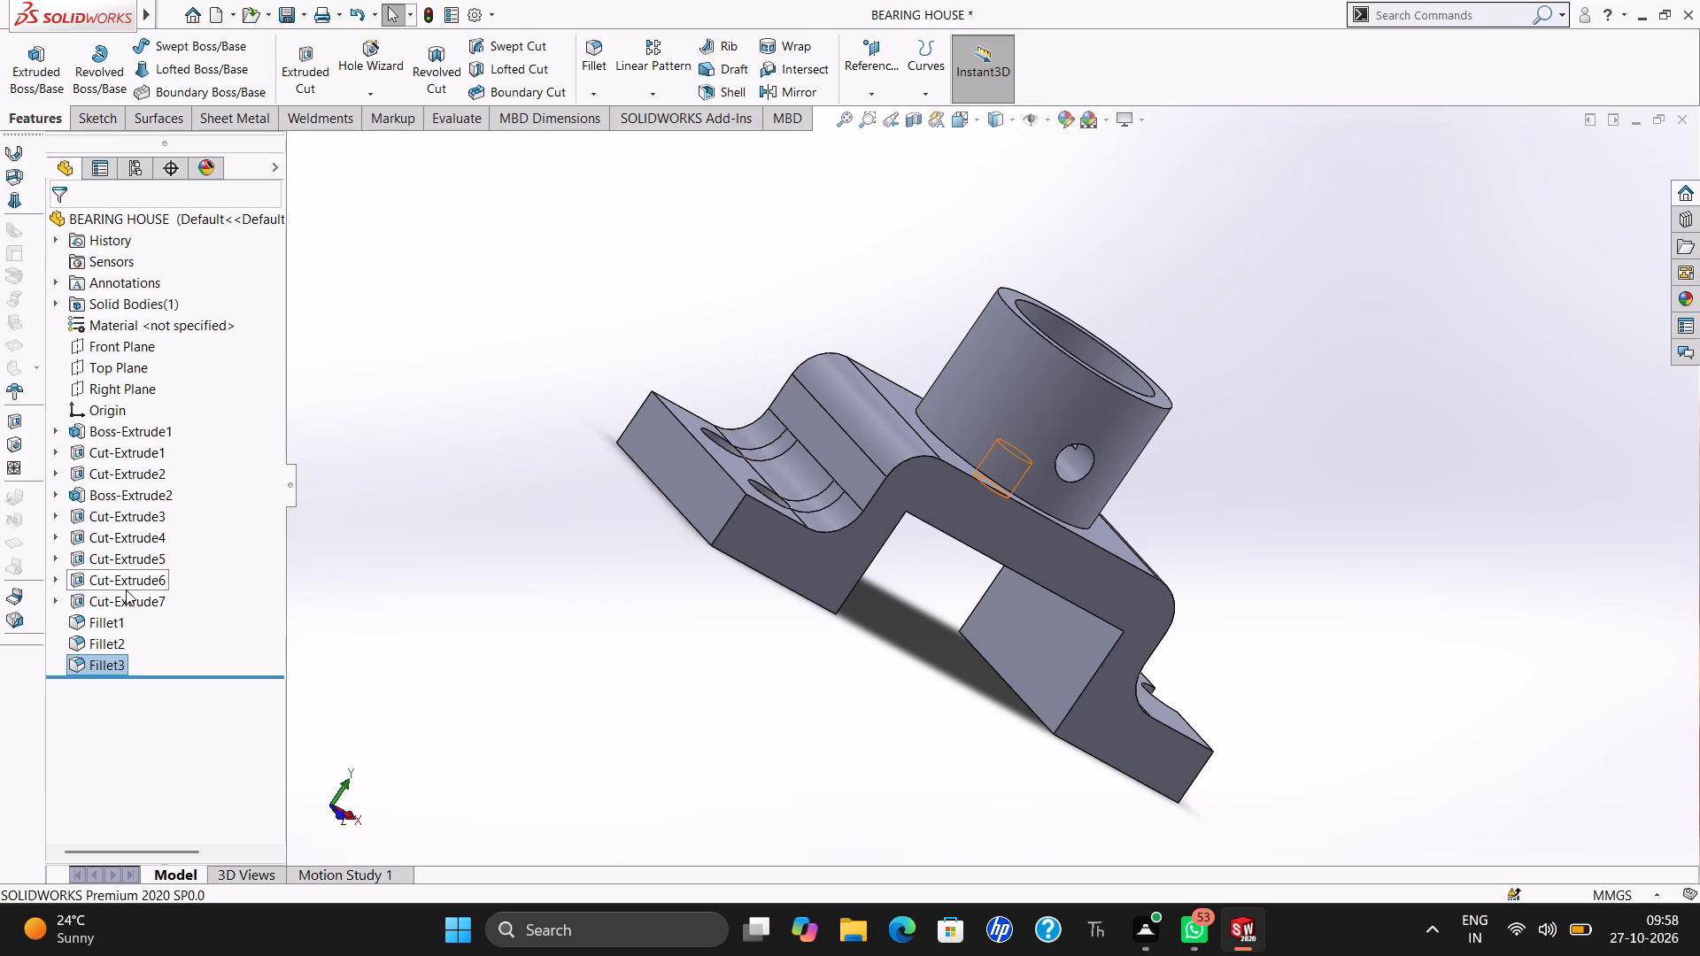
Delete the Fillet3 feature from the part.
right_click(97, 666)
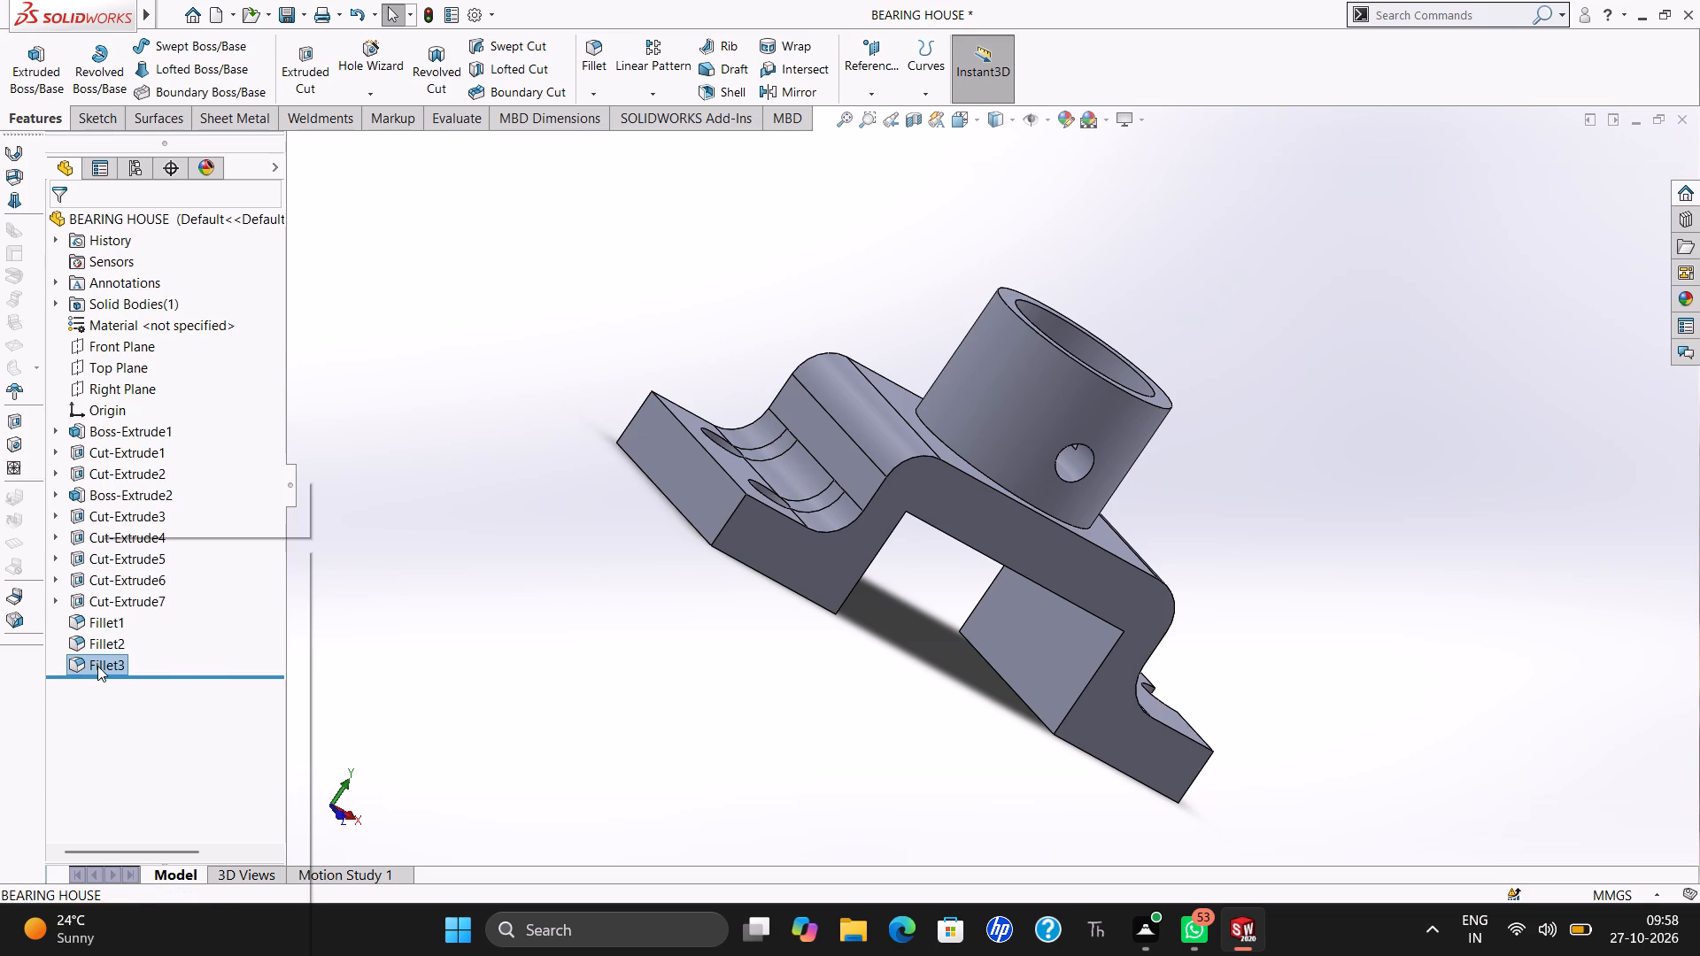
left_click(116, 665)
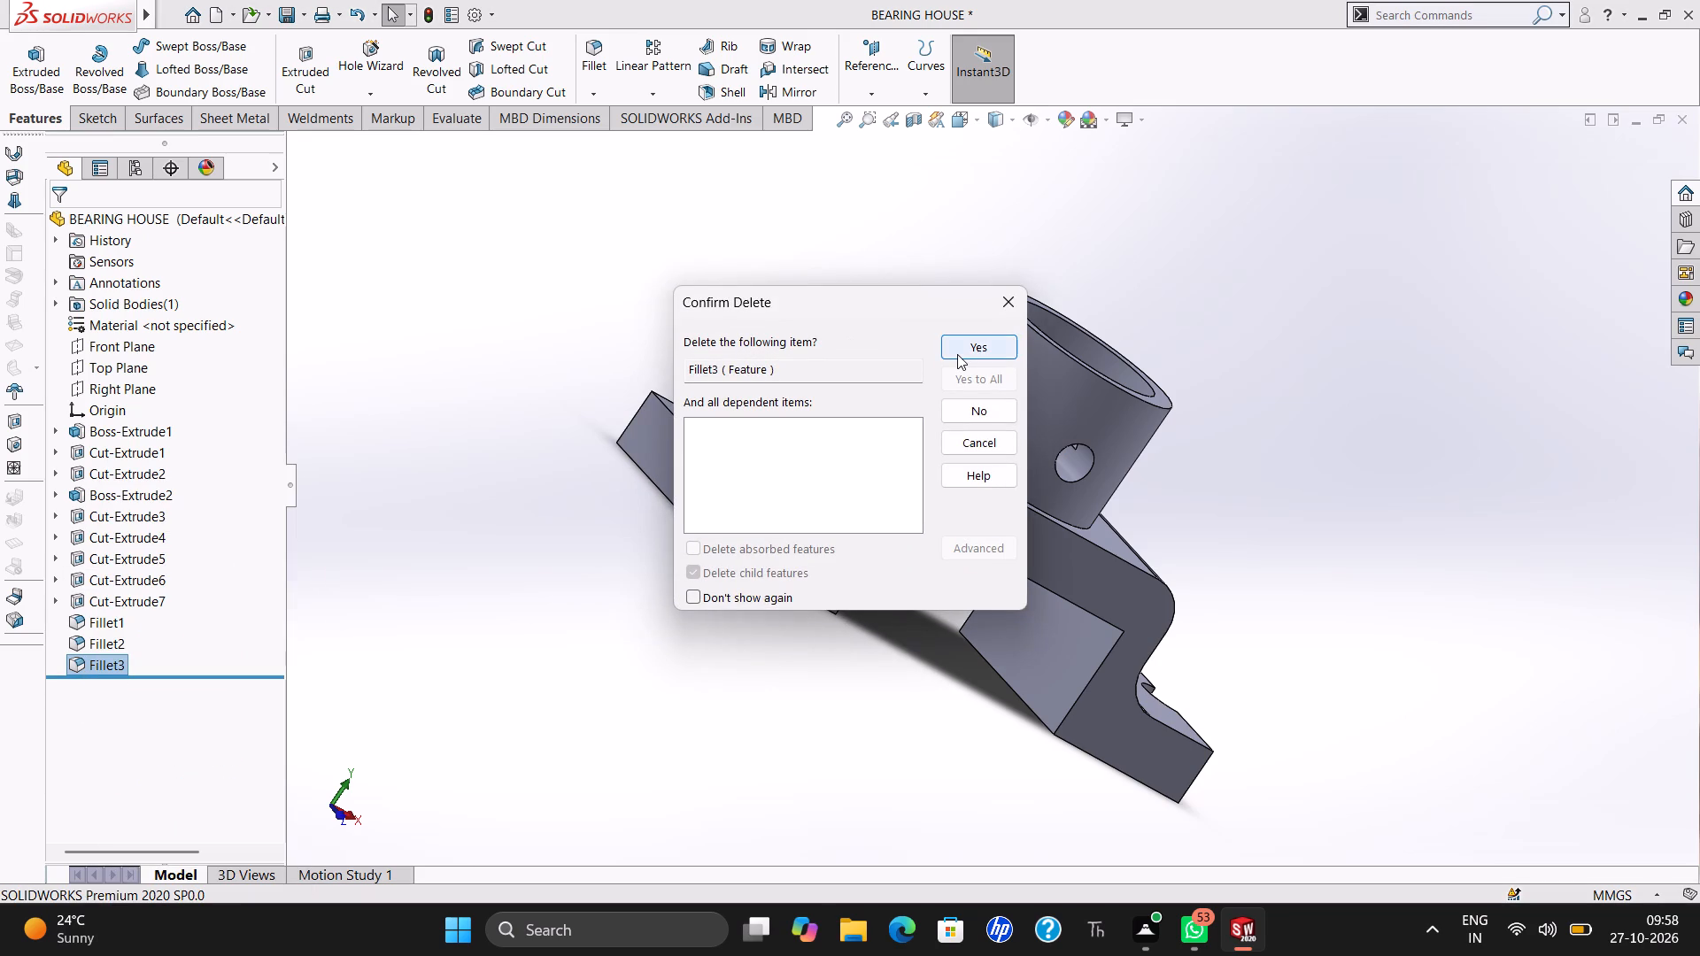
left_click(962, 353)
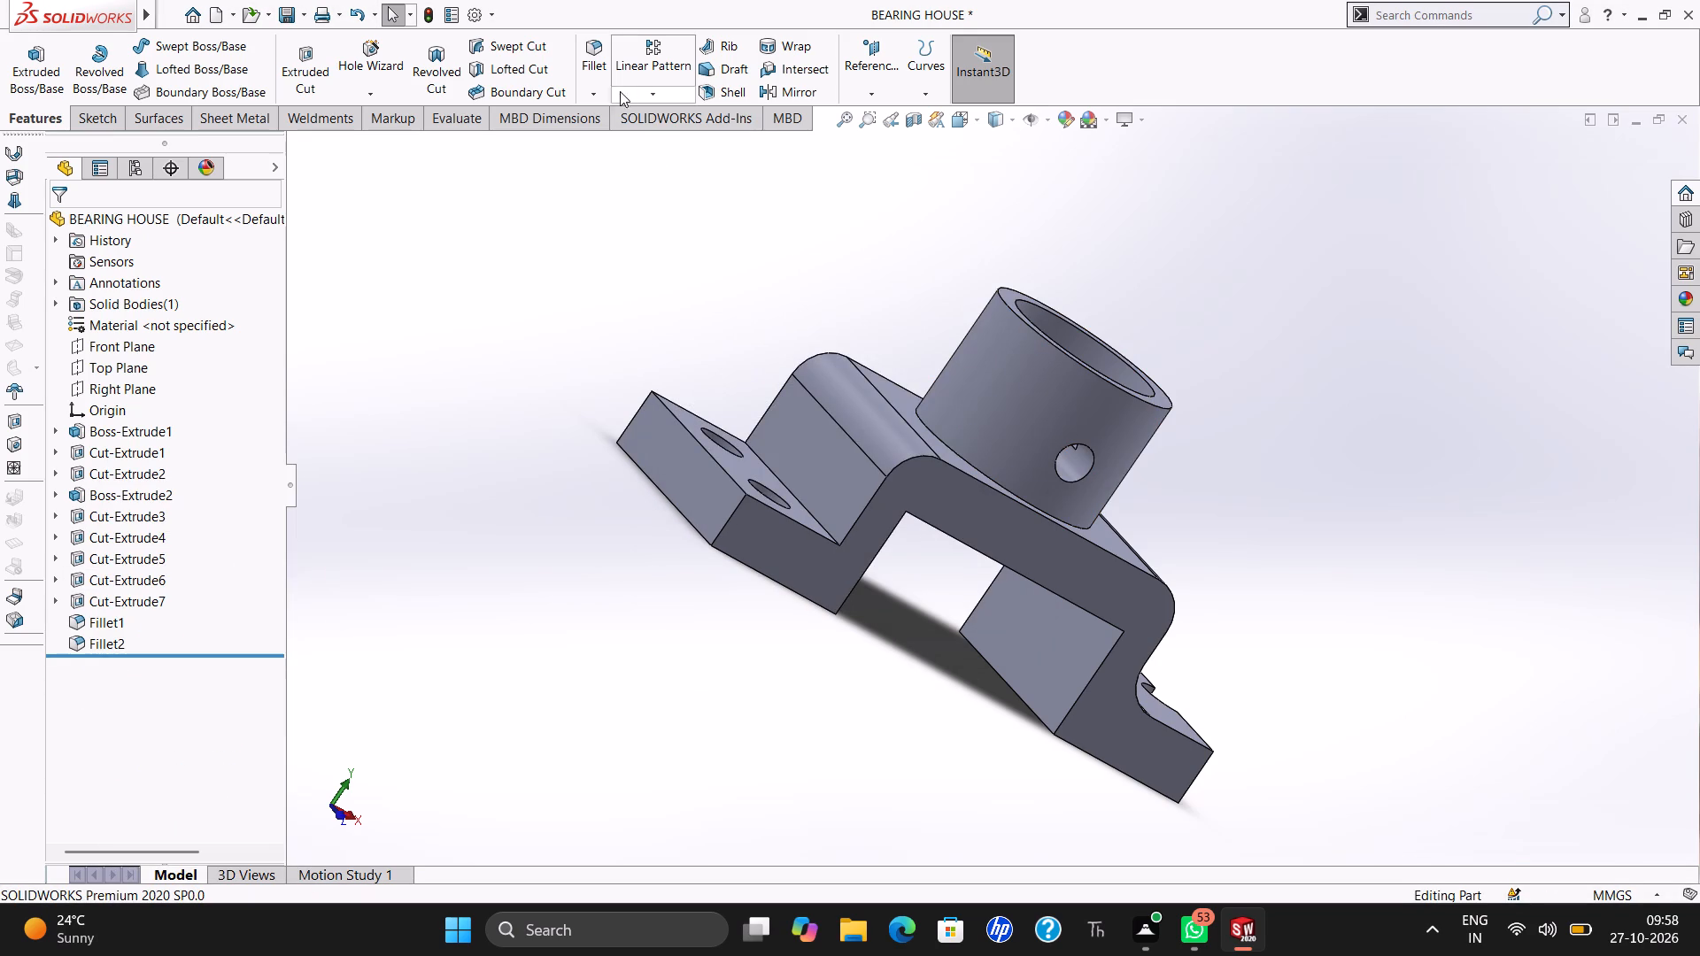
Add a symmetric 10 mm fillet to the inner edge between the two-hole foot and the upright wall.
left_click(597, 64)
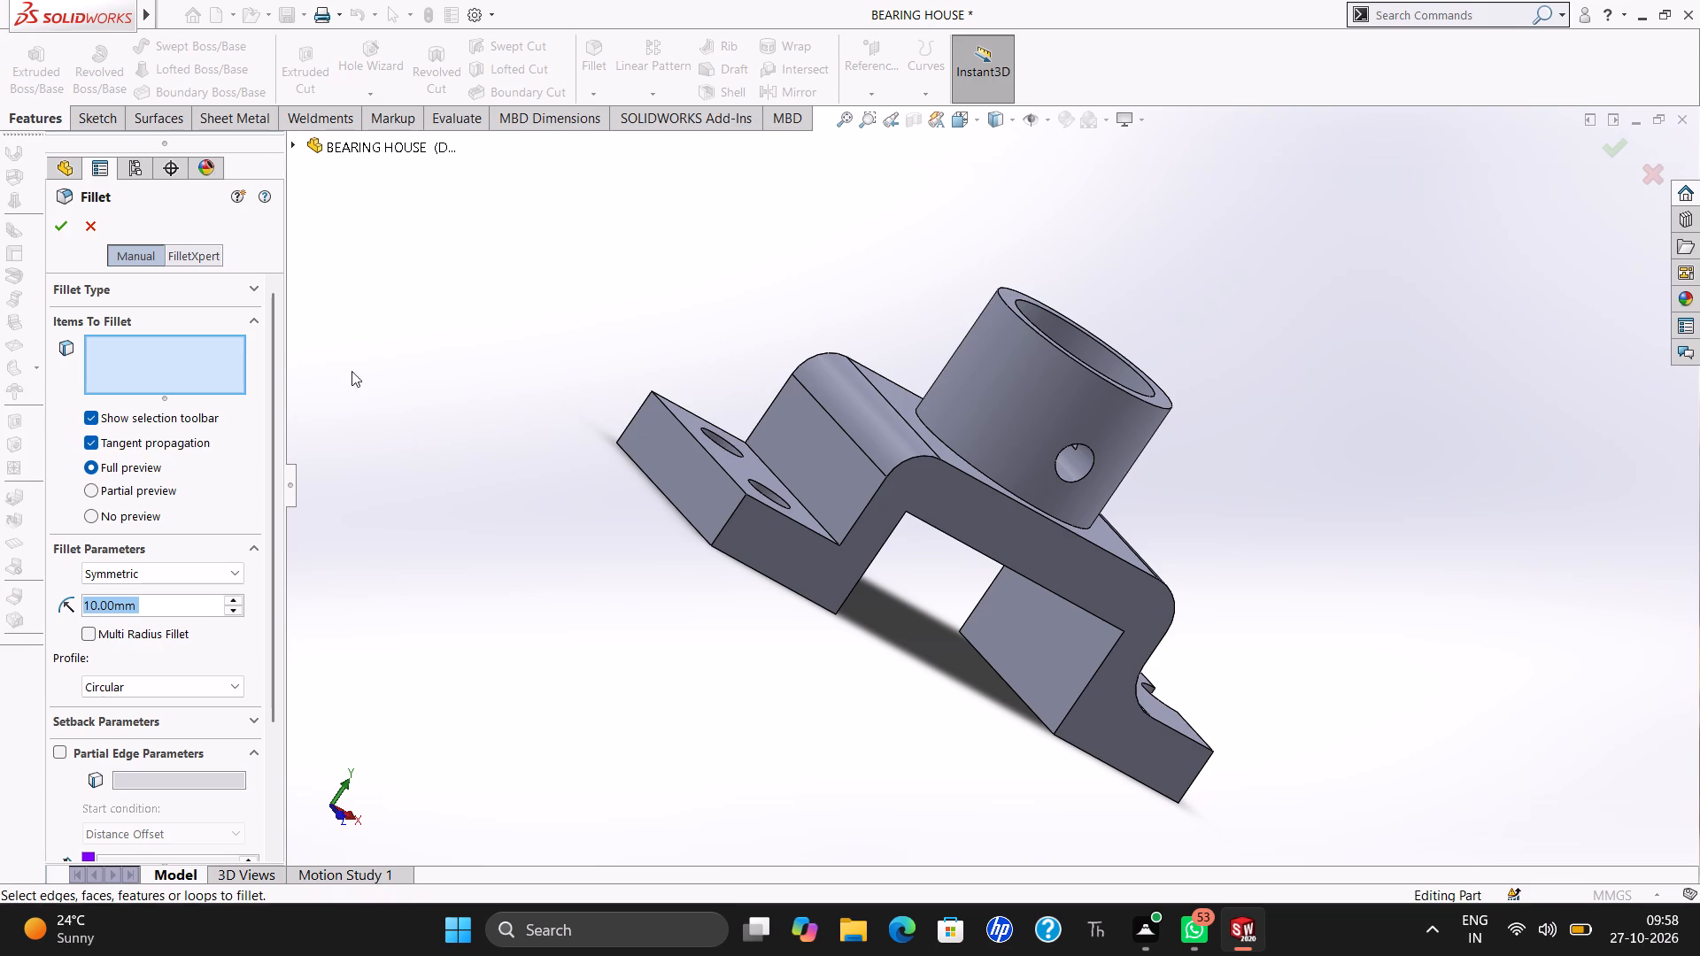
left_click(50, 236)
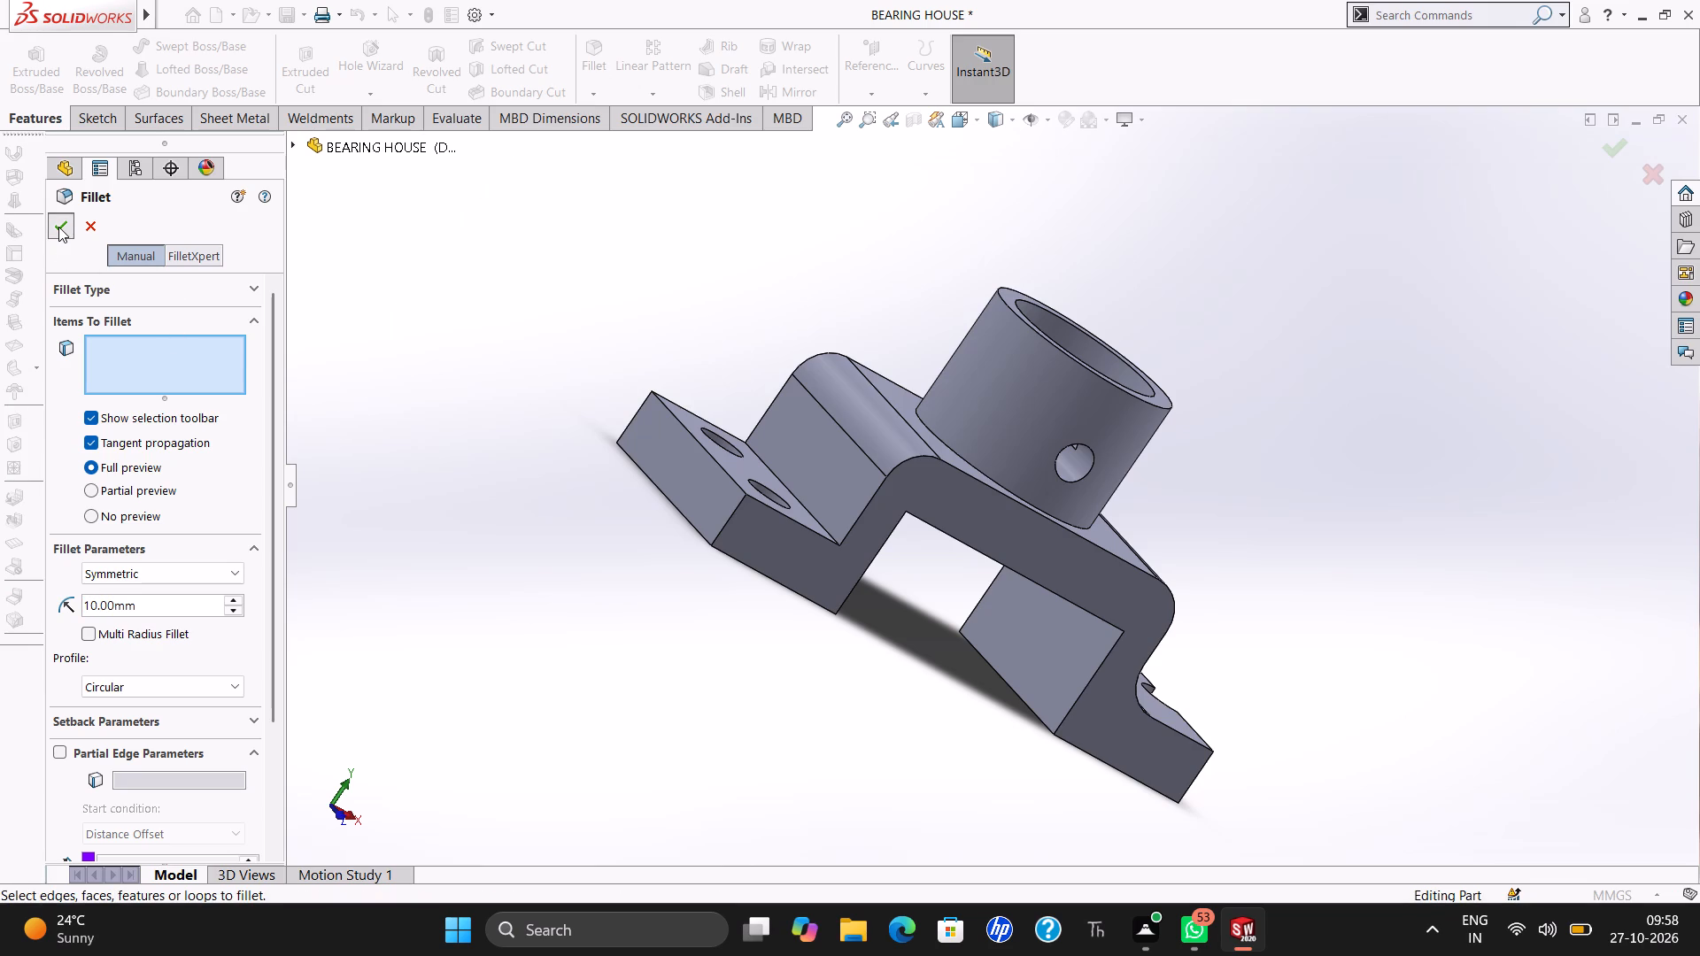
left_click(817, 521)
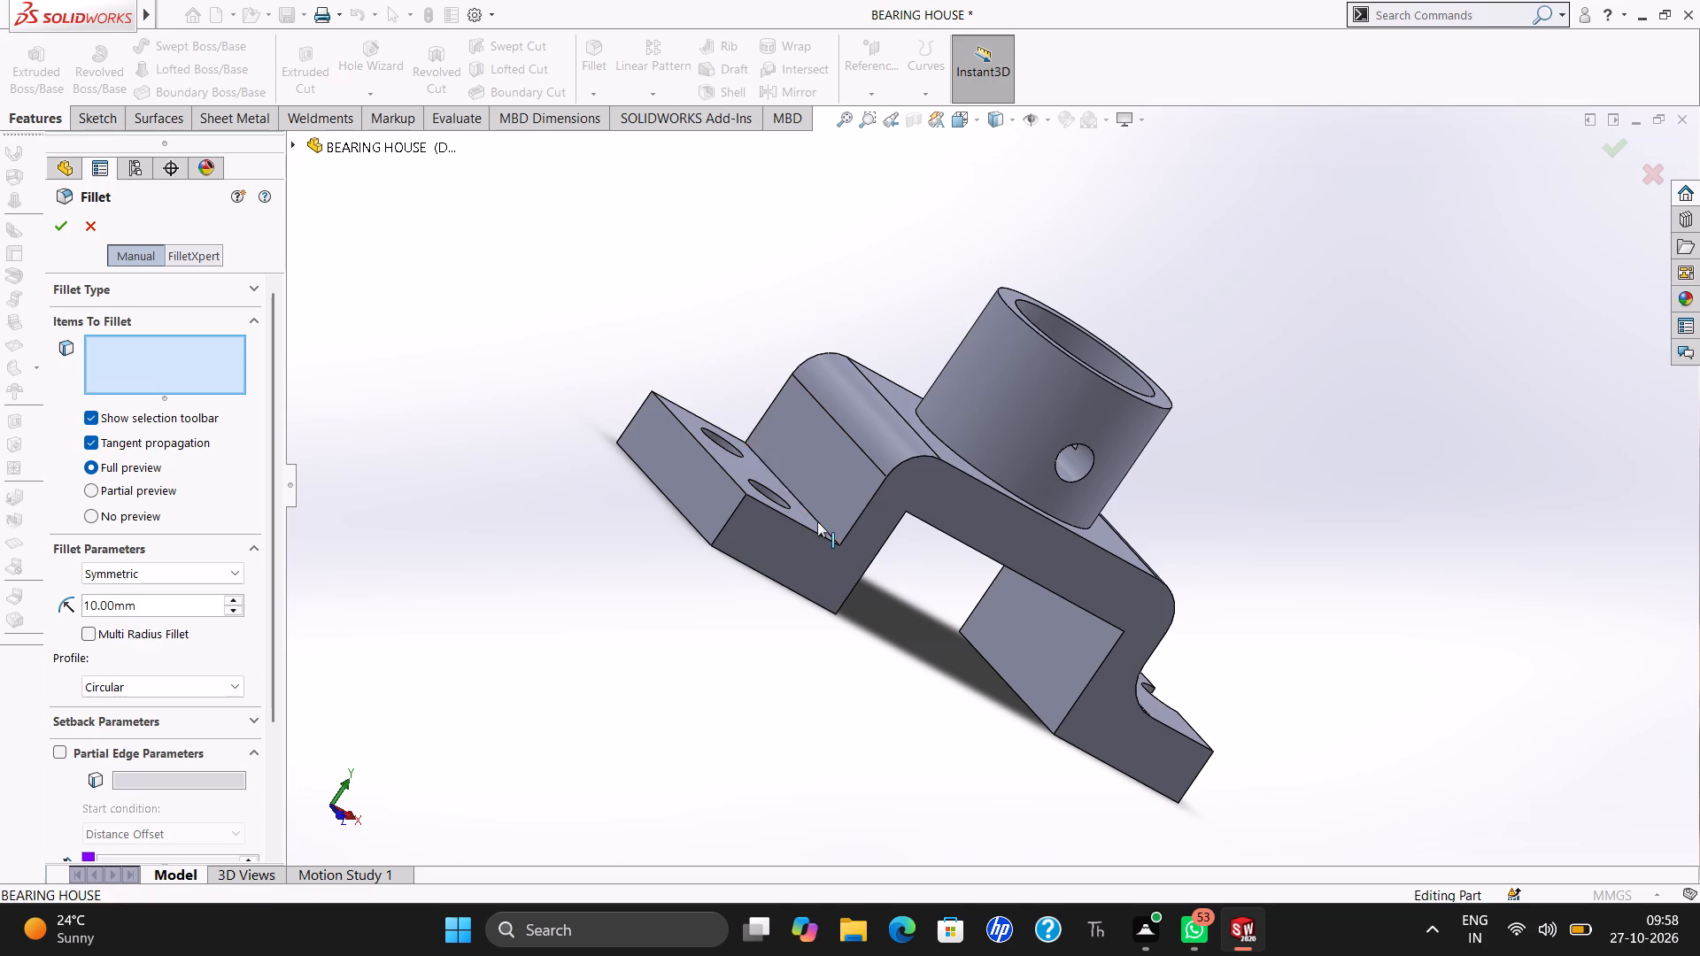
left_click(64, 214)
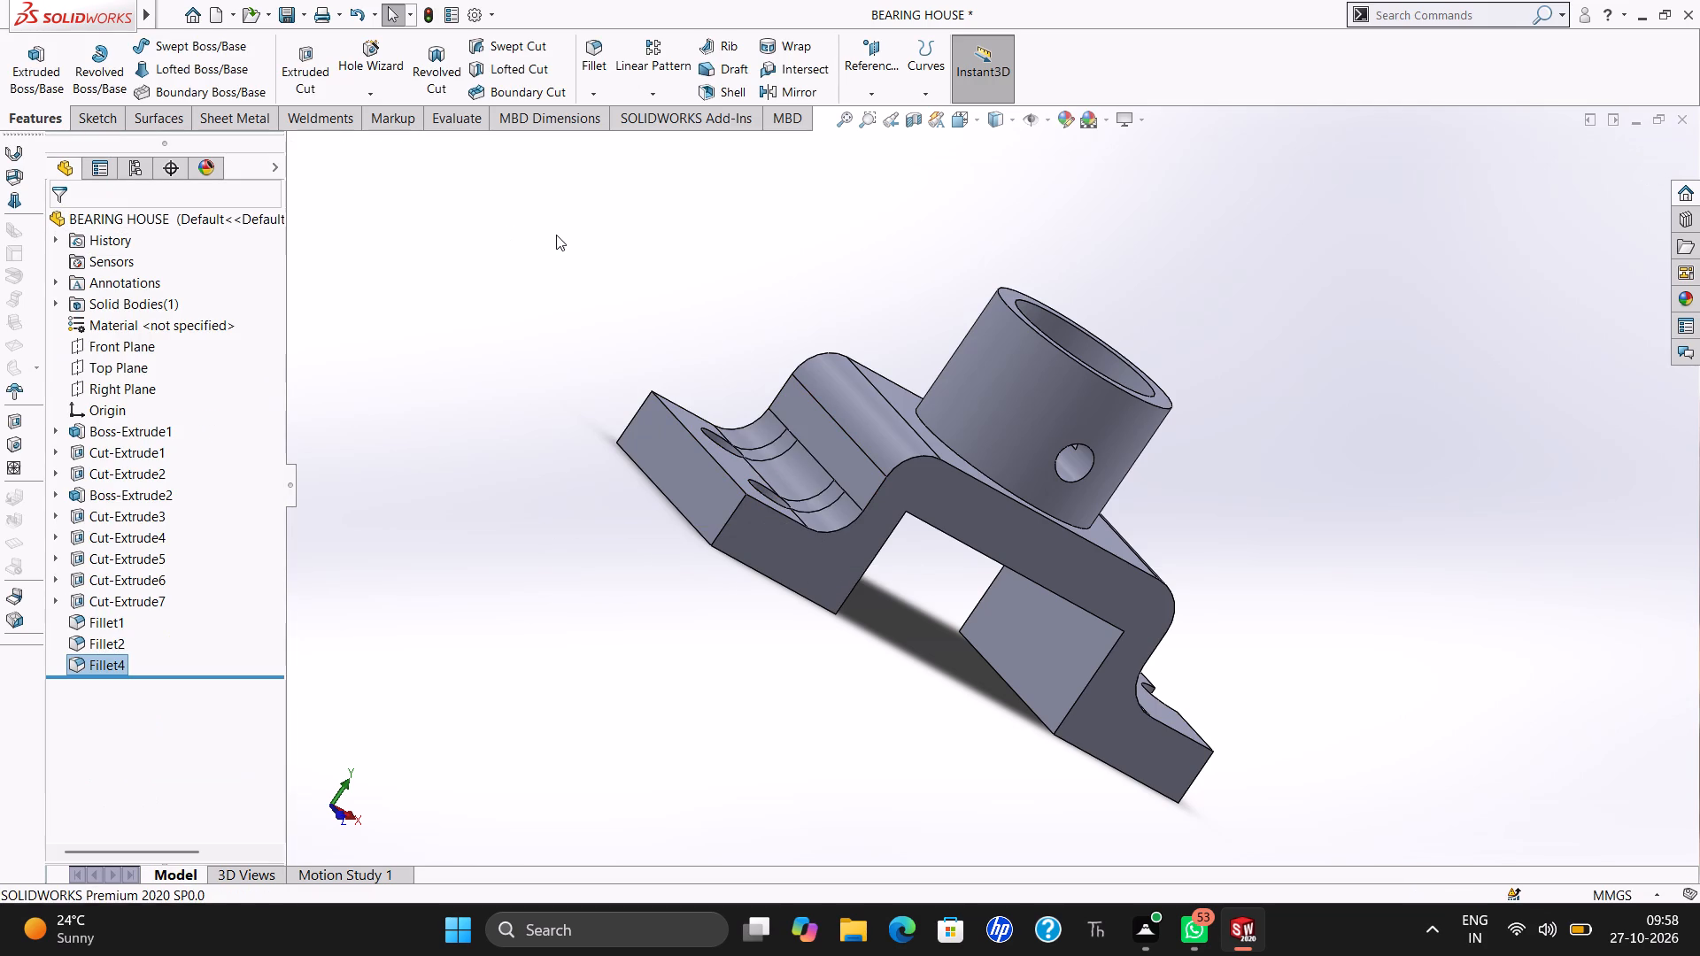
key("Escape")
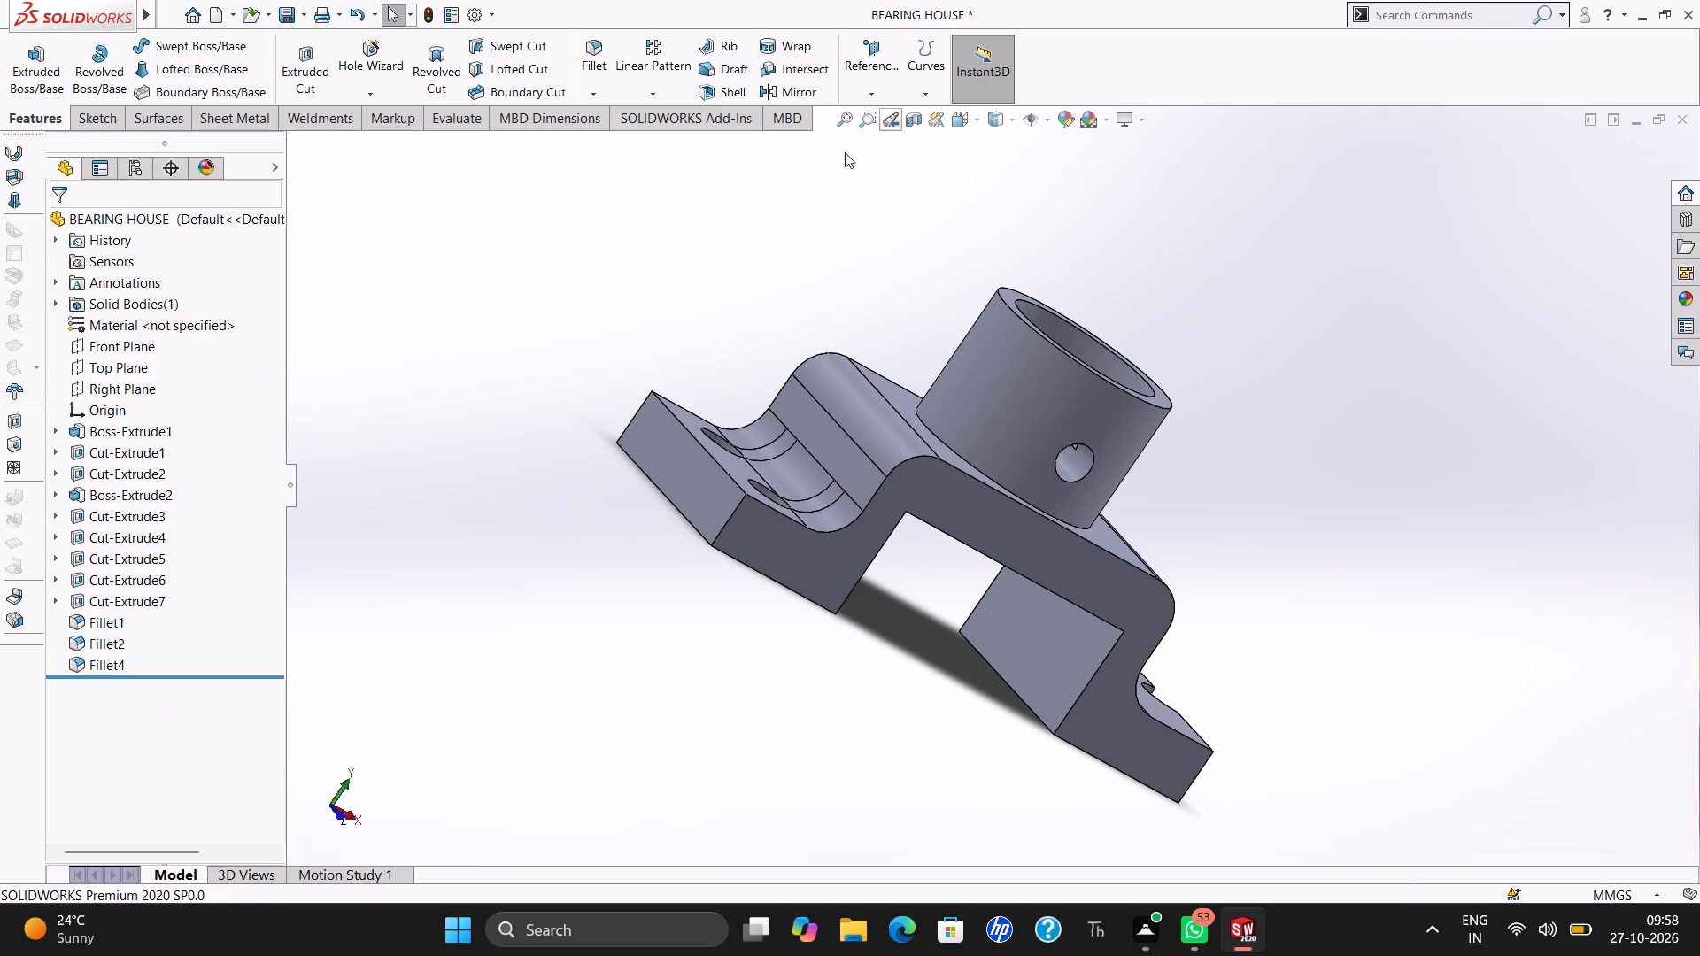
Save the BEARING HOUSE part.
key("ctrl+s")
key("ctrl+s")
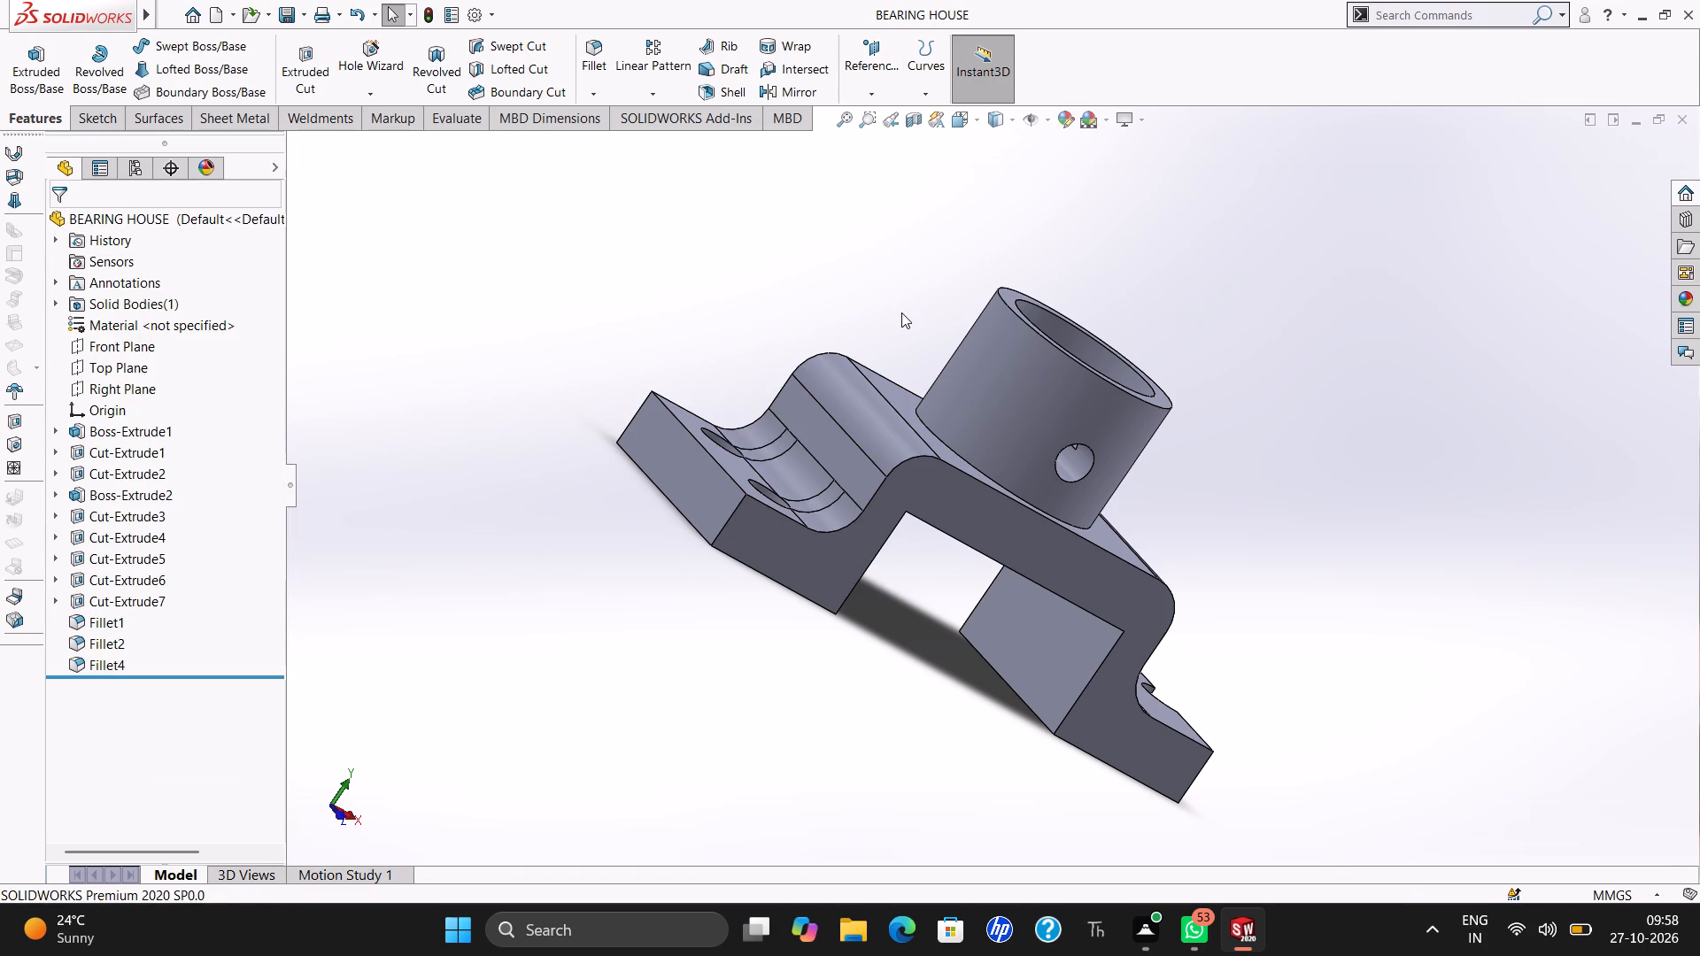
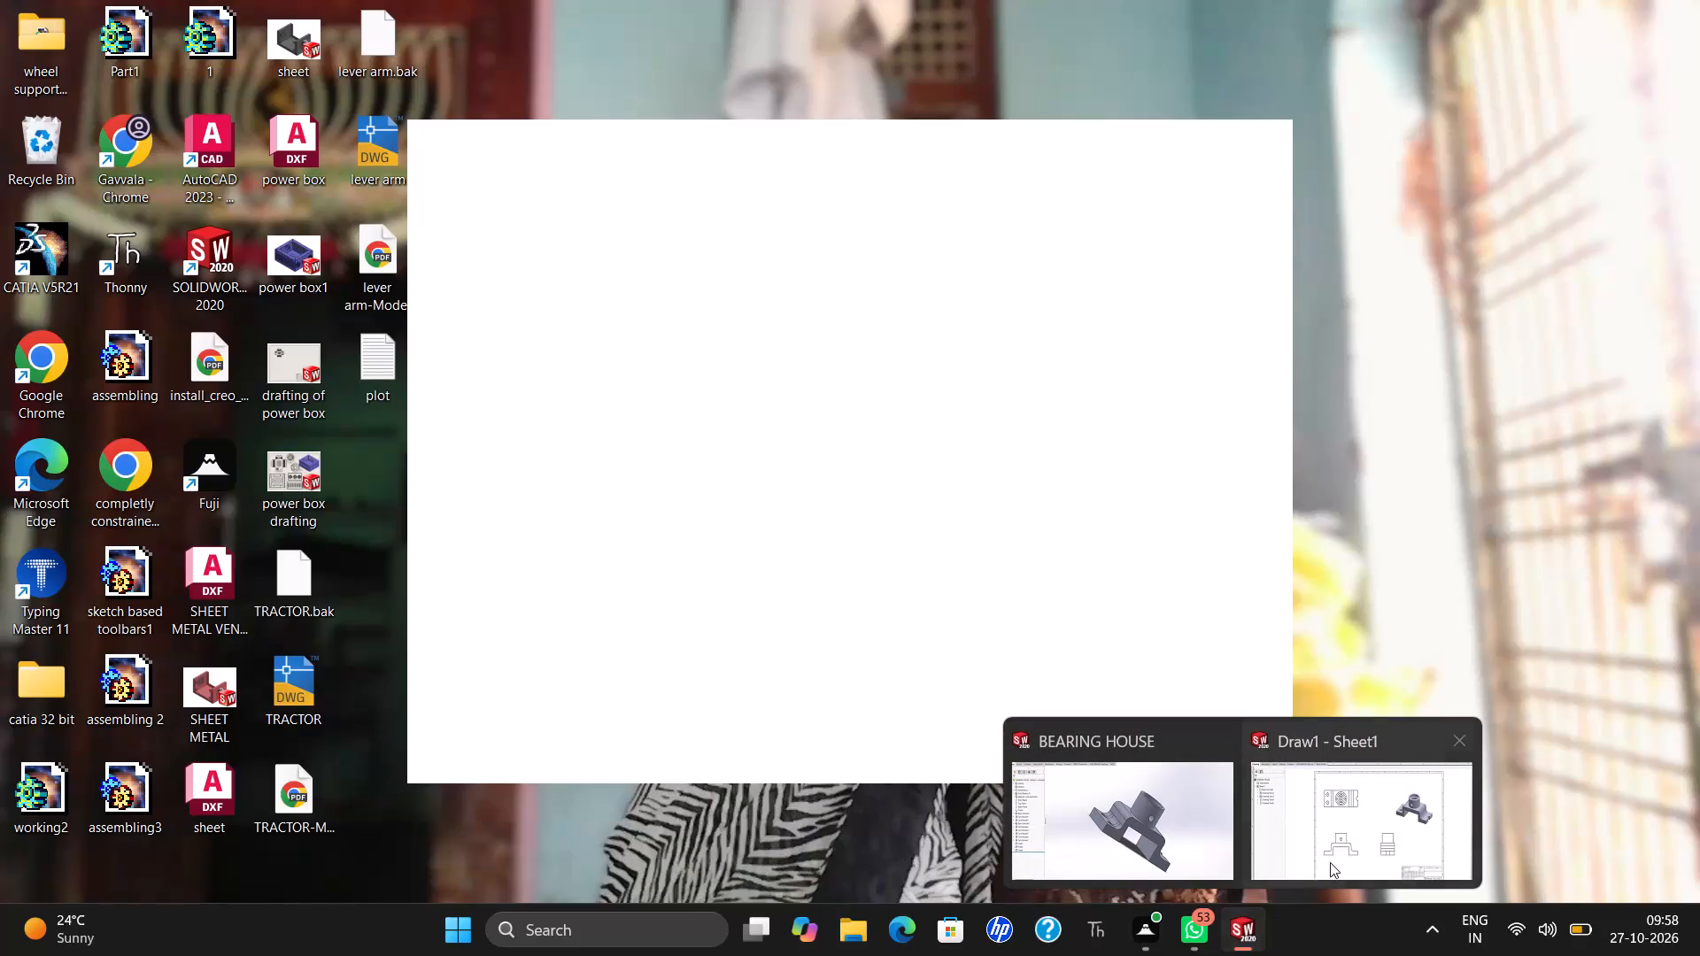
Switch to the BEARING HOUSE drawing and move the shaded trimetric view closer to the sheet's upper-right corner.
left_click(1338, 857)
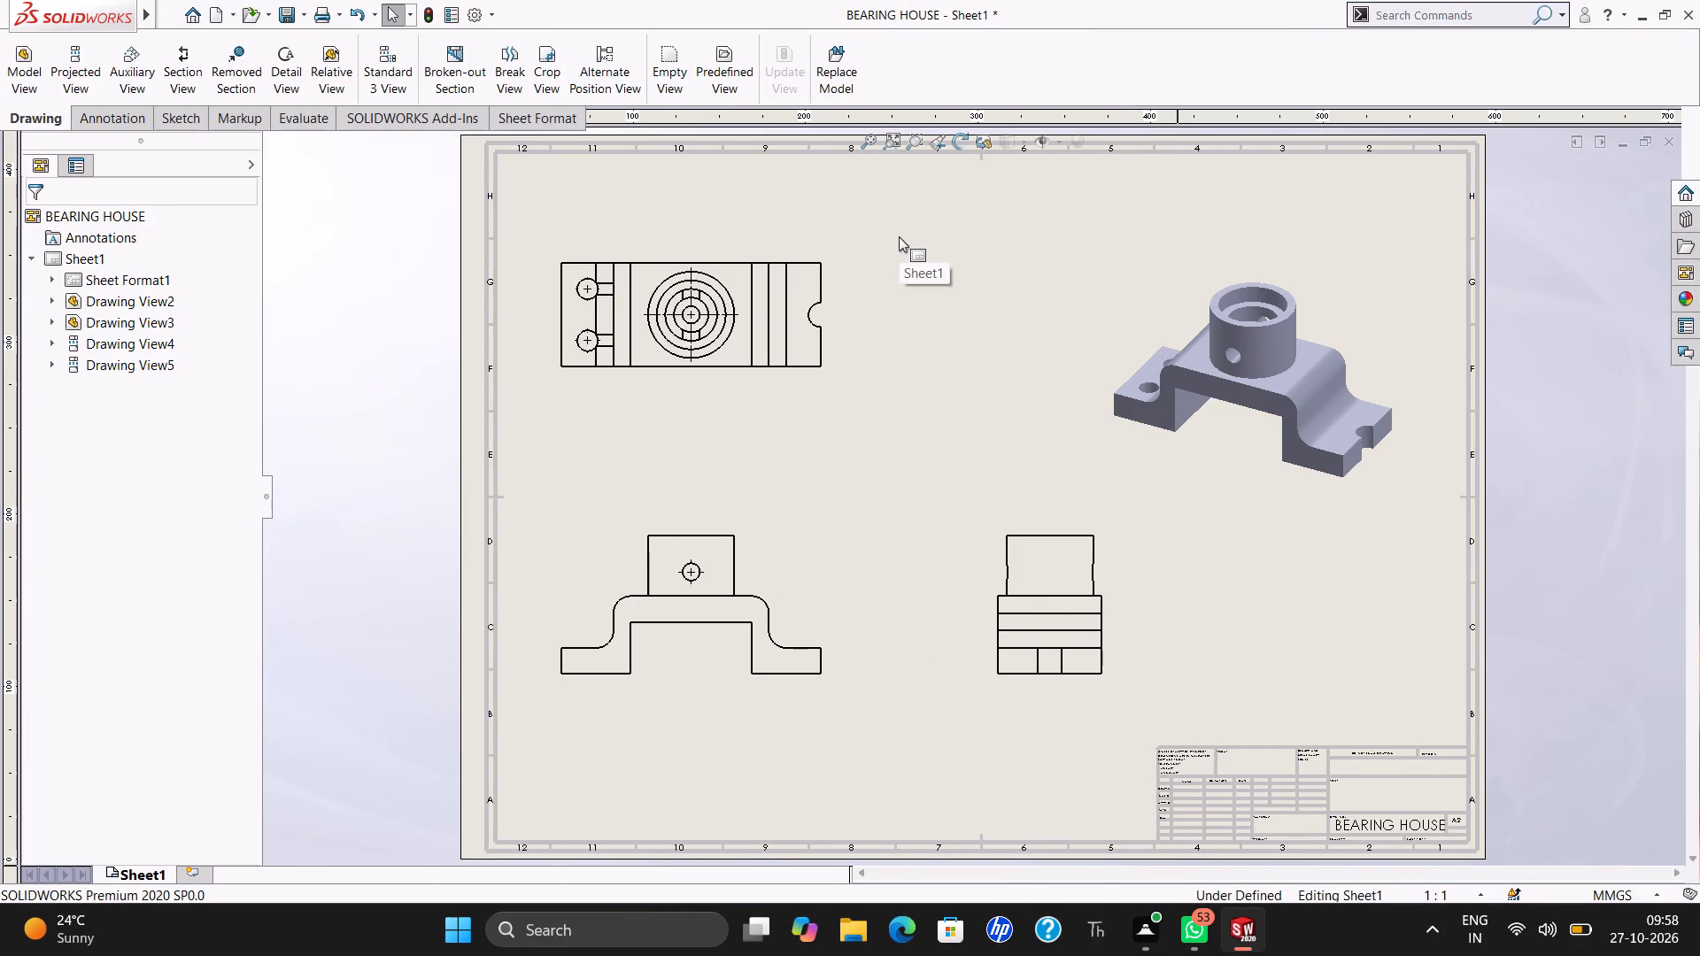
left_click(1133, 312)
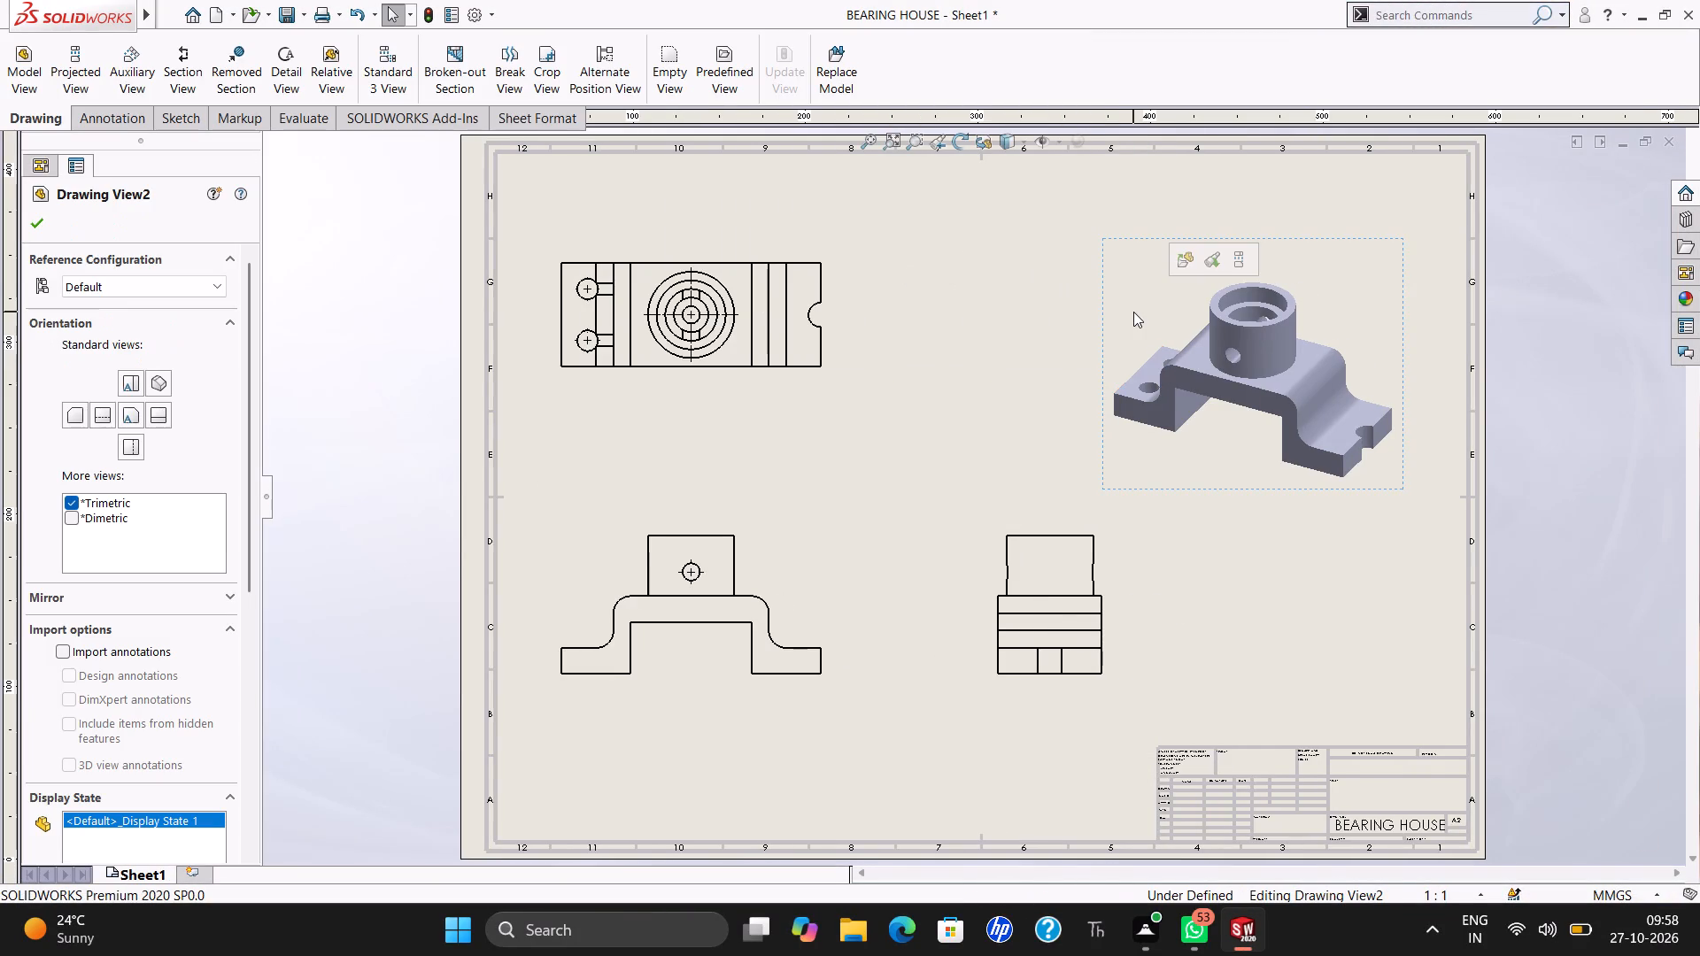
key("grave")
key("Escape")
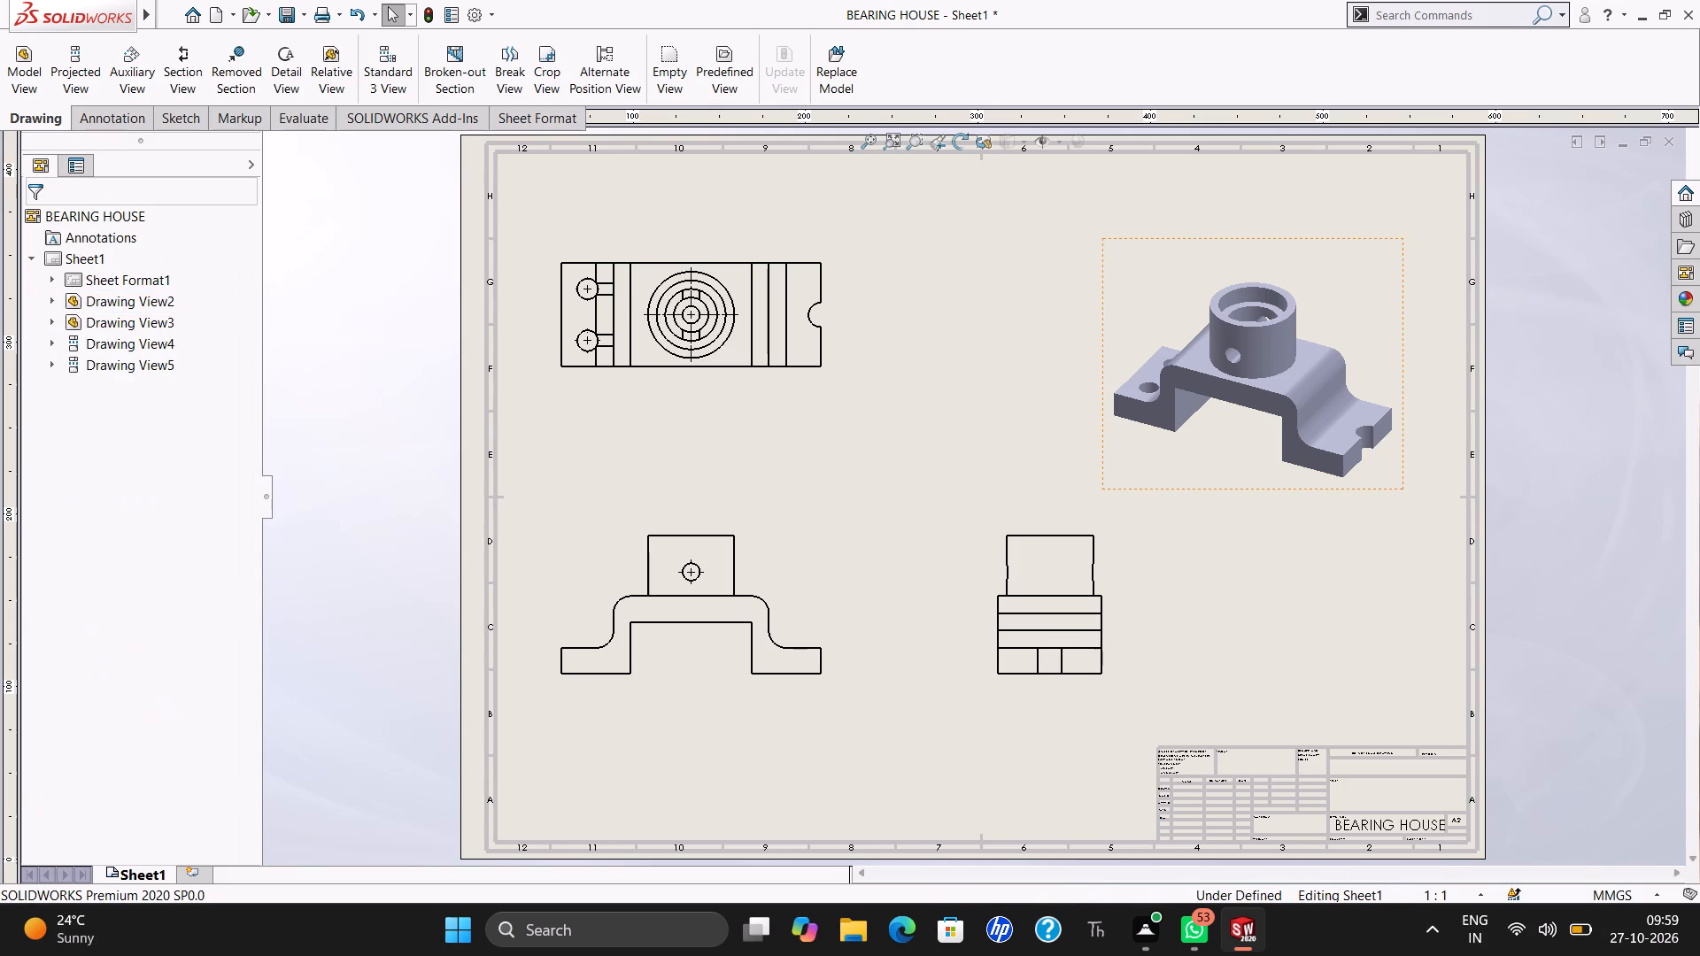
key("Escape")
left_click_drag(1250, 242, 1271, 227)
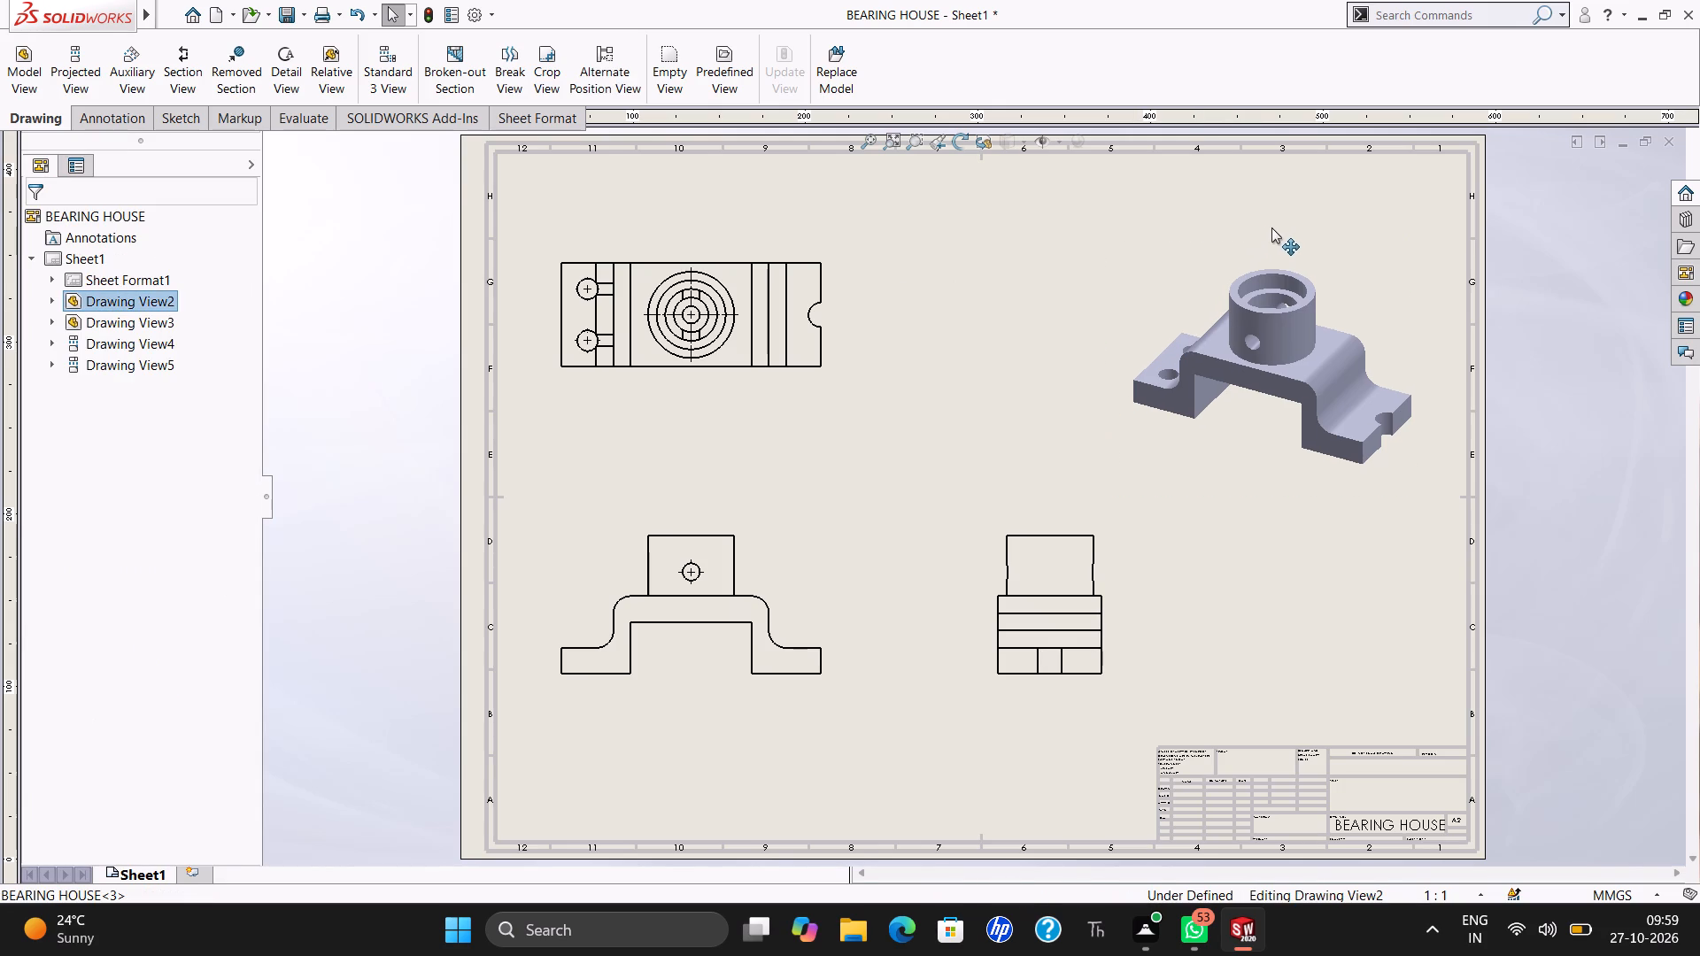
left_click_drag(1271, 227, 1284, 195)
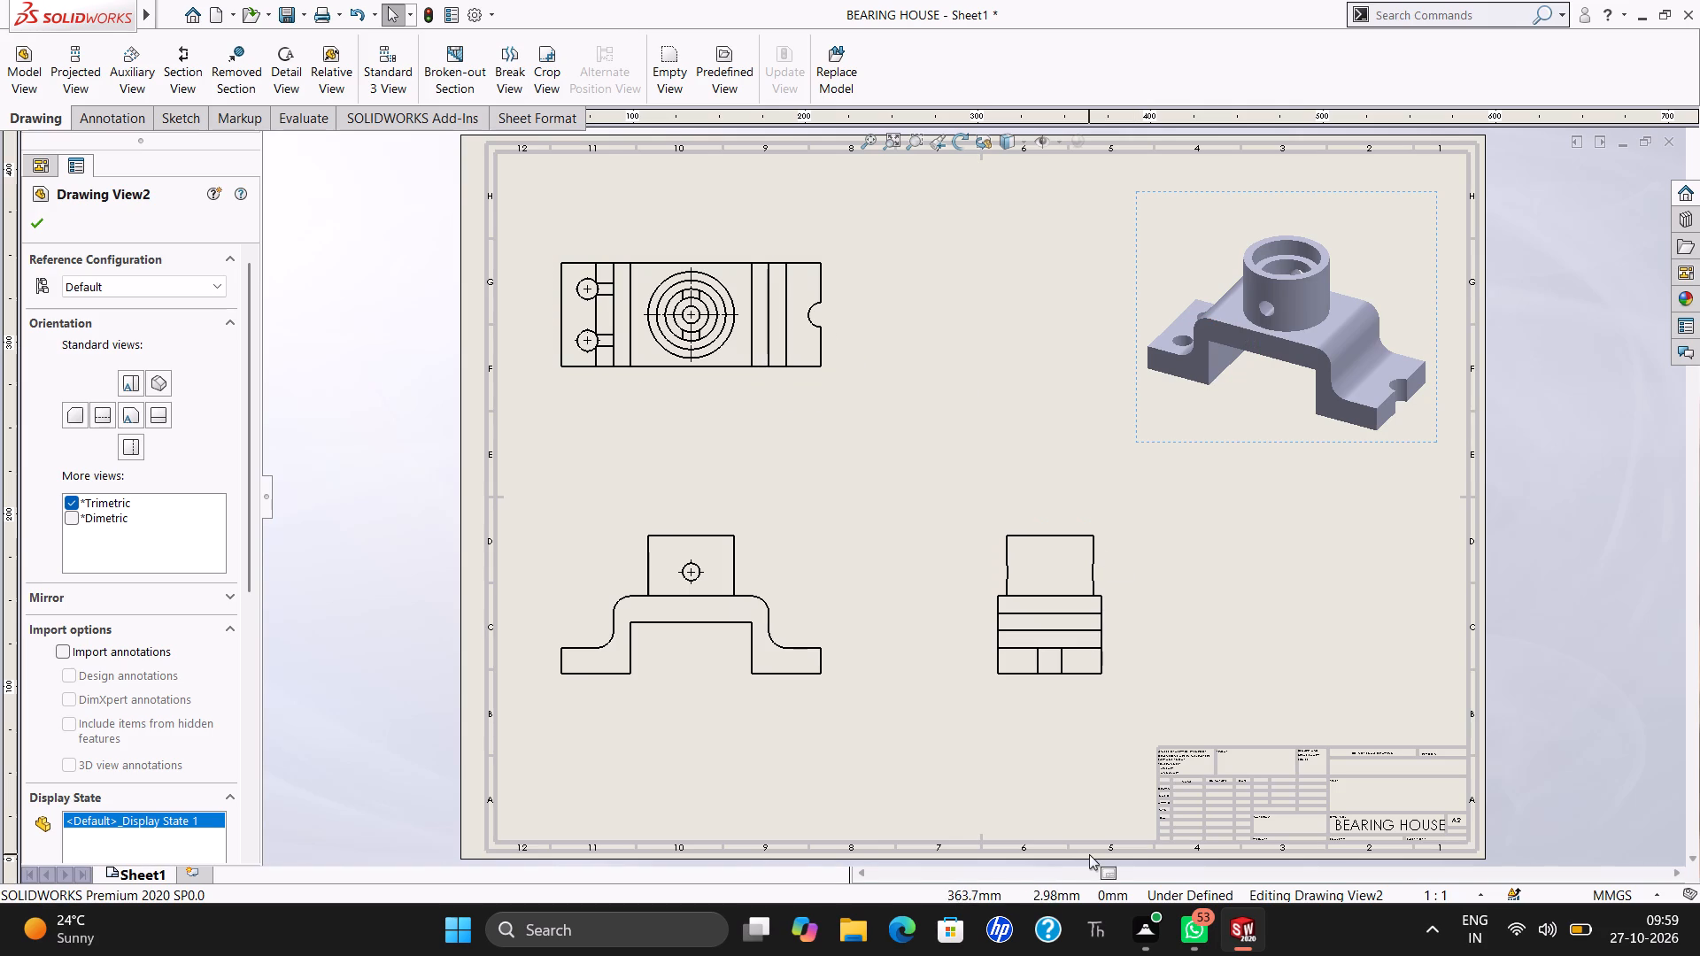
Switch back to the BEARING HOUSE part.
left_click(1159, 842)
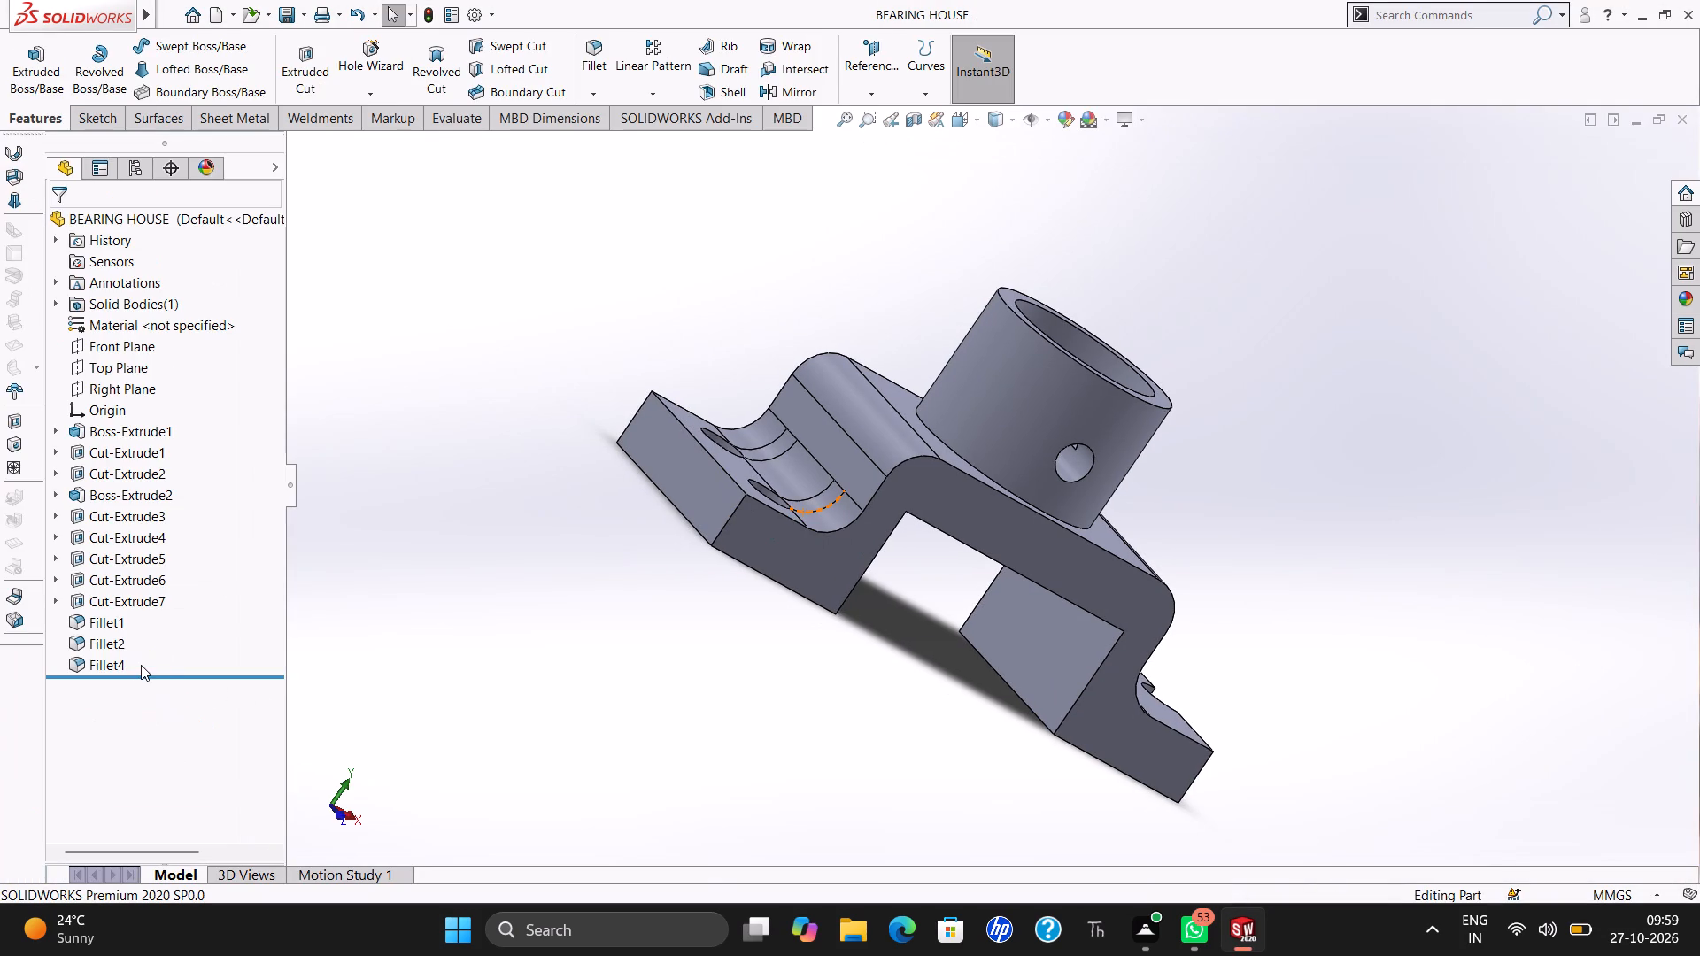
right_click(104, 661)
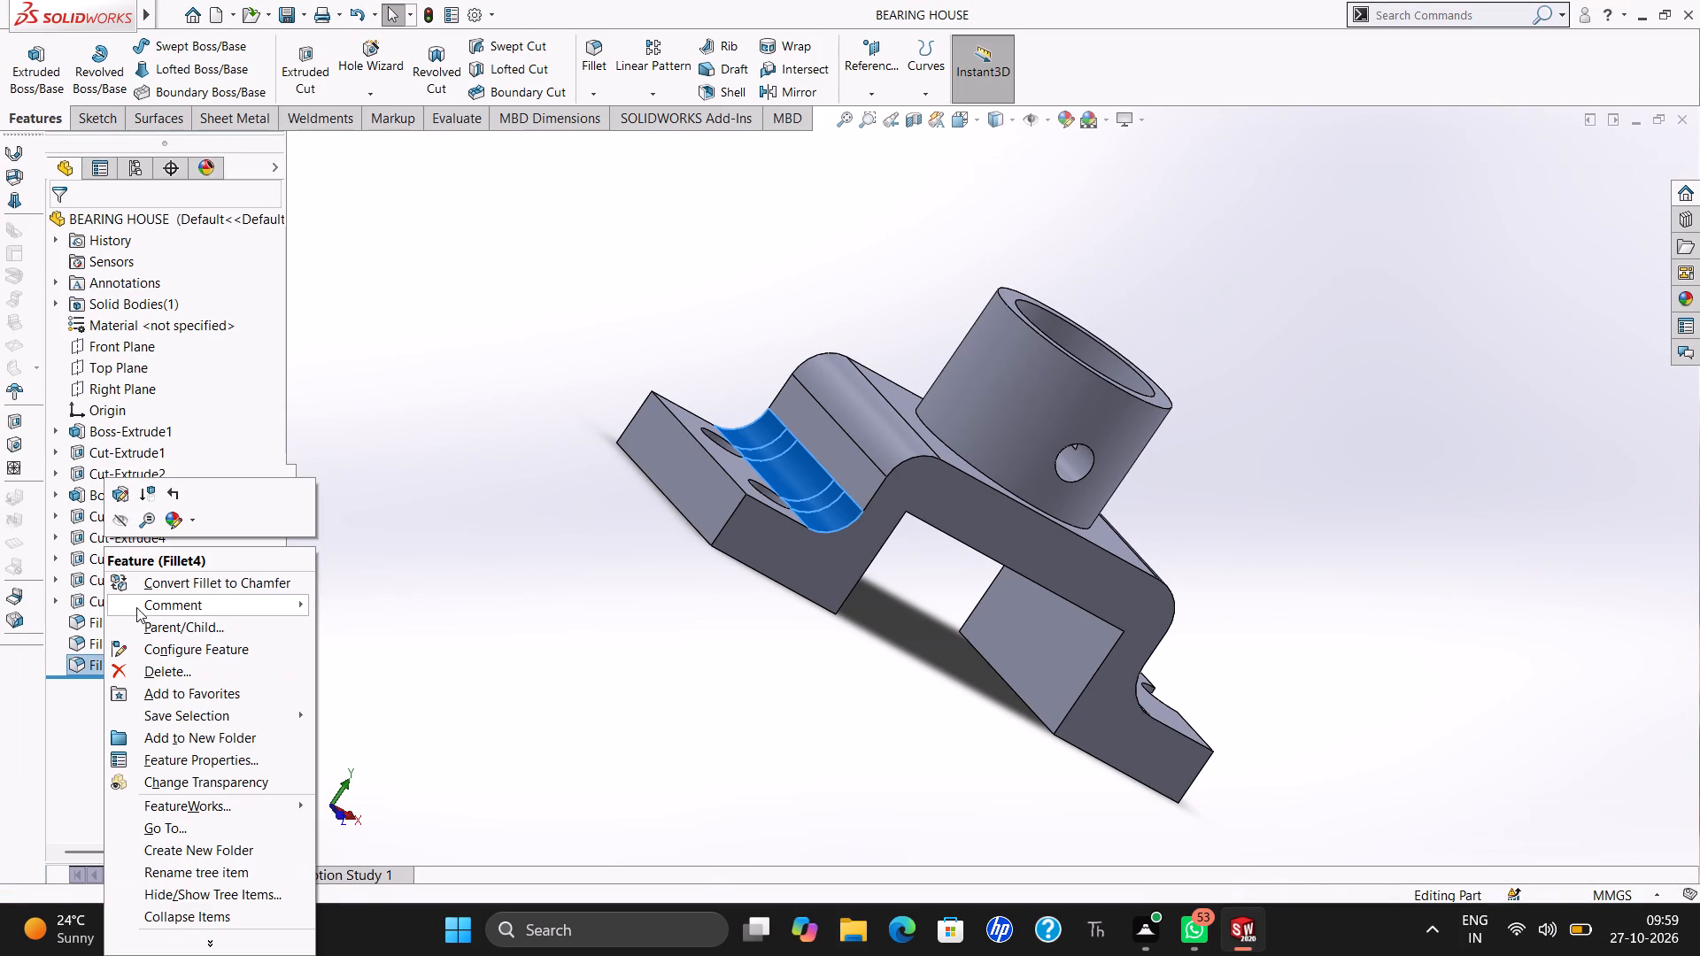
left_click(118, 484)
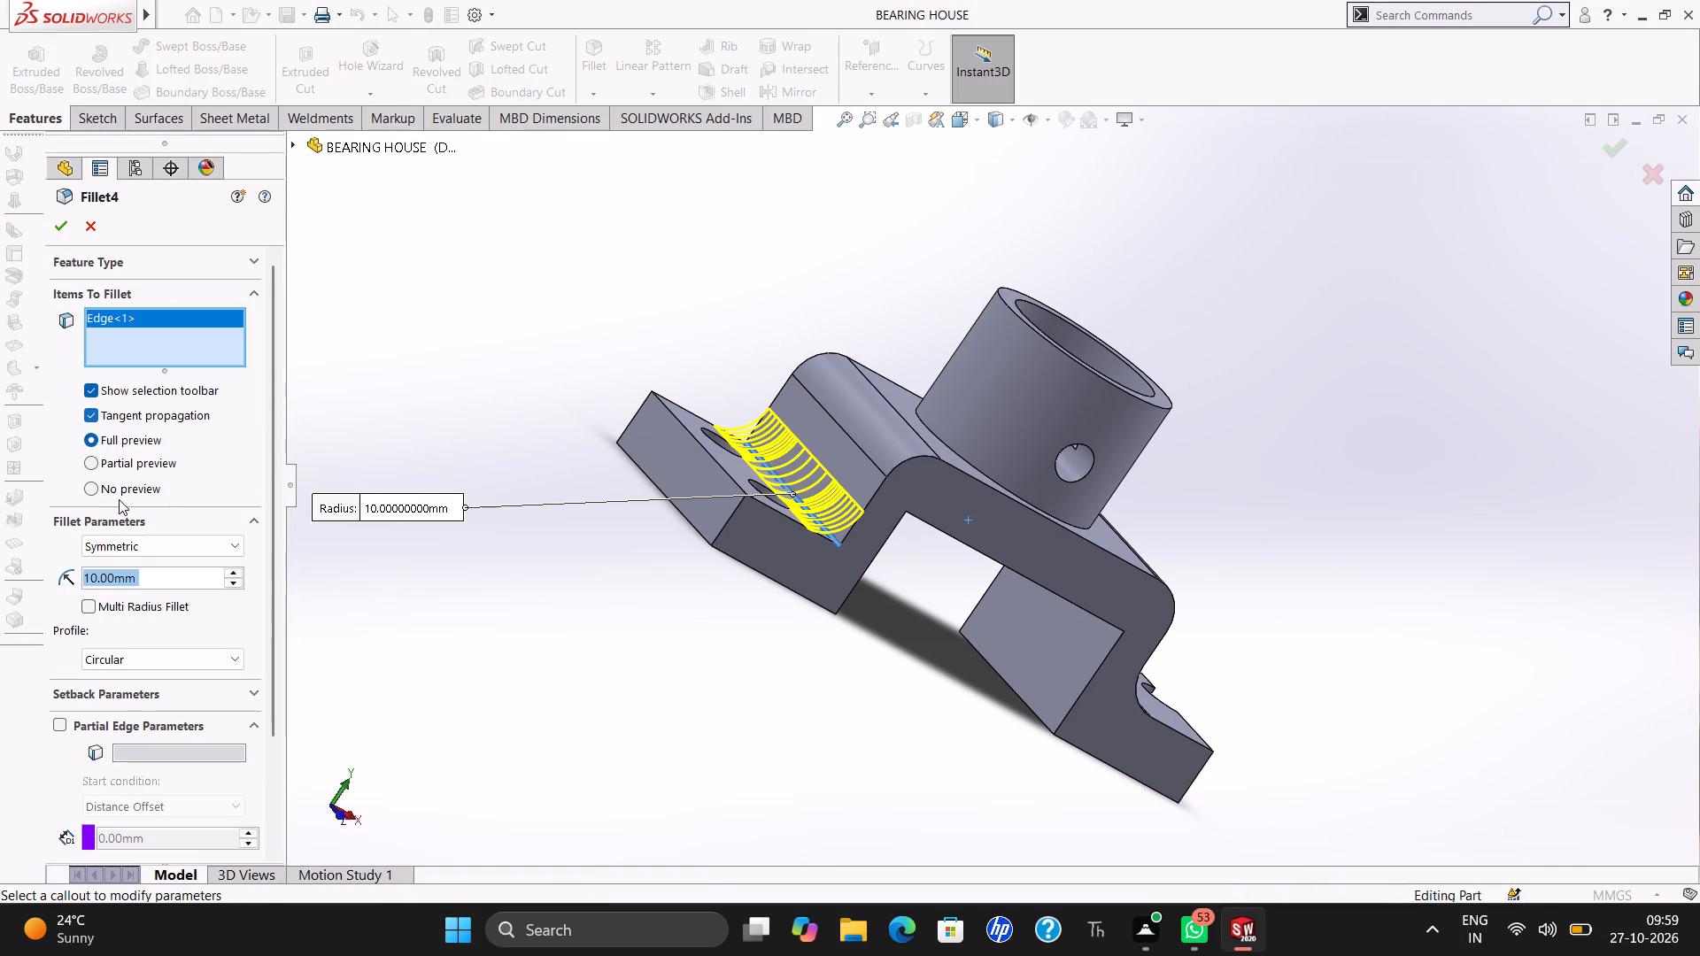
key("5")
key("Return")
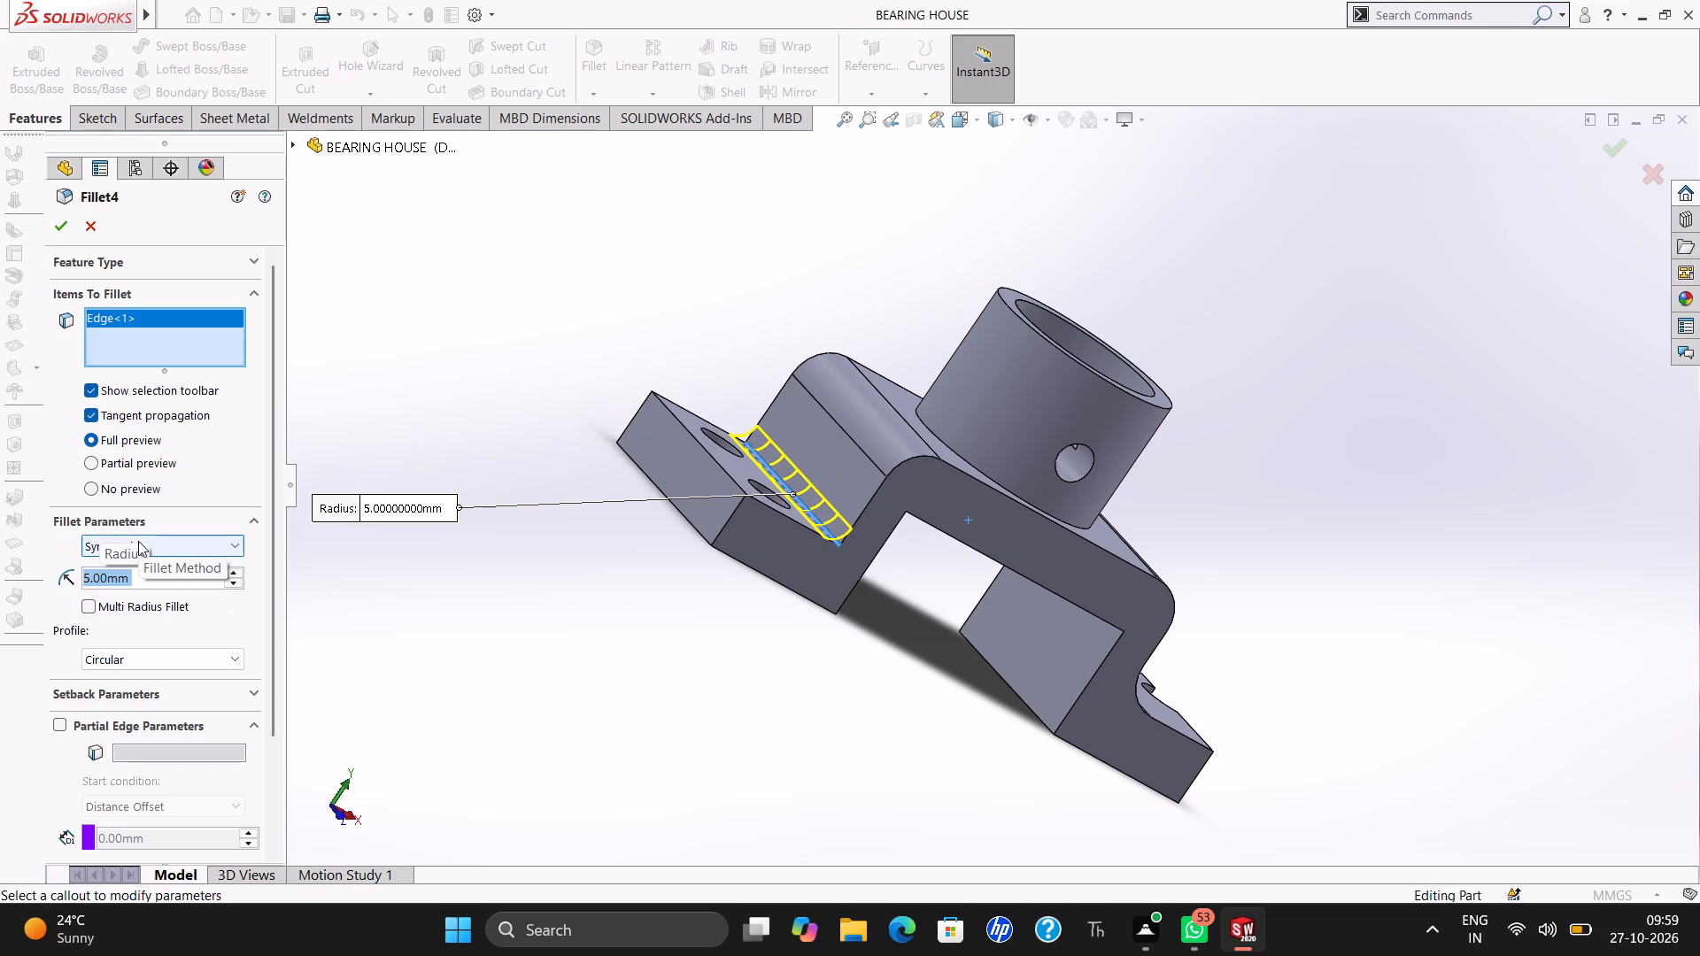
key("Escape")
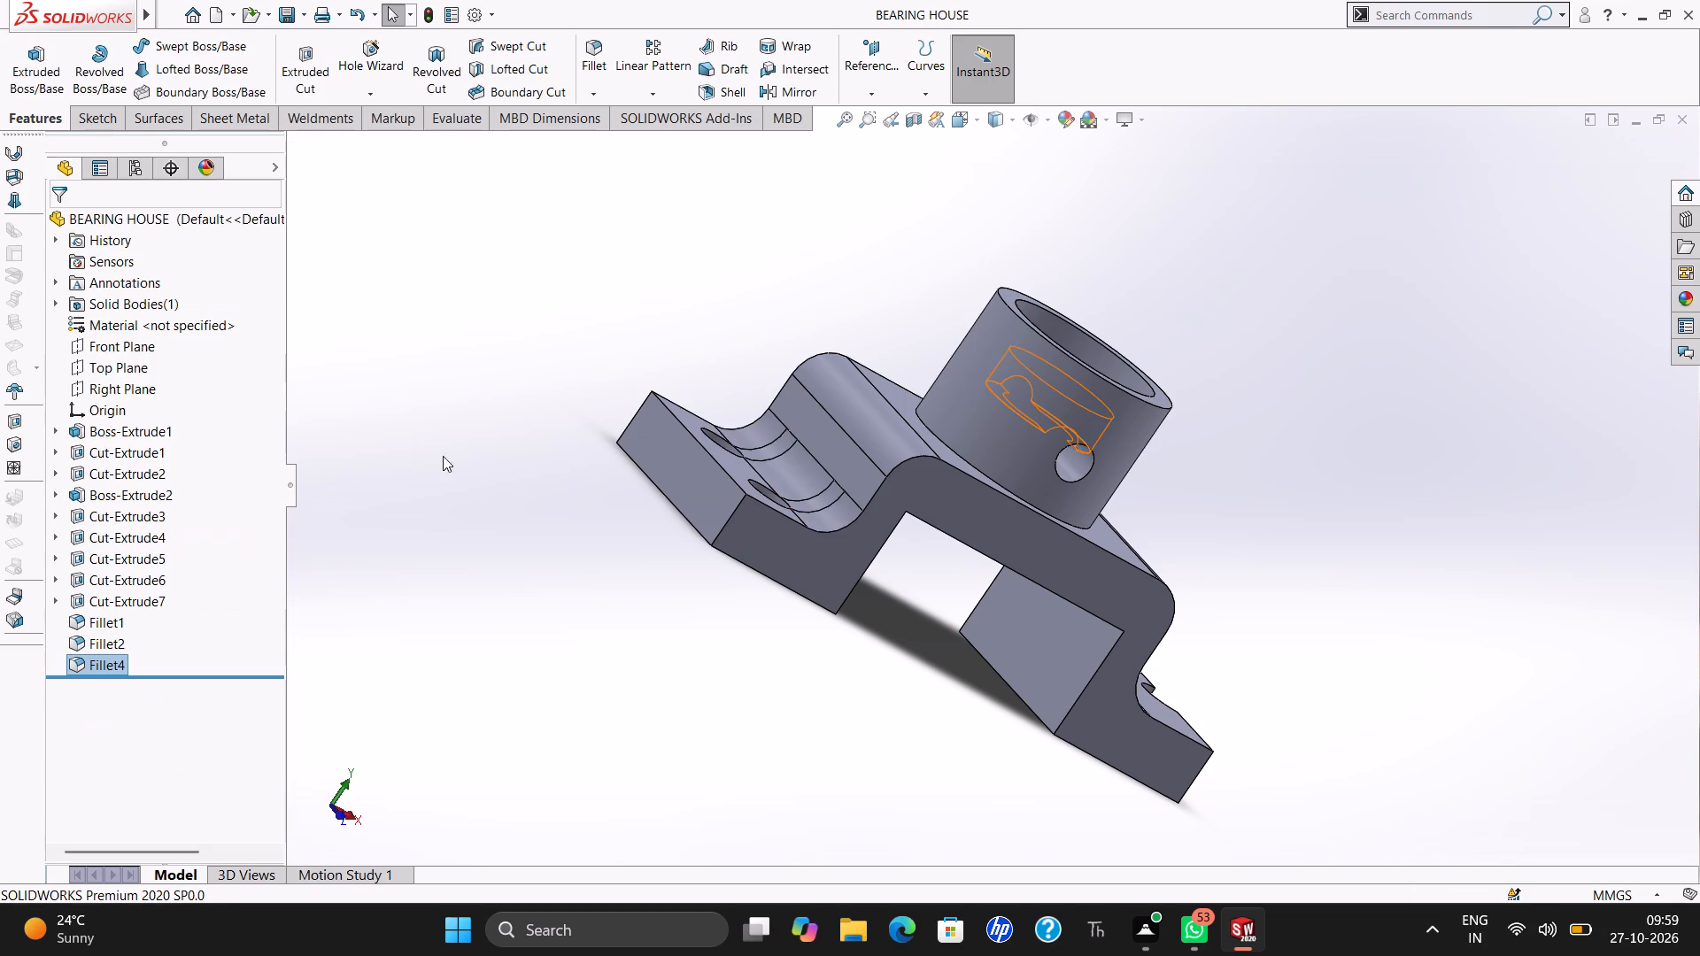
Set the radius of Fillet2, on the bridge's two upper outer edges, to 5 mm.
left_click(850, 397)
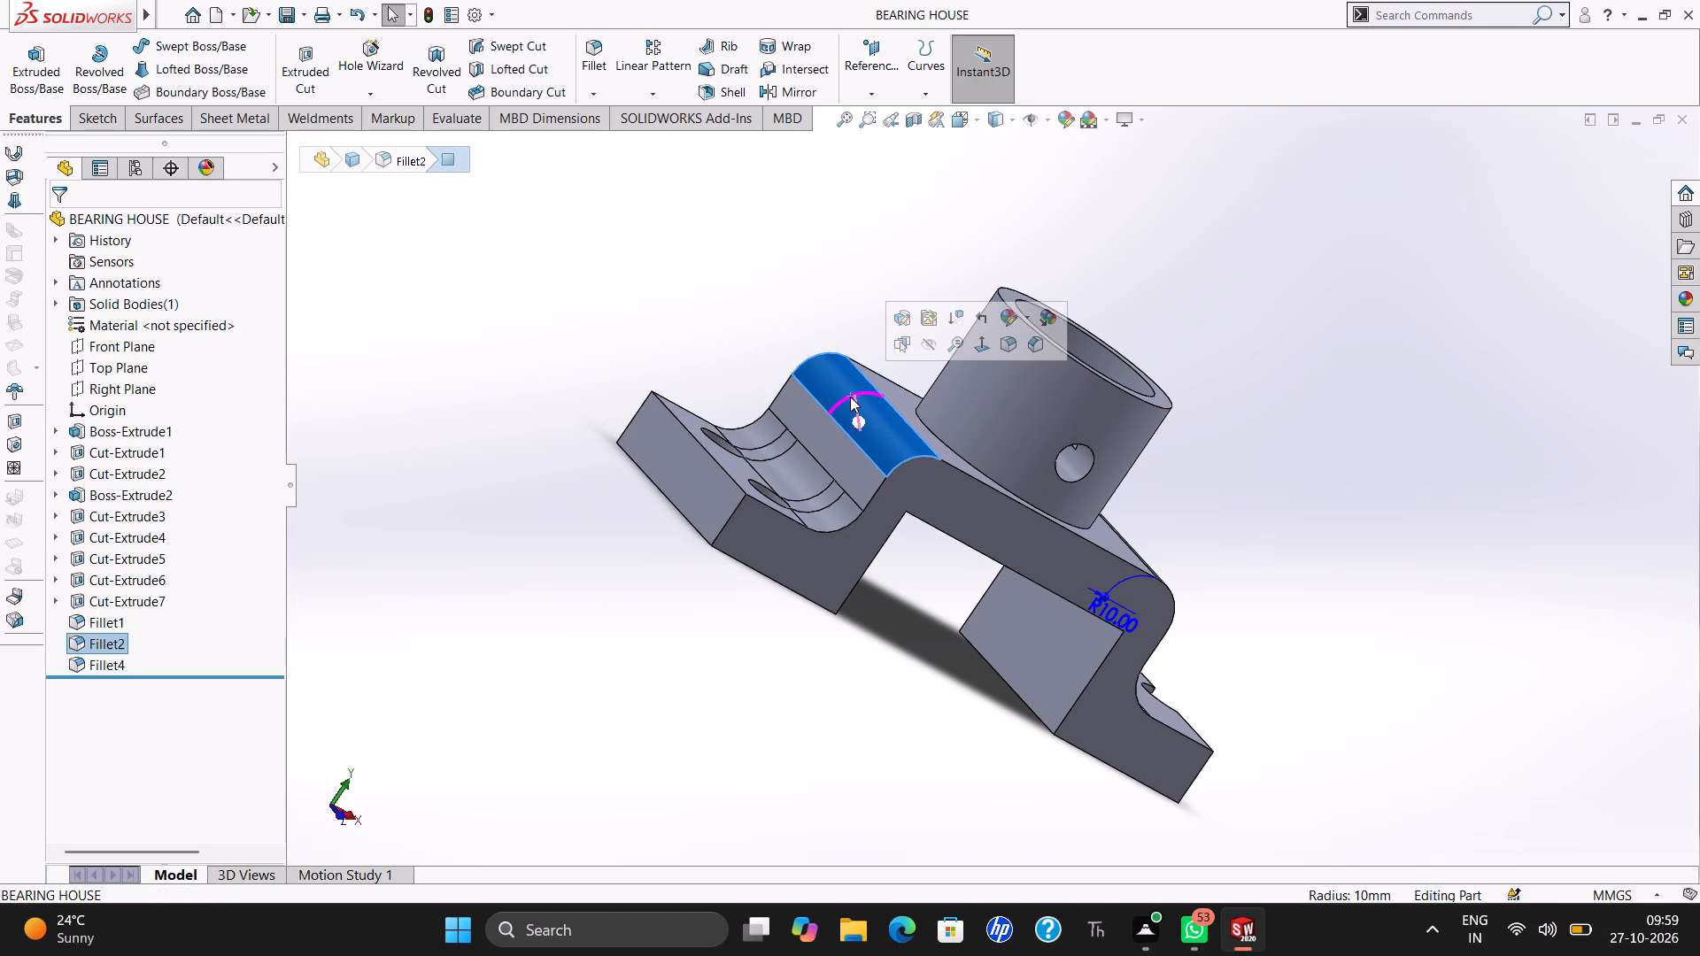
left_click(908, 314)
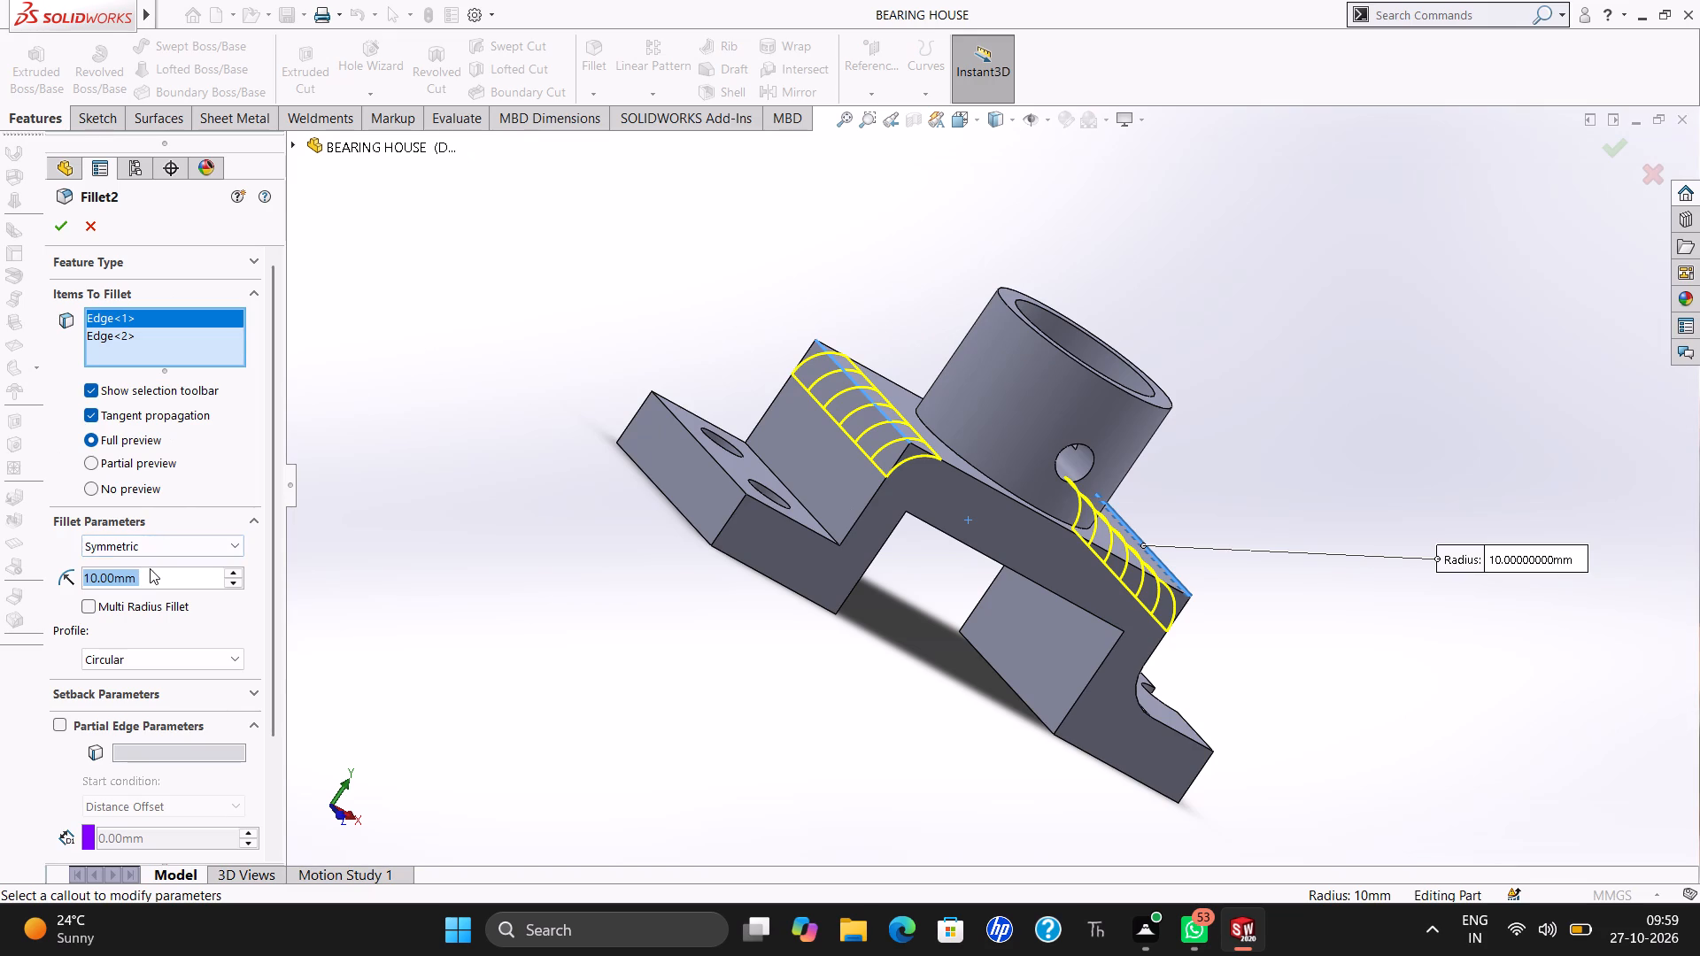
key("5")
key("Return")
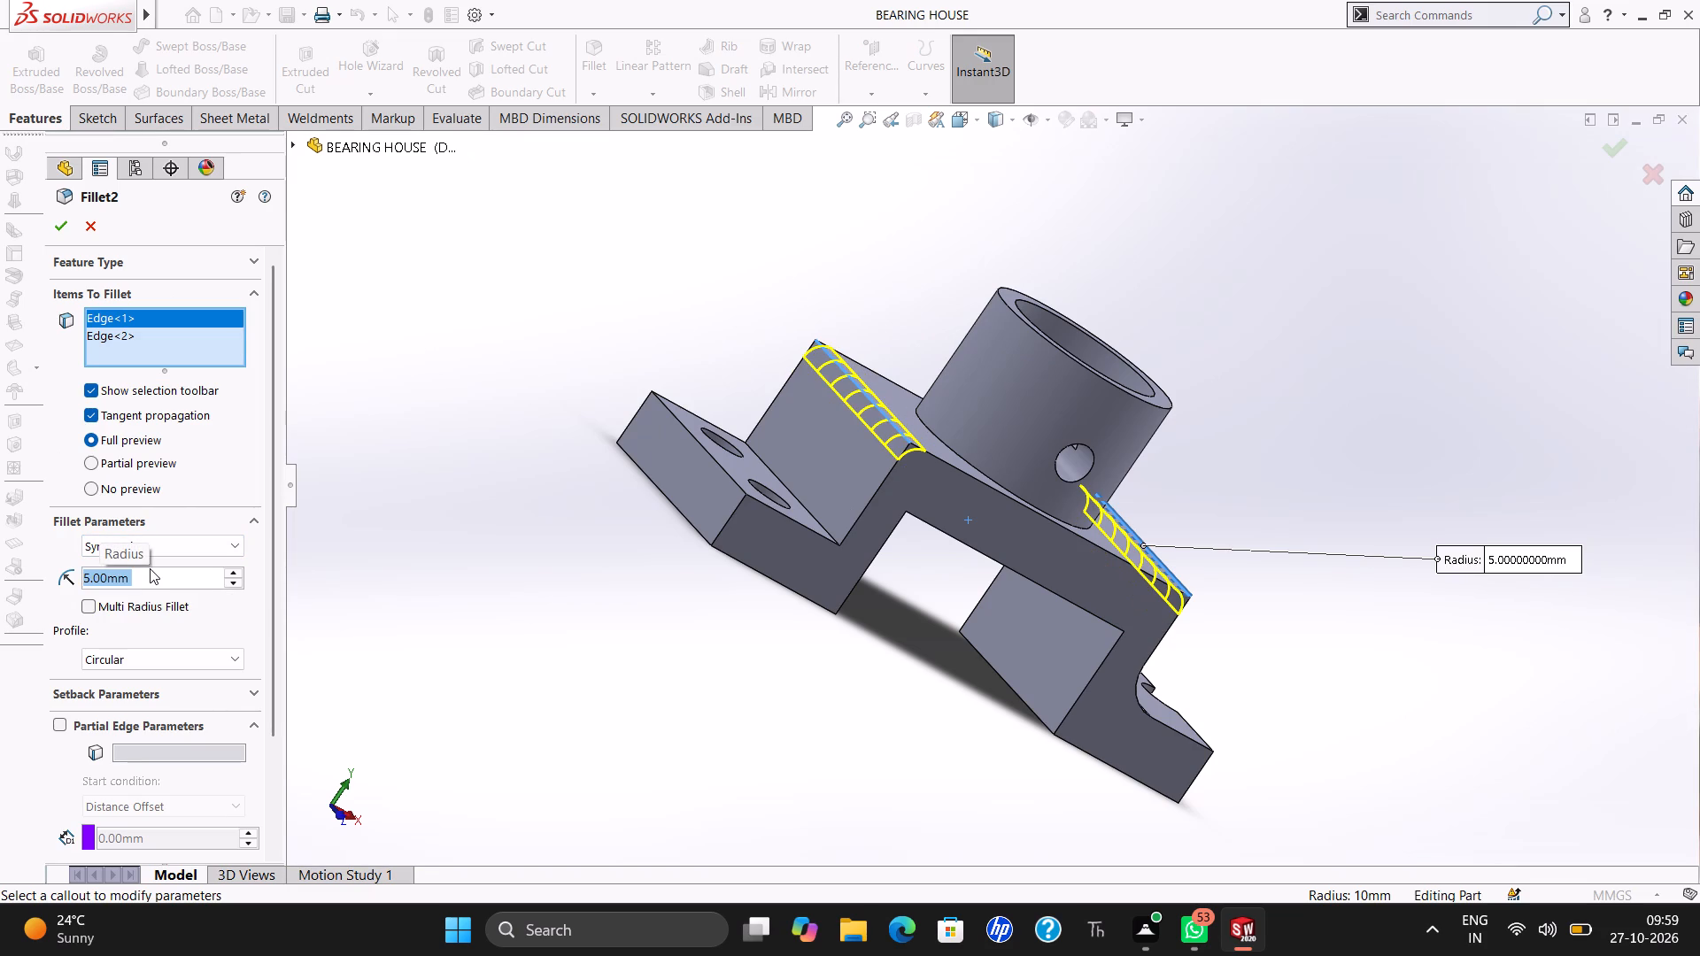
left_click(58, 224)
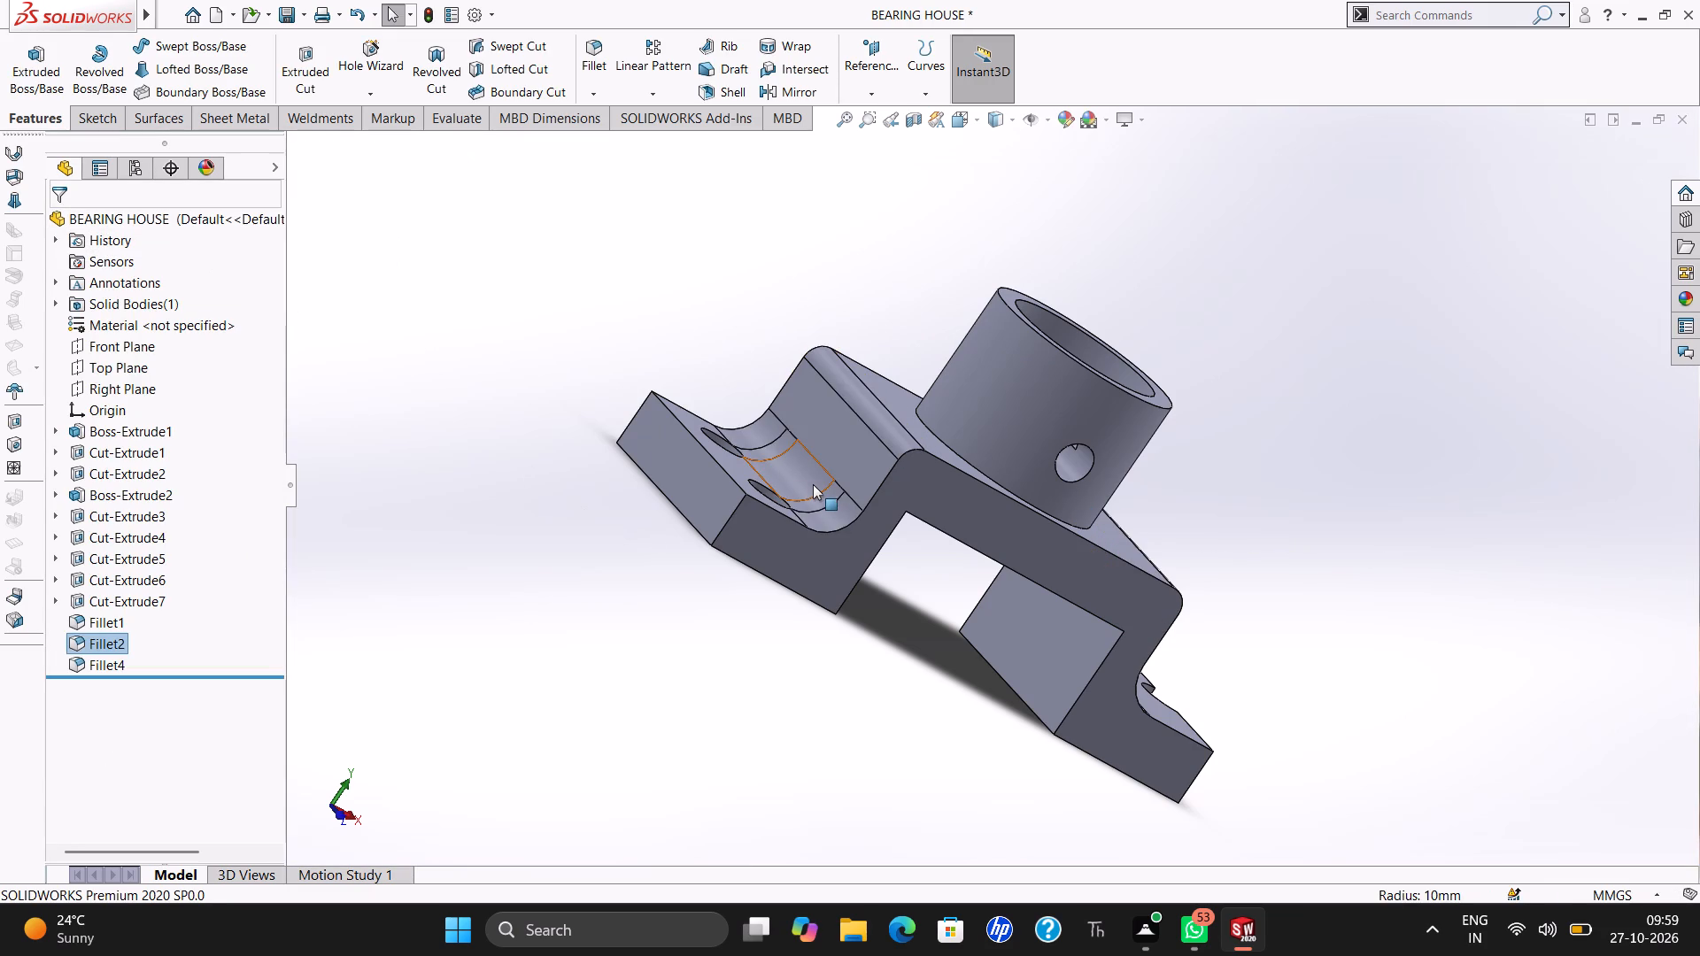
Set the radius of Fillet4, between the two-hole foot and the upright wall, to 5 mm.
right_click(116, 664)
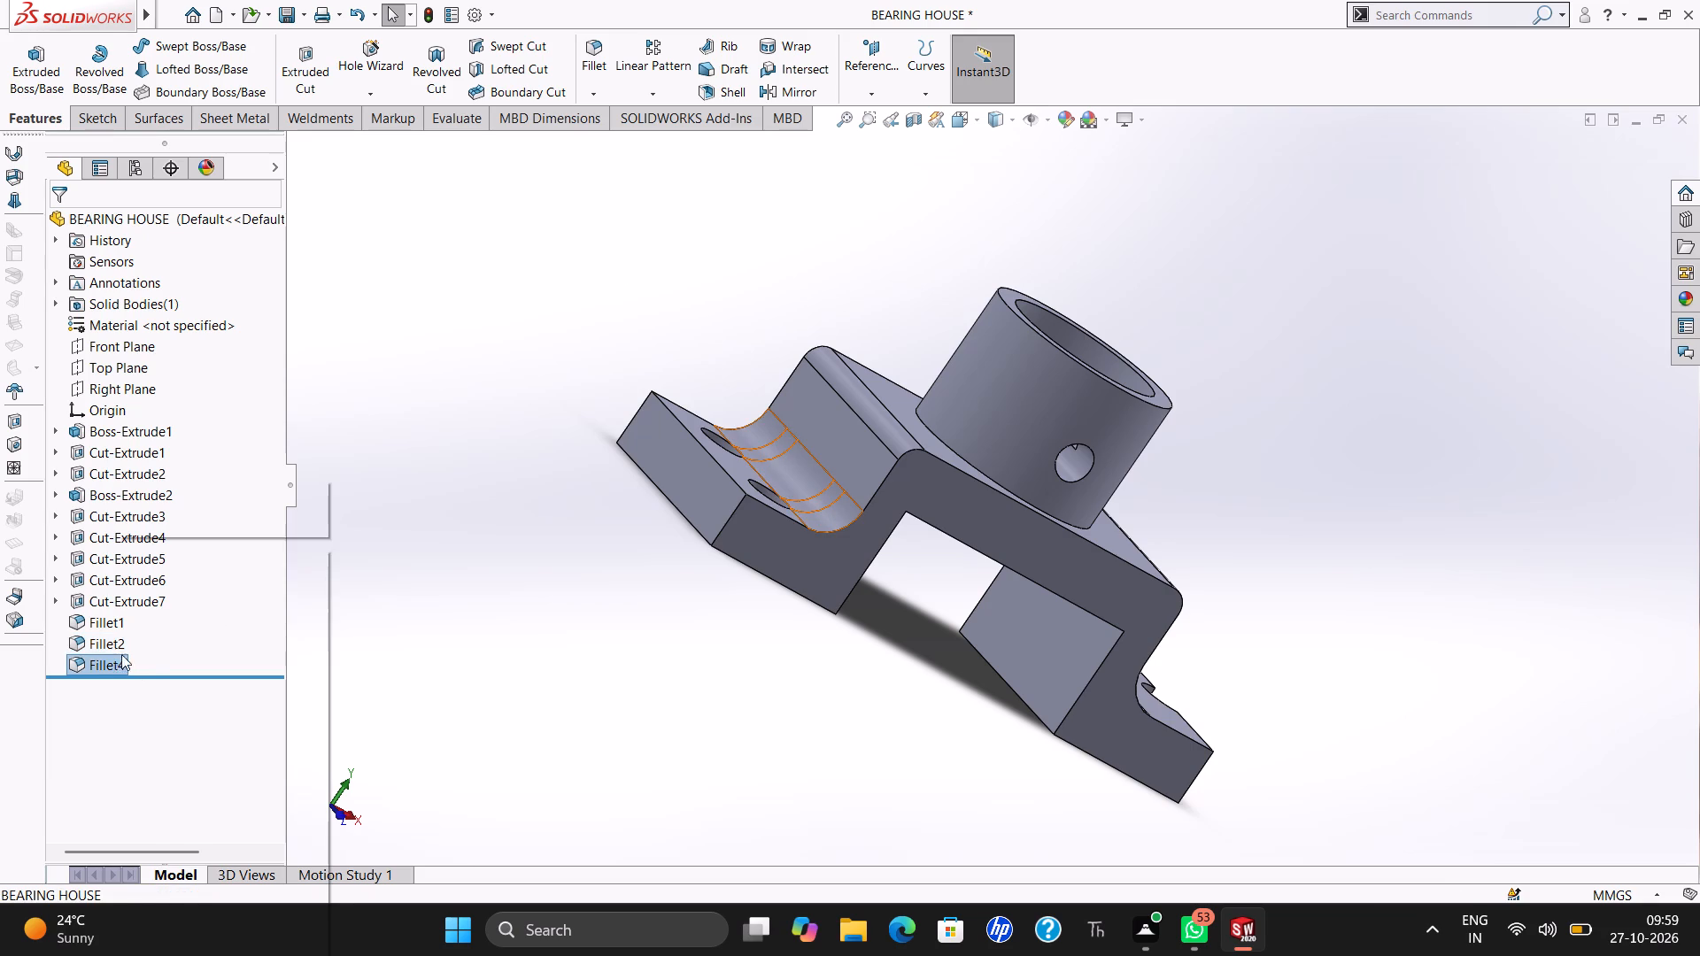
left_click(129, 496)
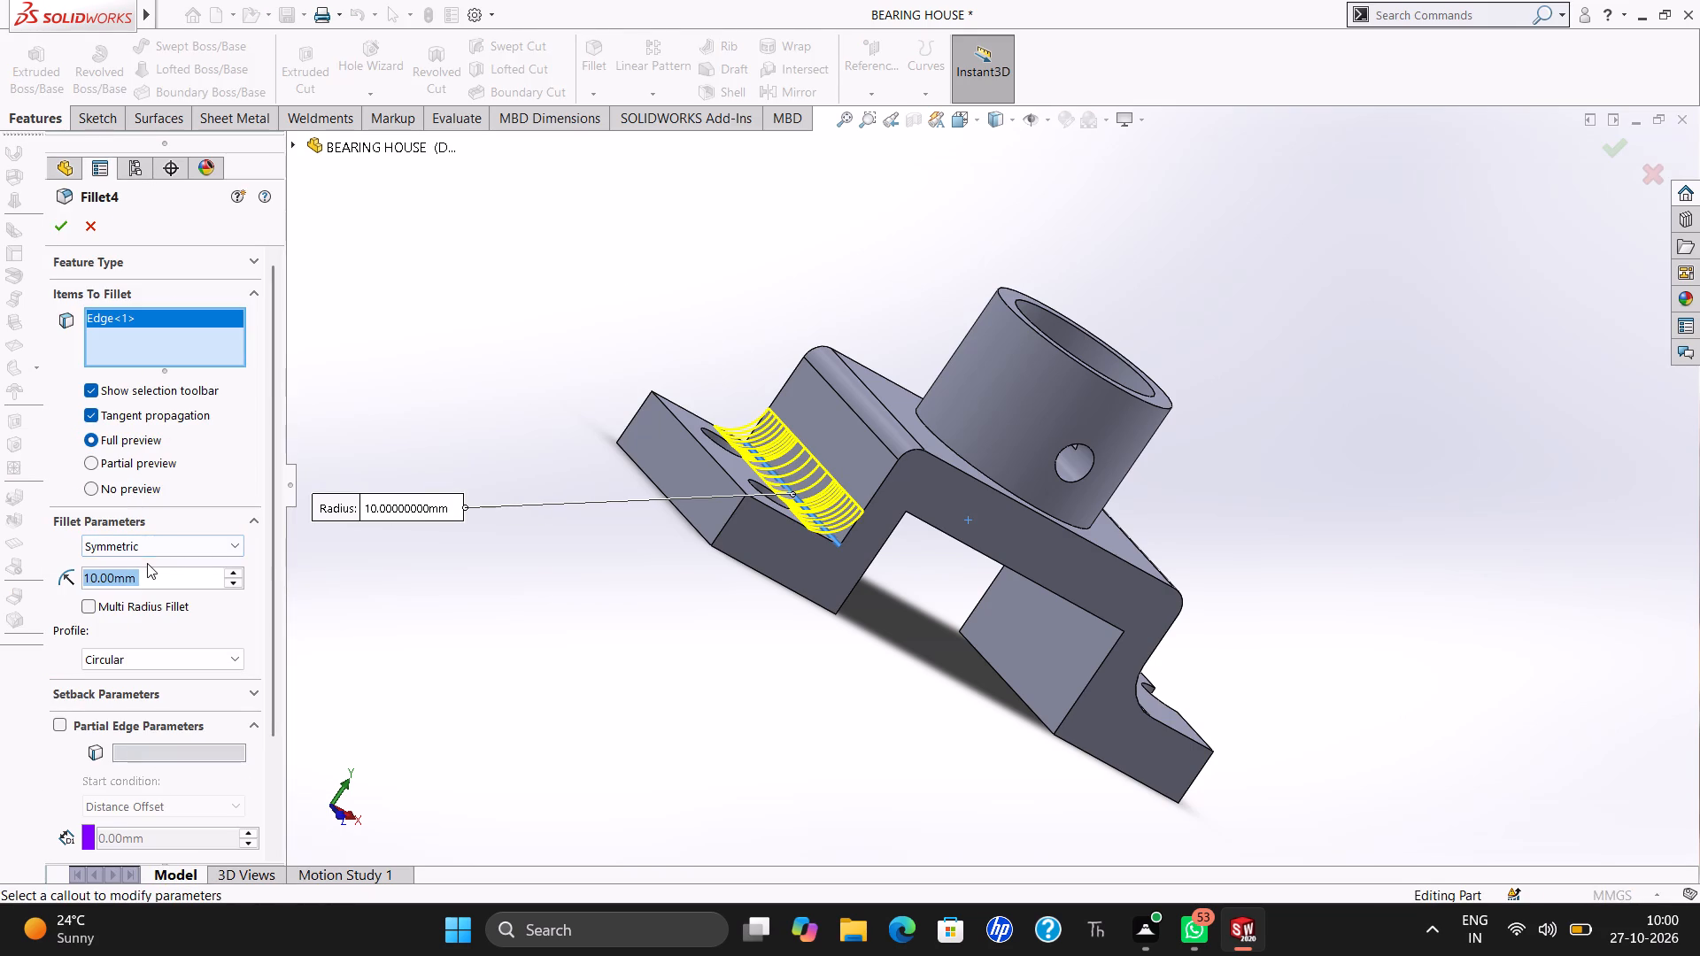
key("5")
key("Return")
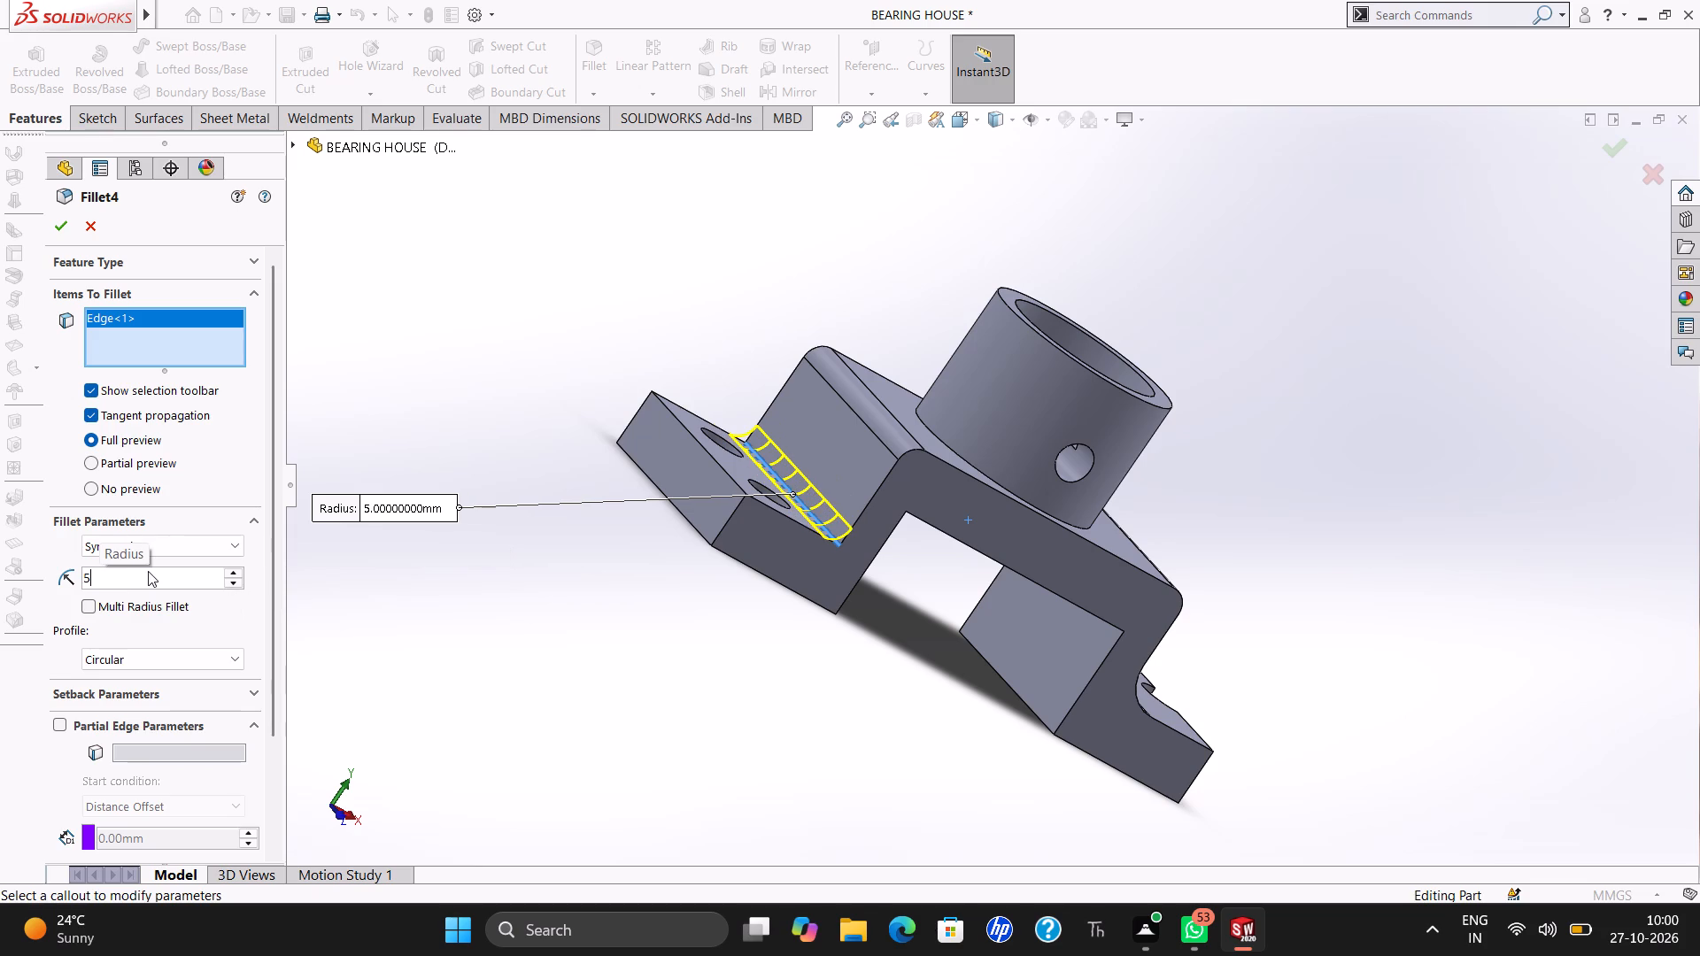
left_click(53, 228)
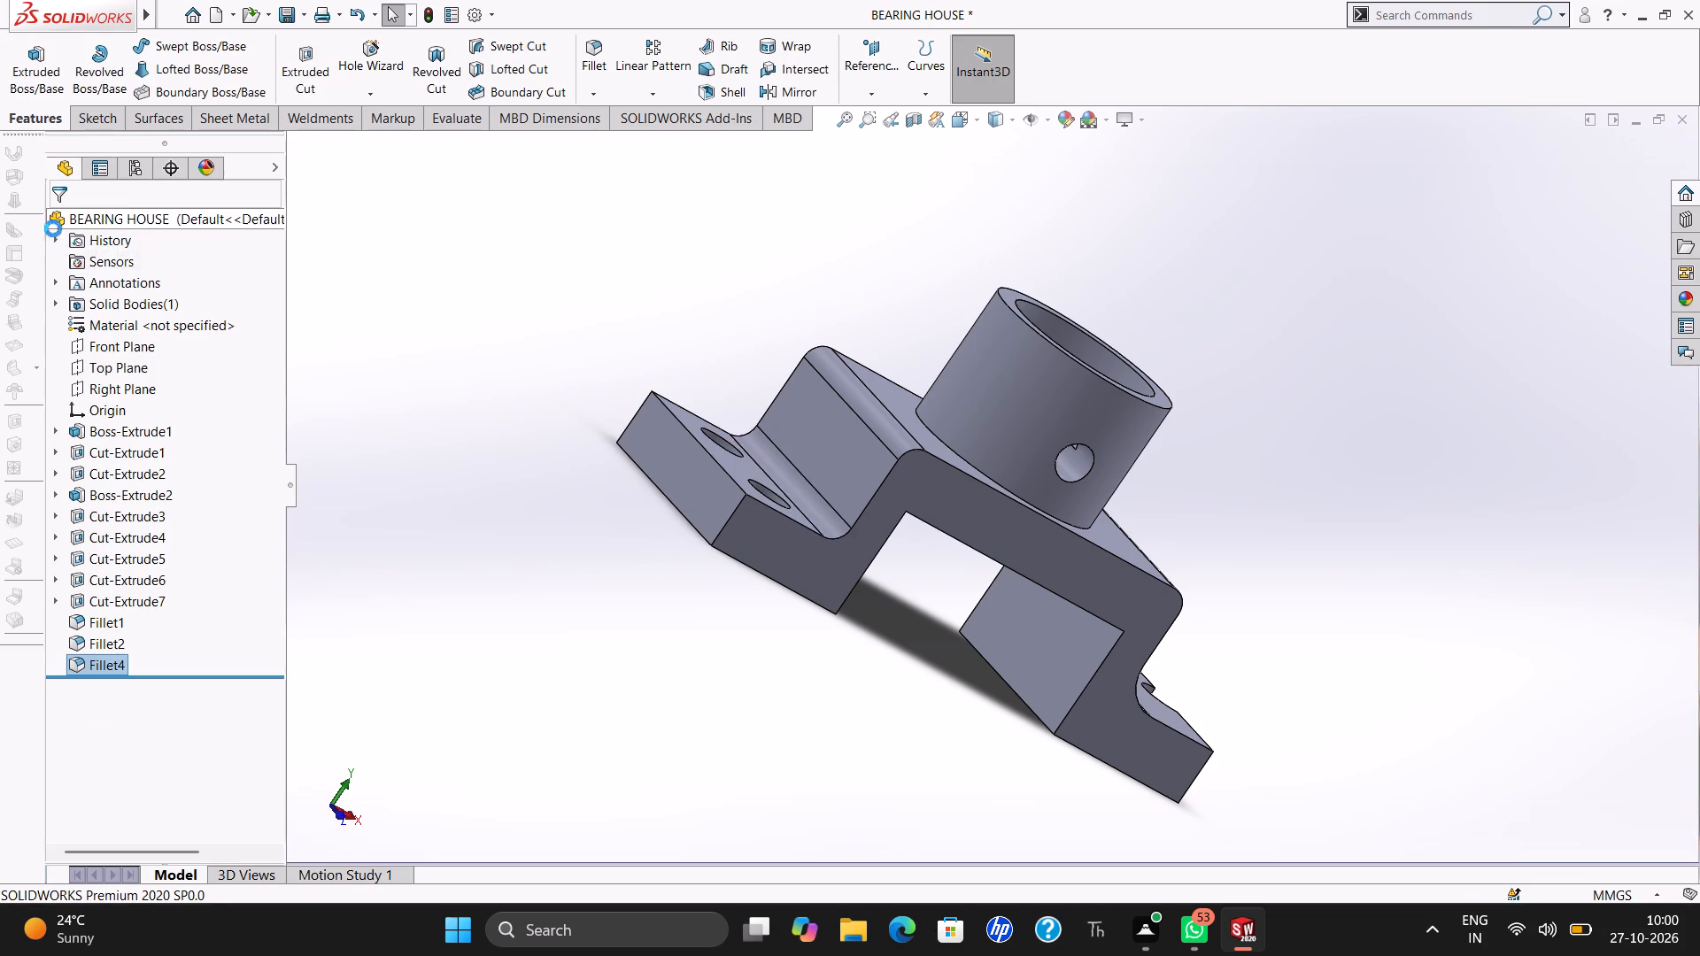
Set the radius of Fillet1, between the notched foot and the upright wall, to 5 mm.
key("Left")
key("Left")
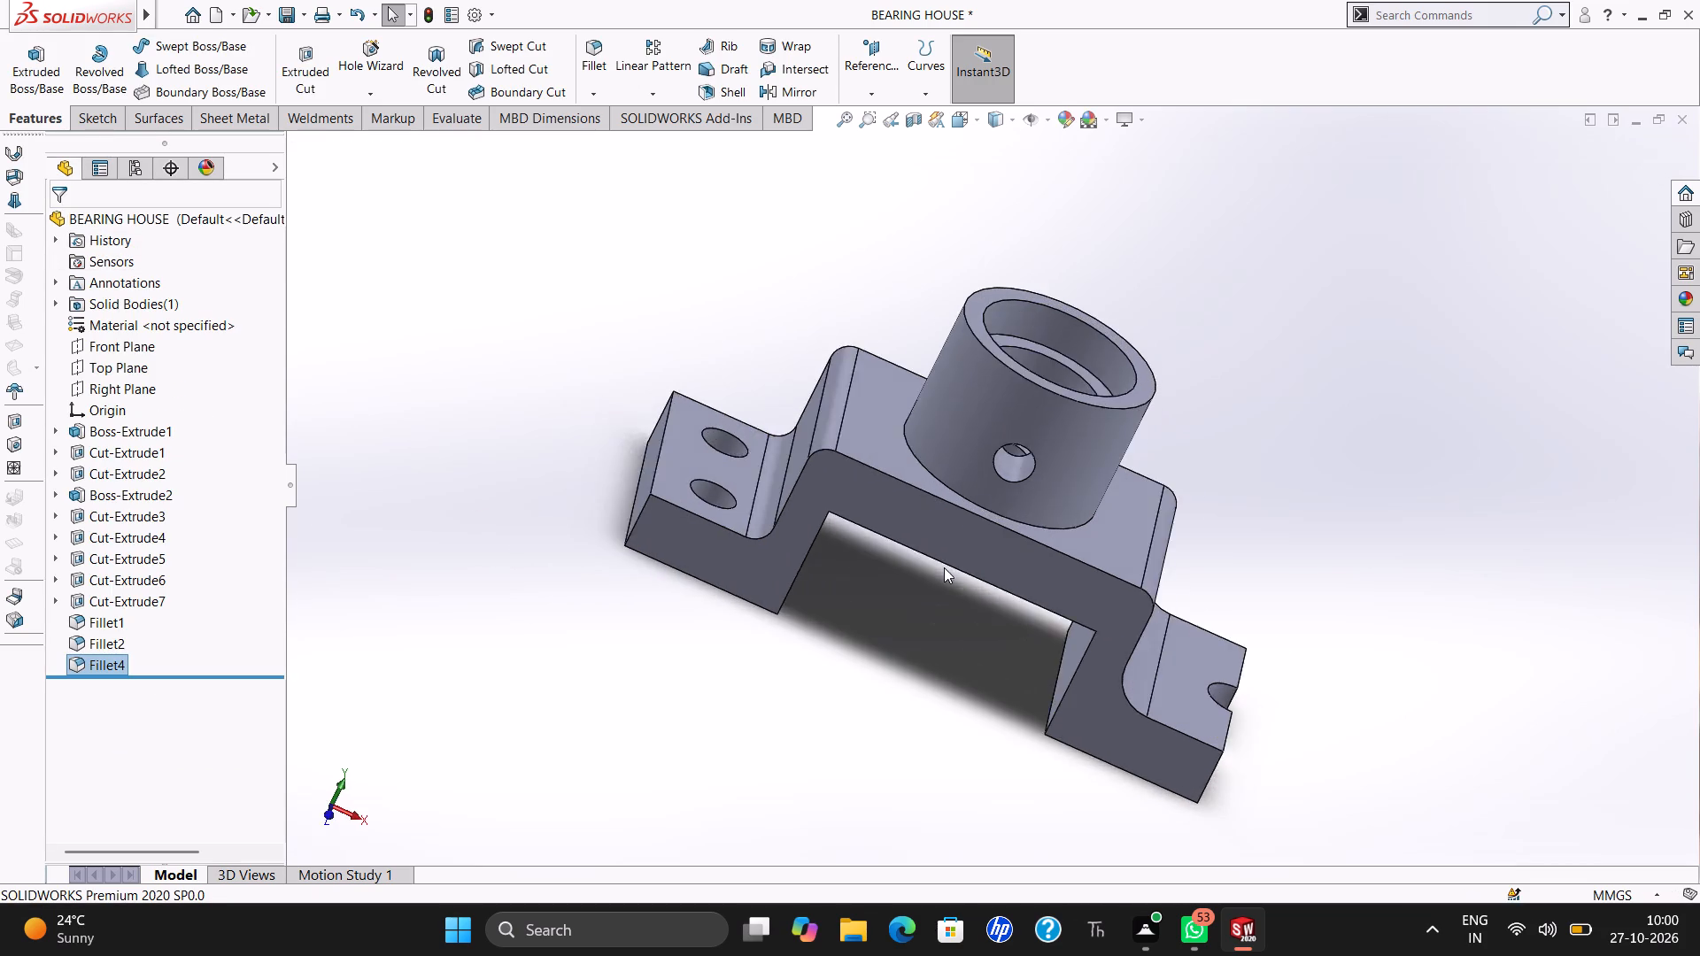
key("Left")
key("Left")
left_click(1099, 657)
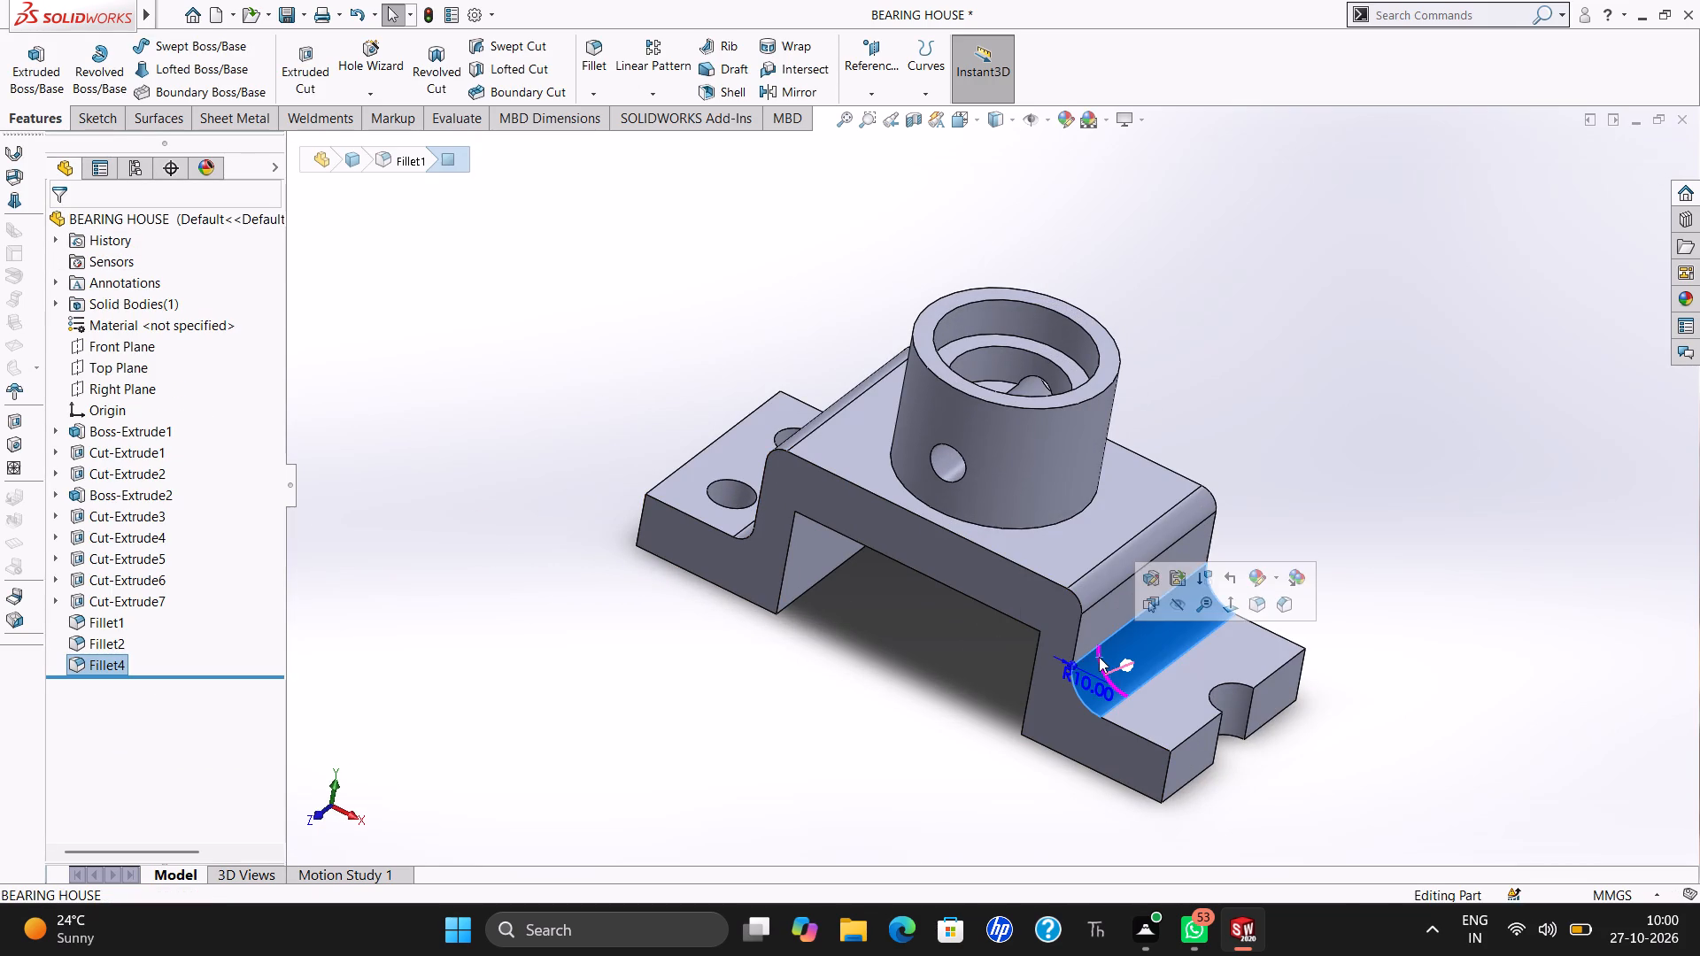
left_click(1146, 581)
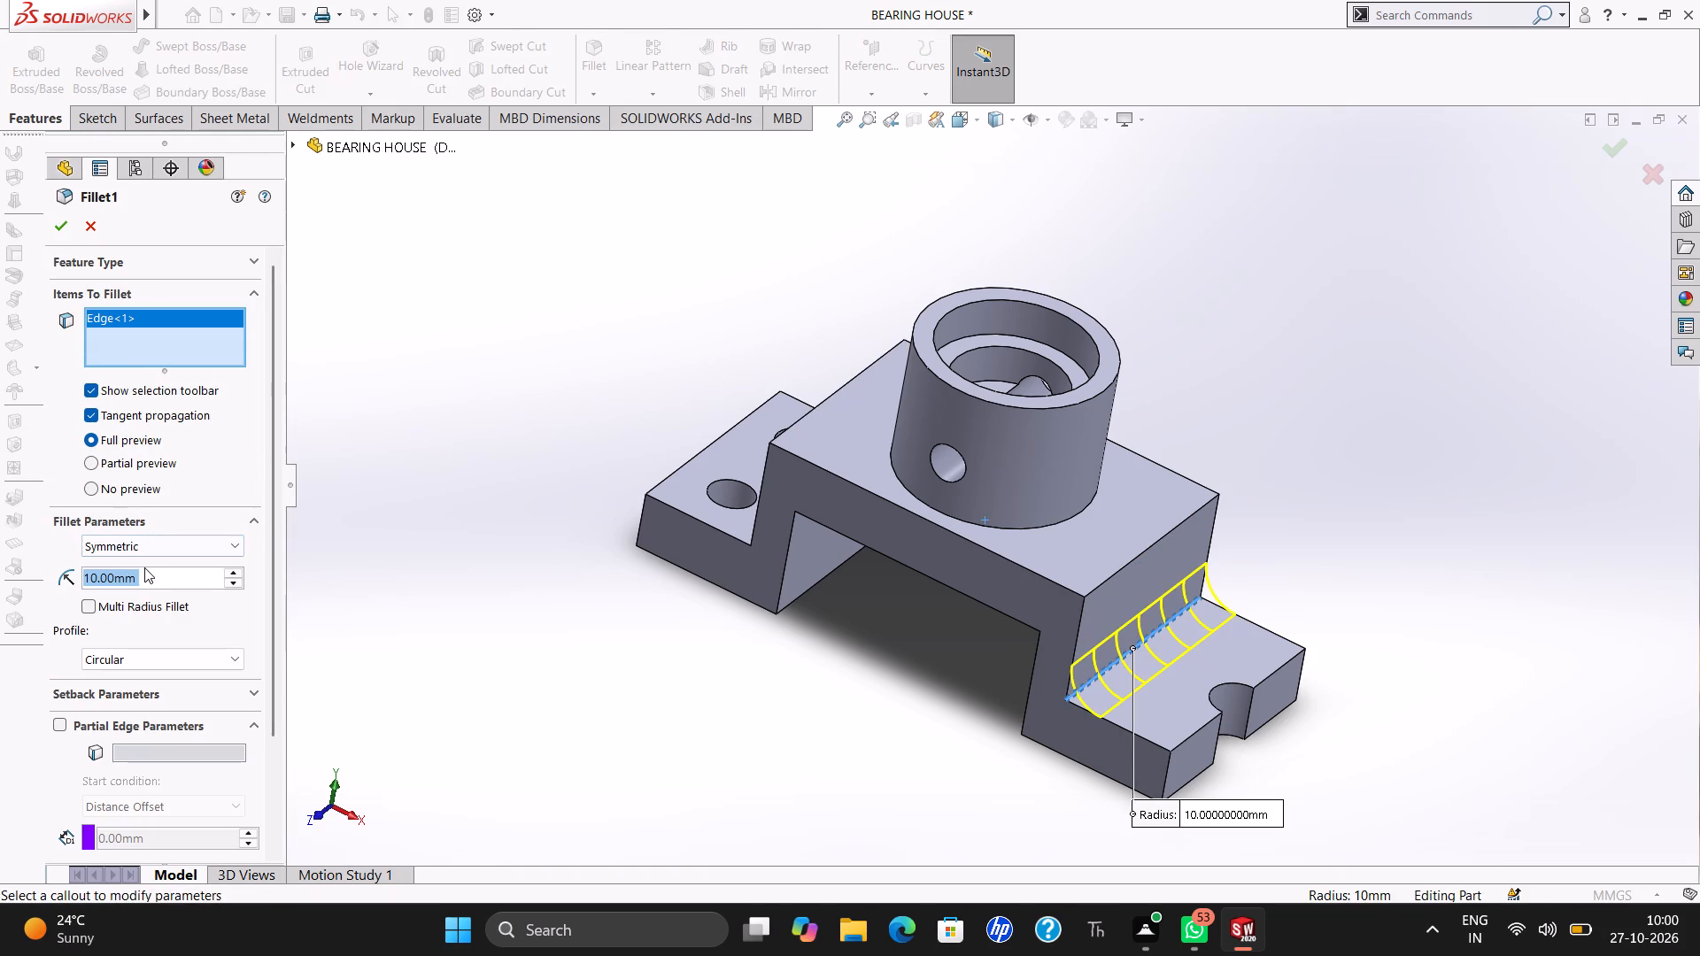
key("5")
key("Return")
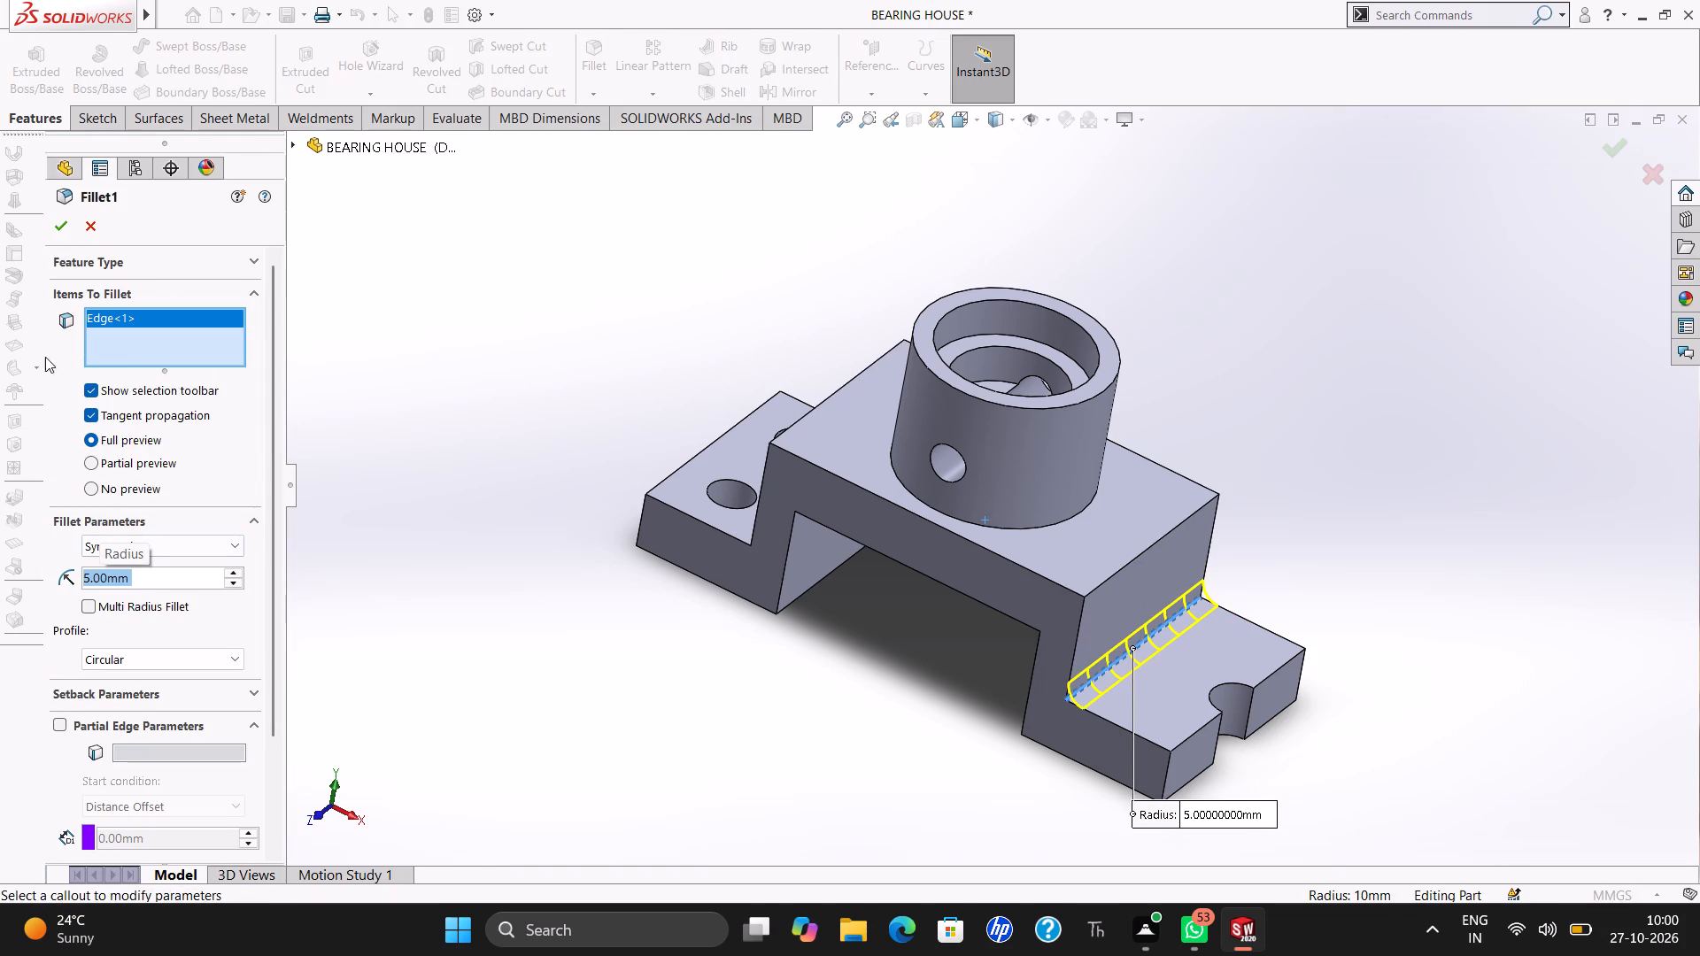
left_click(53, 235)
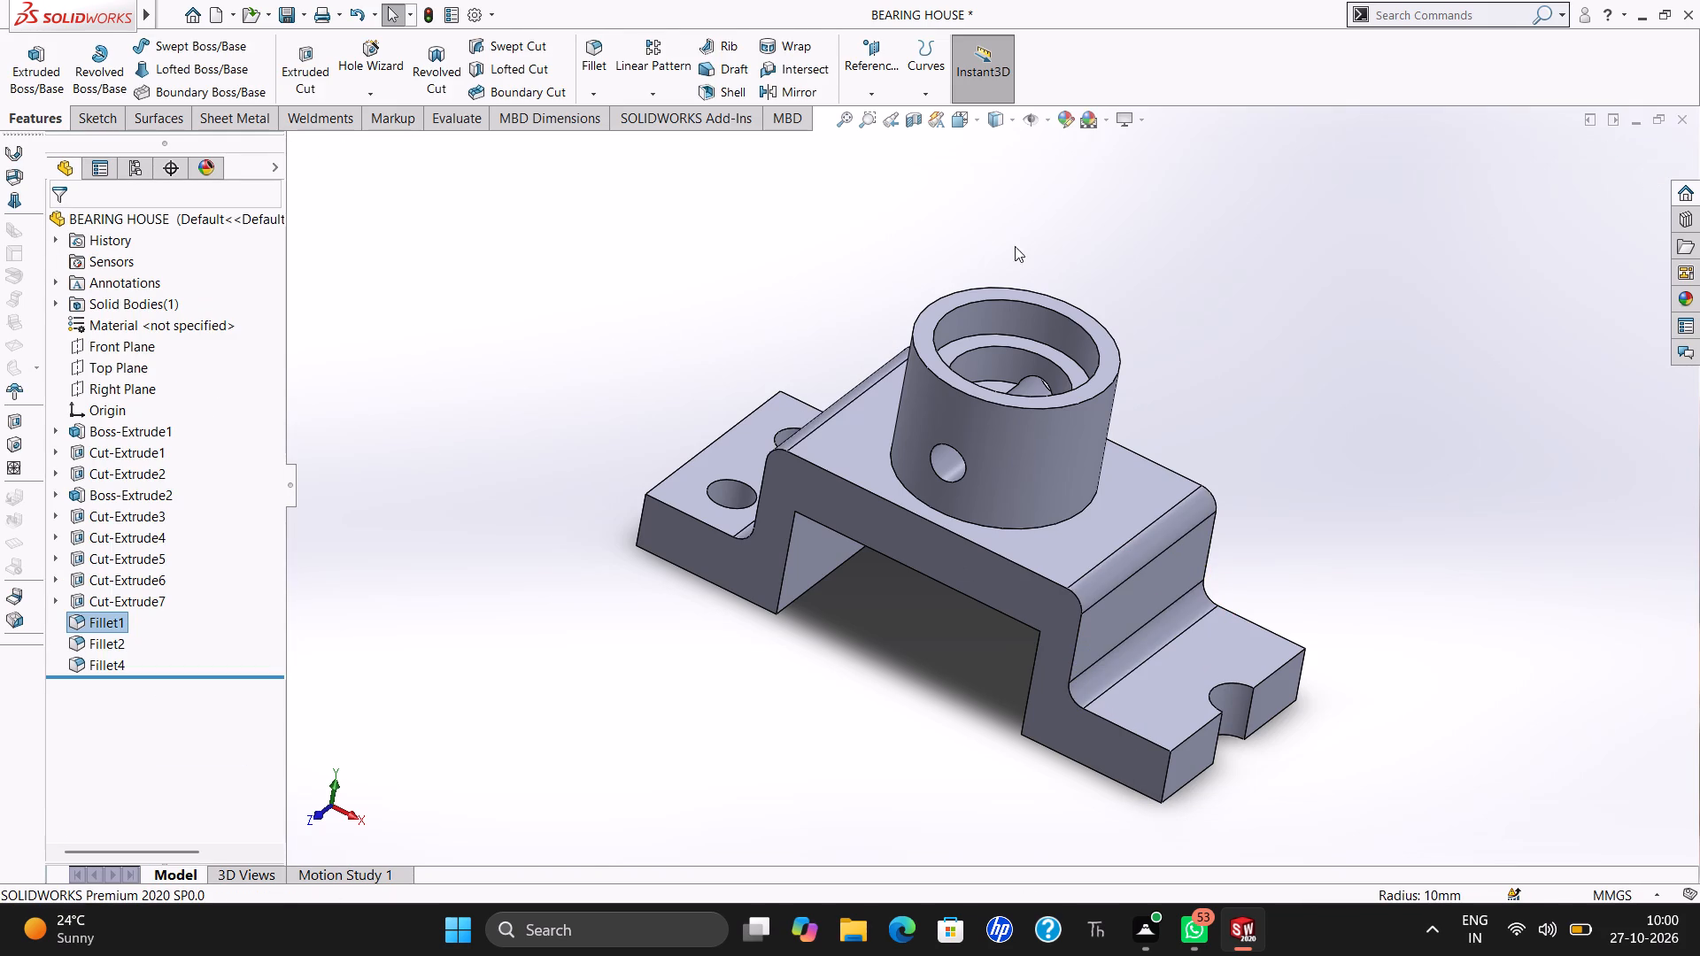
Save the BEARING HOUSE part with the edited fillets.
key("ctrl+s")
key("ctrl+s")
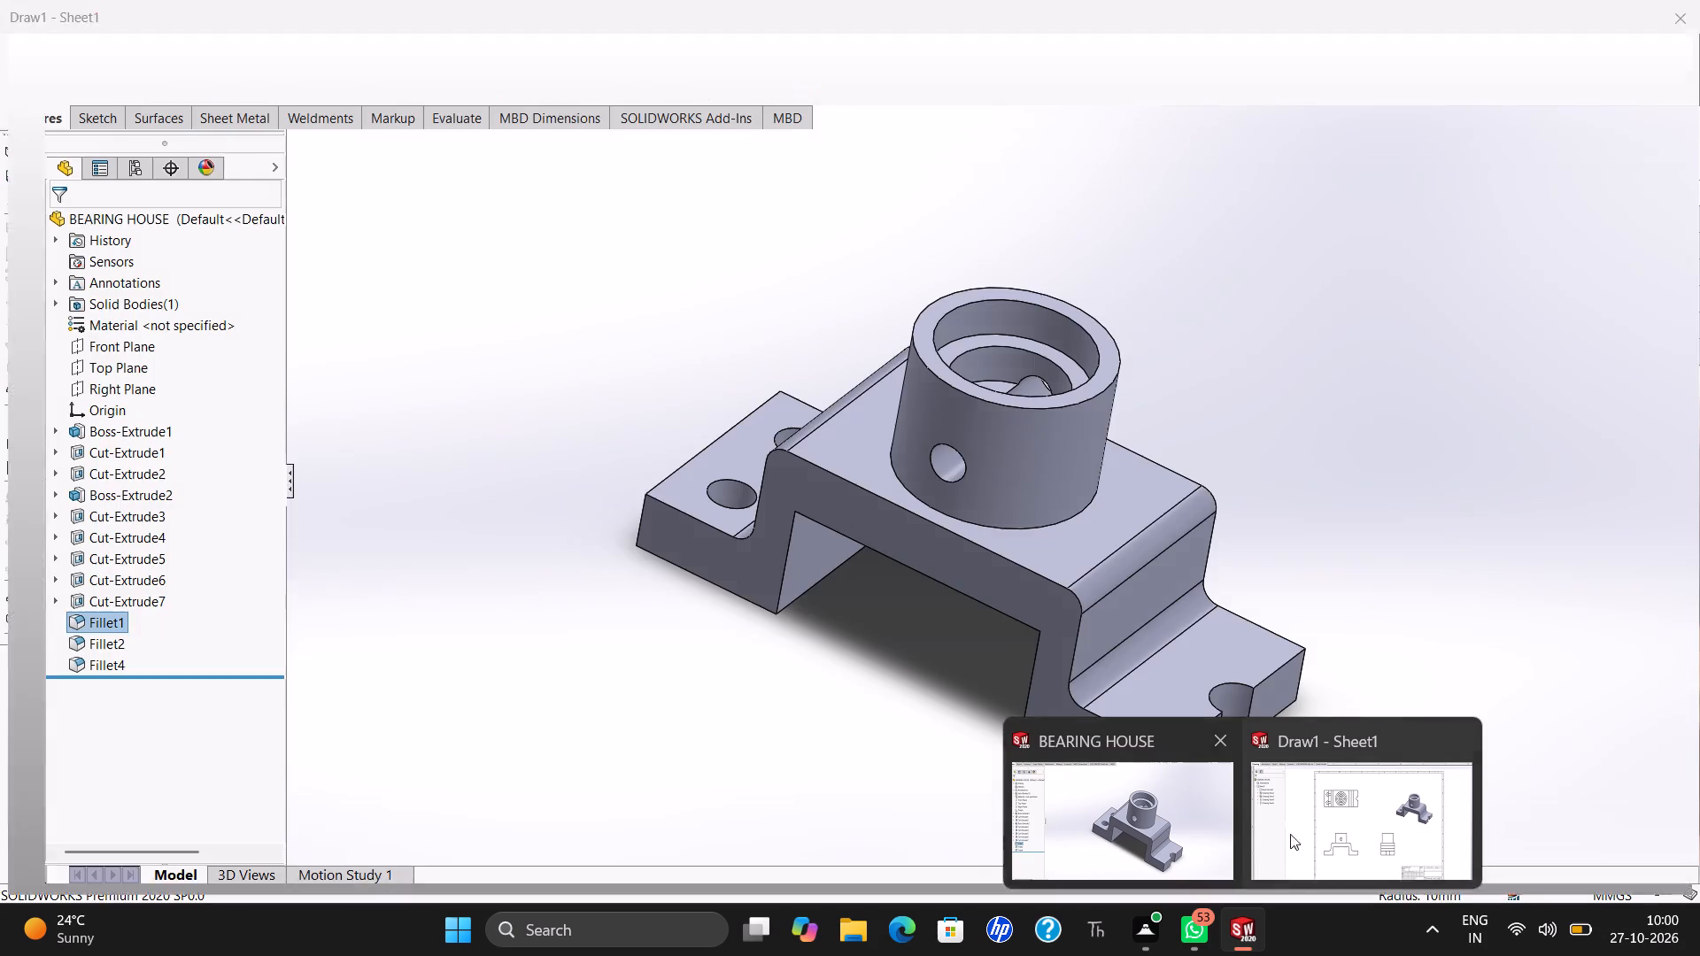
Return to the BEARING HOUSE drawing so its views update from the edited part.
left_click(1302, 832)
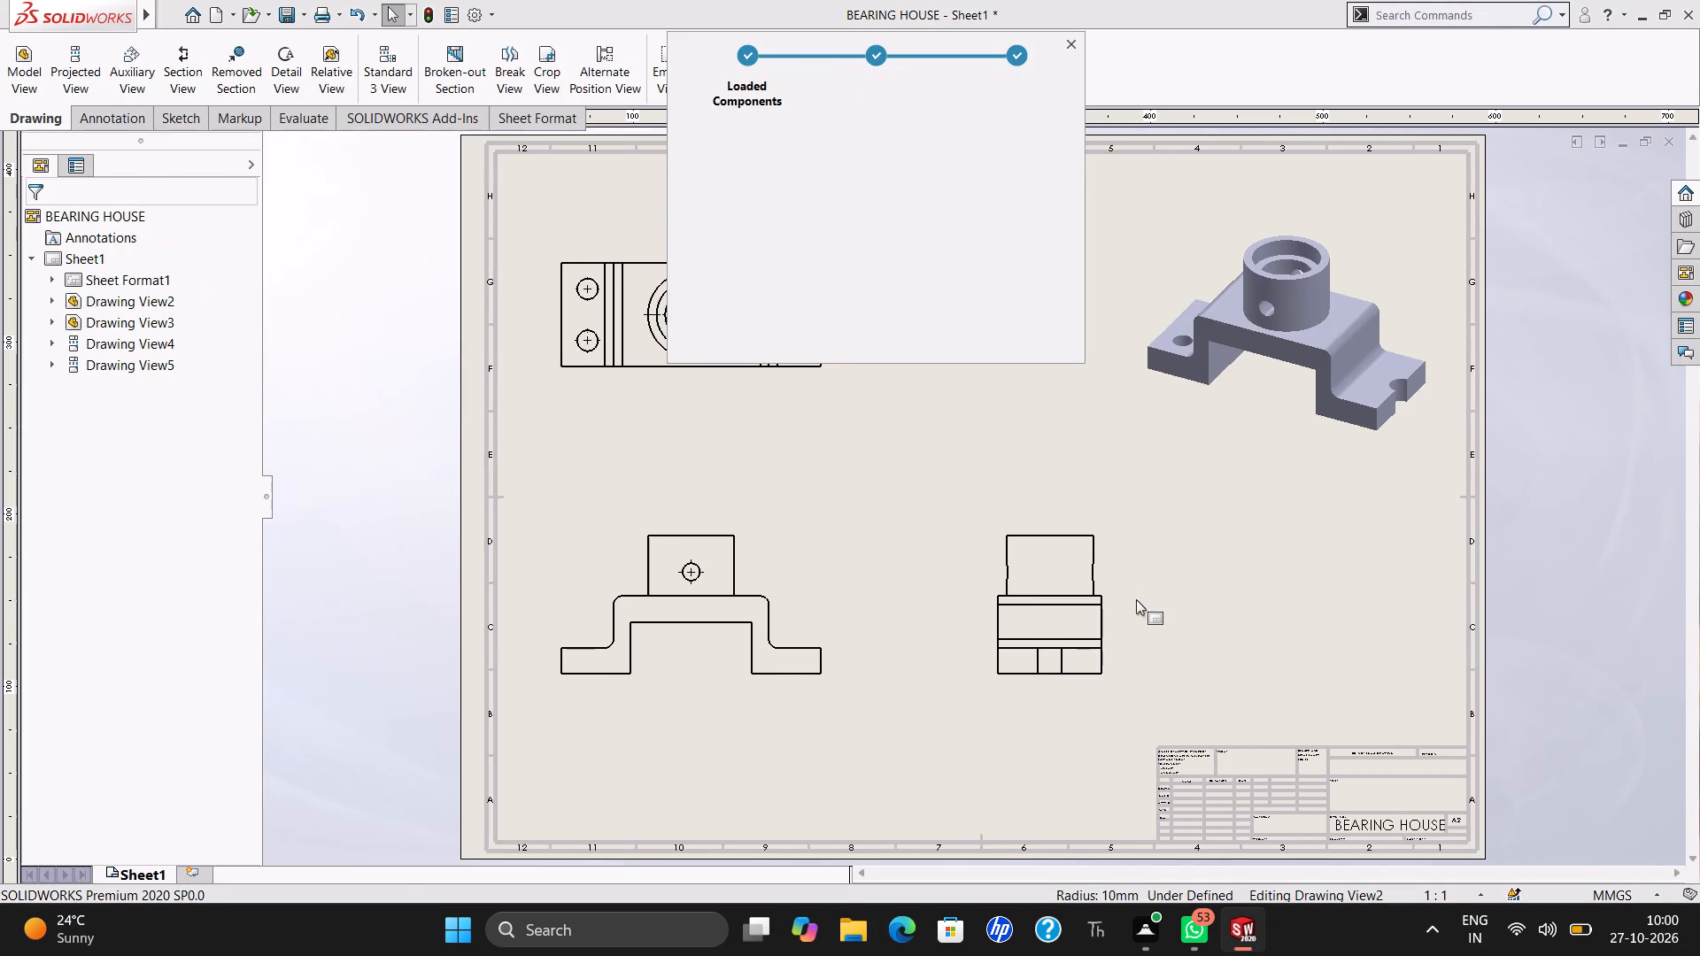
left_click(1220, 457)
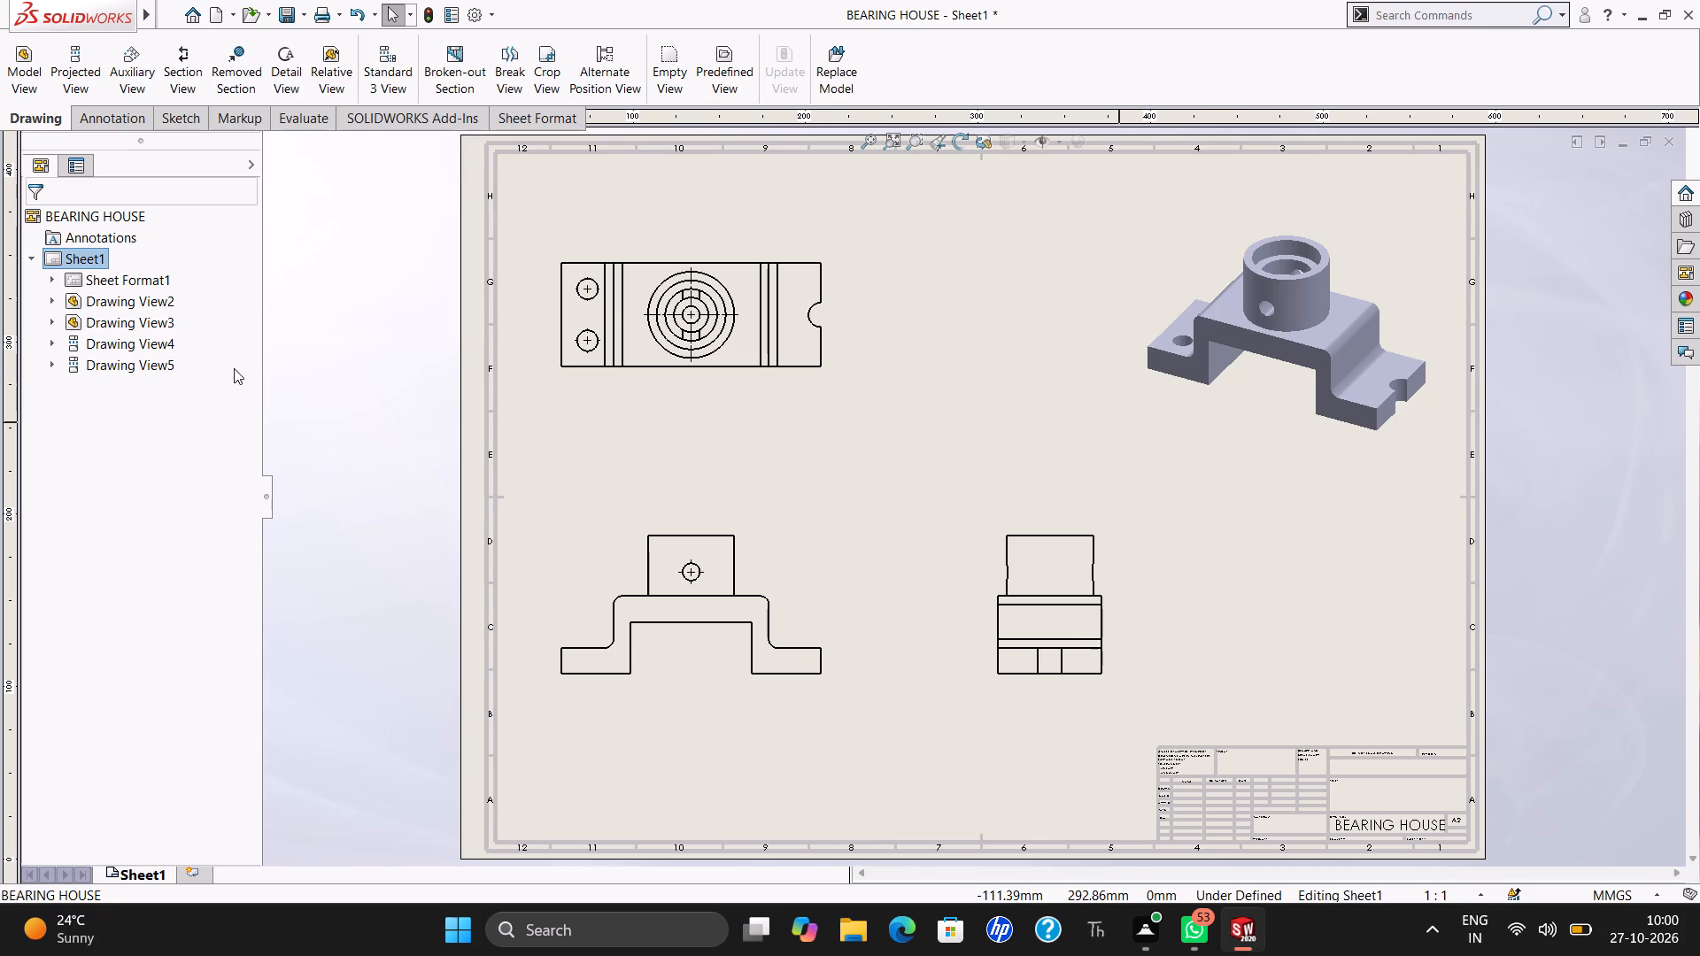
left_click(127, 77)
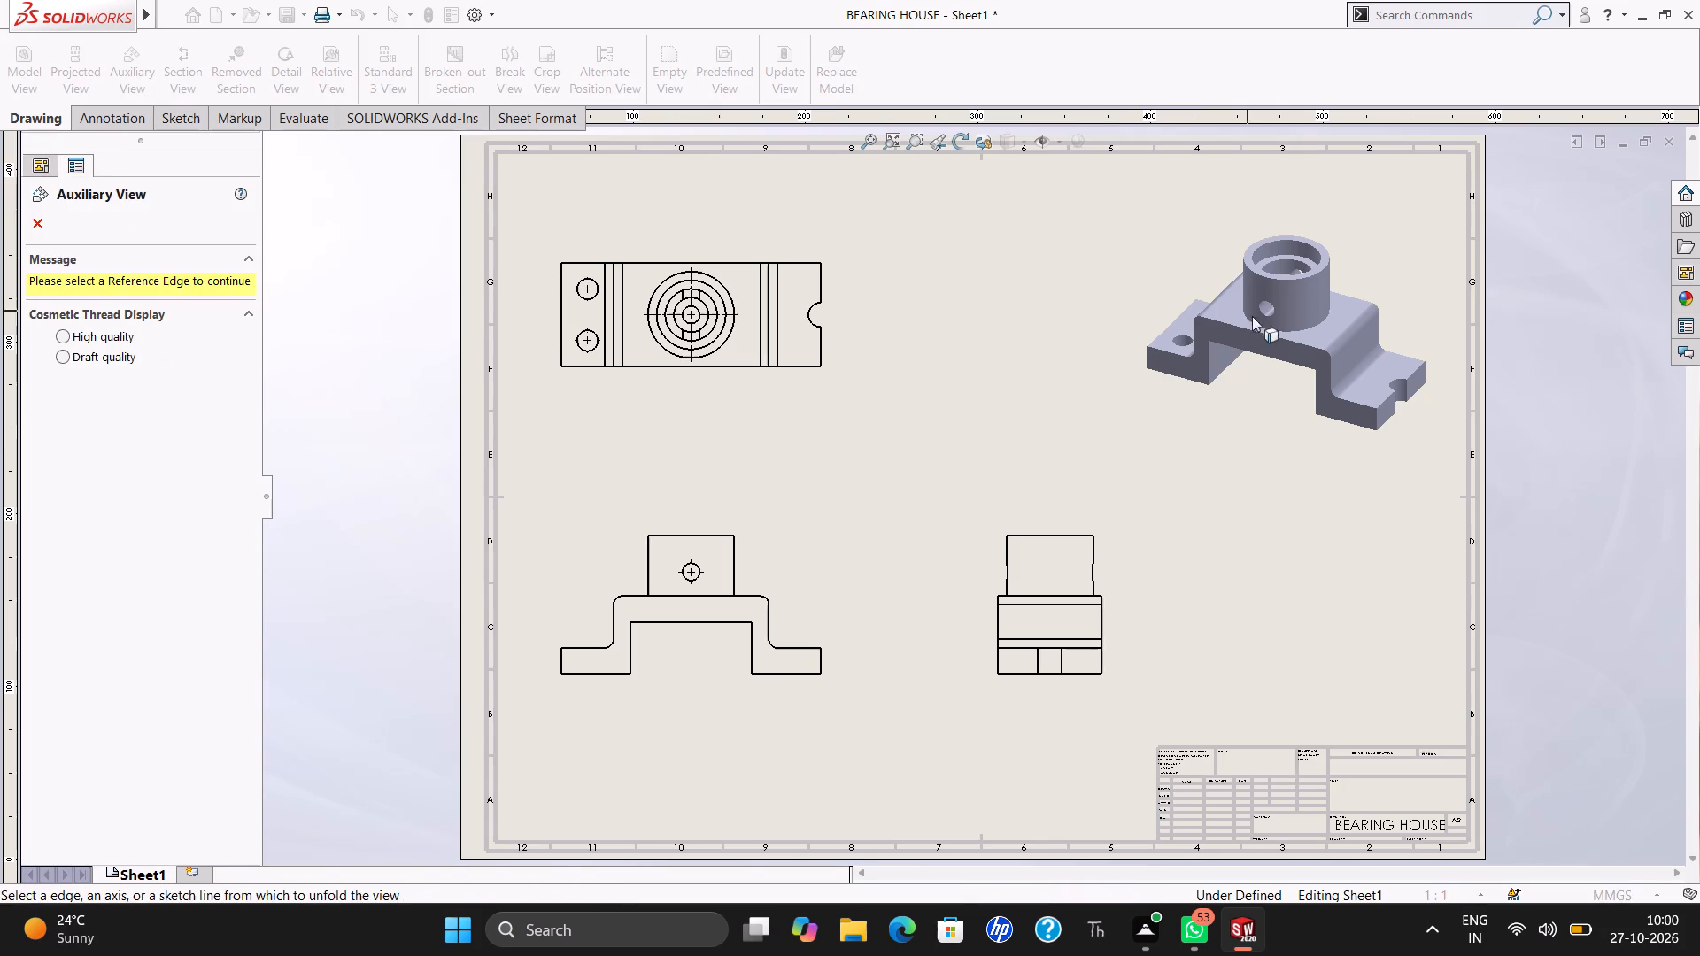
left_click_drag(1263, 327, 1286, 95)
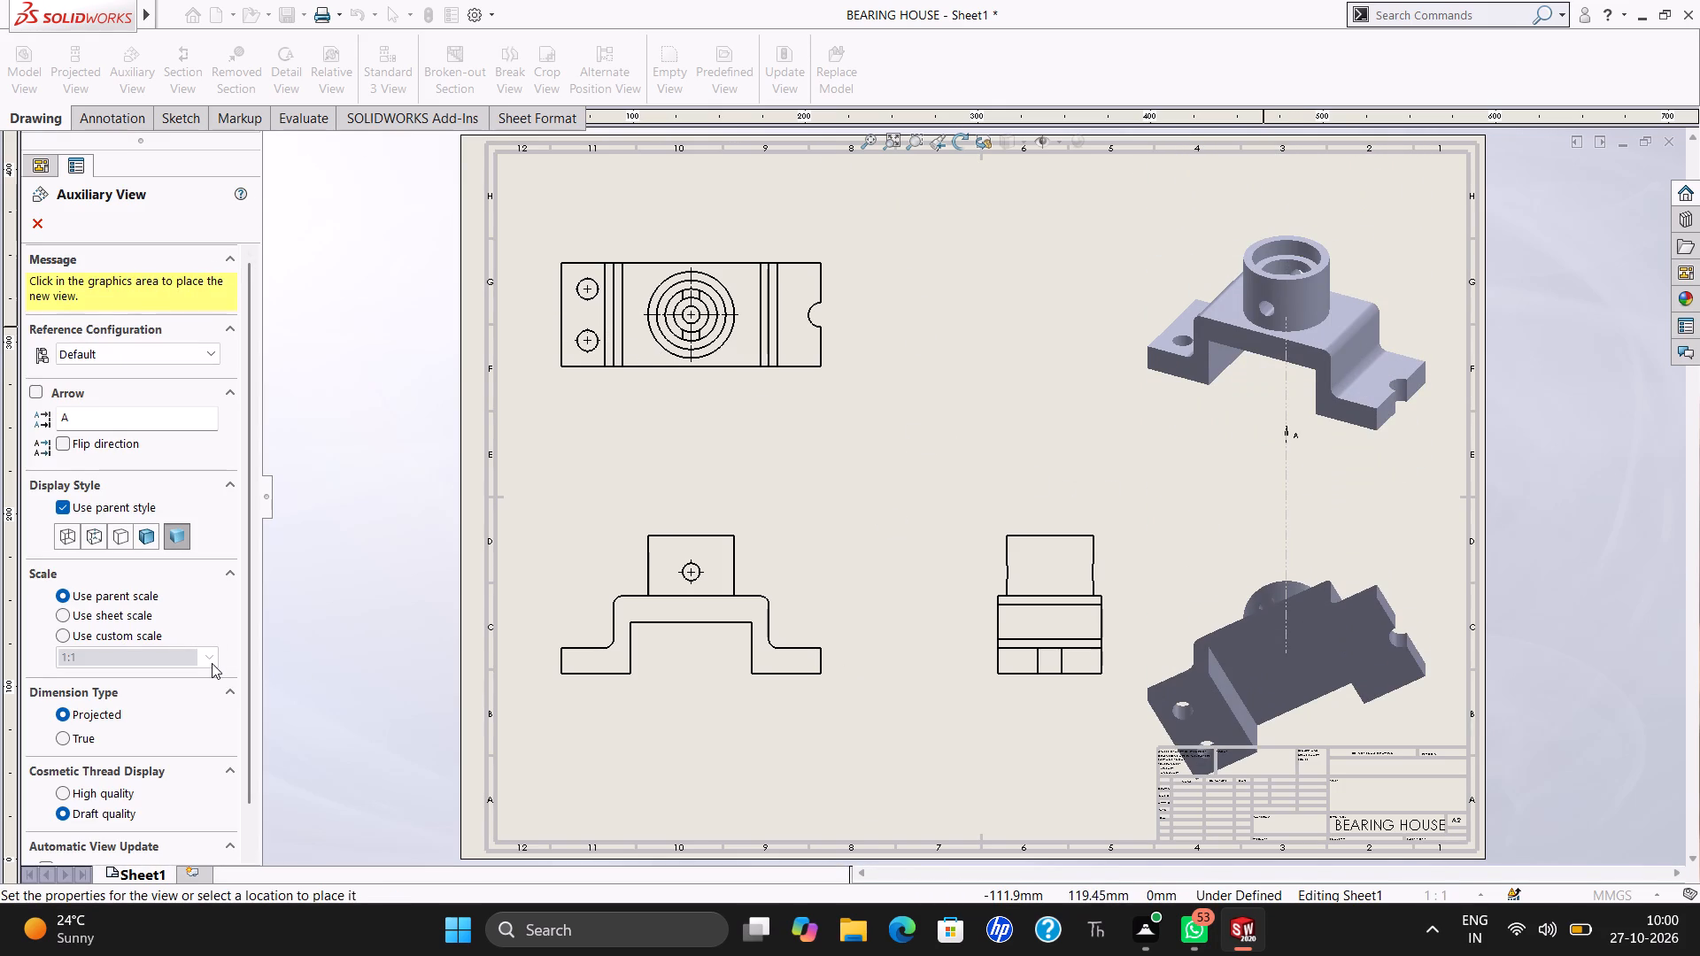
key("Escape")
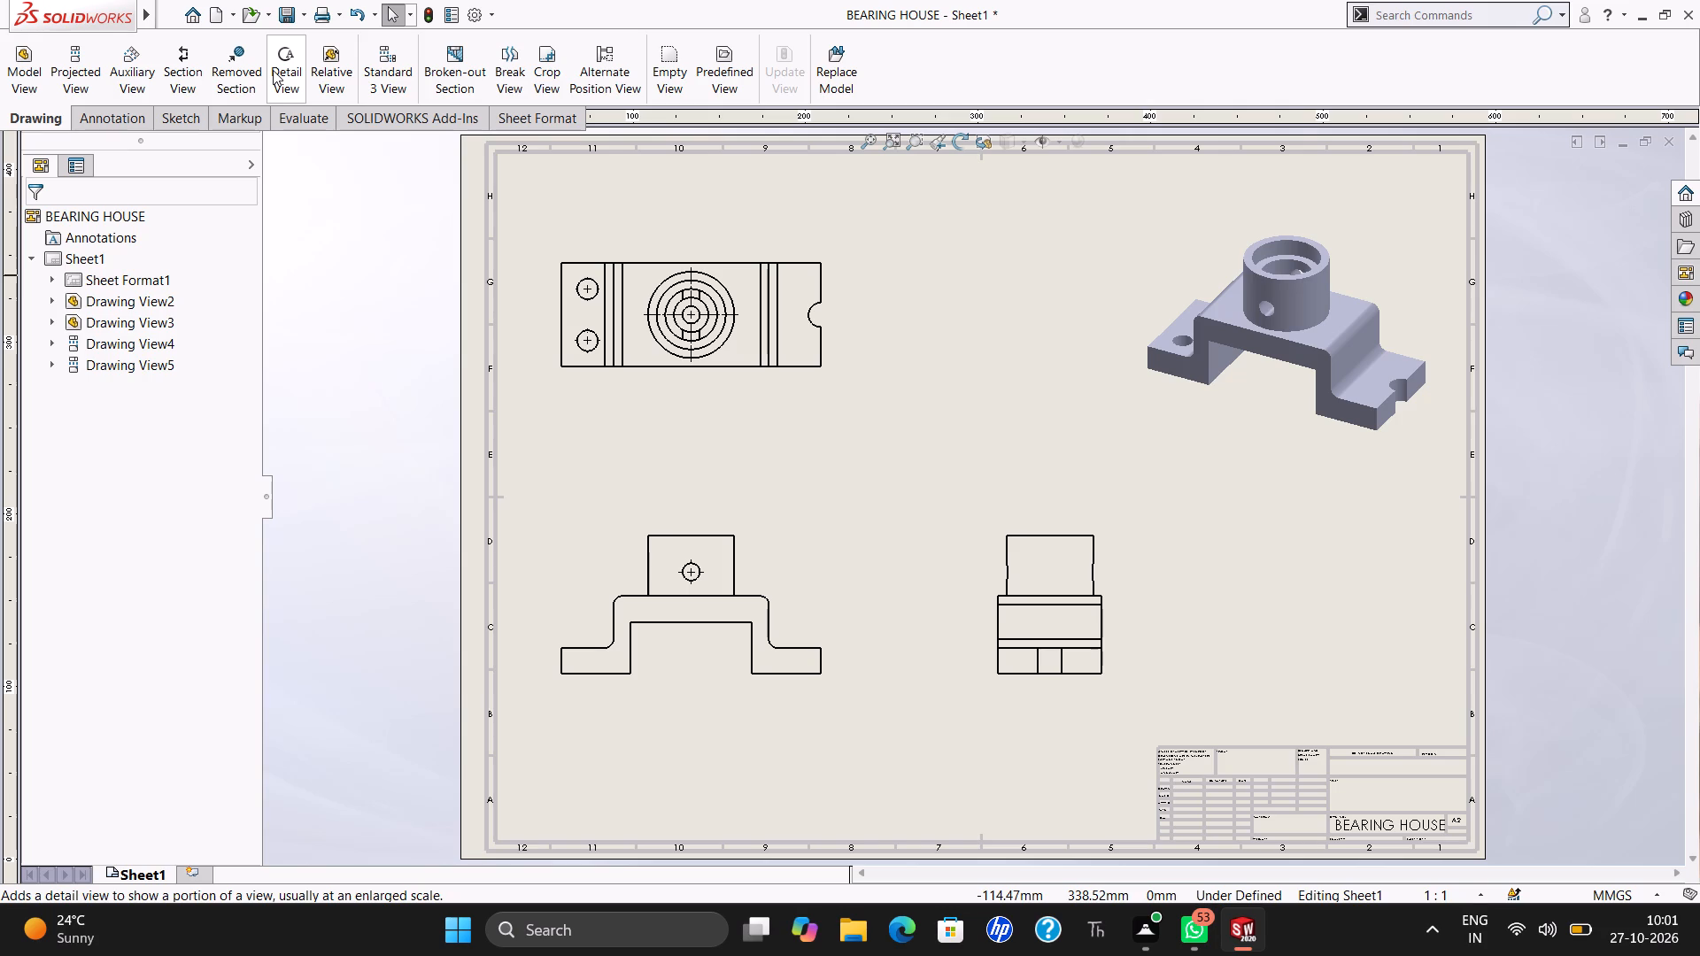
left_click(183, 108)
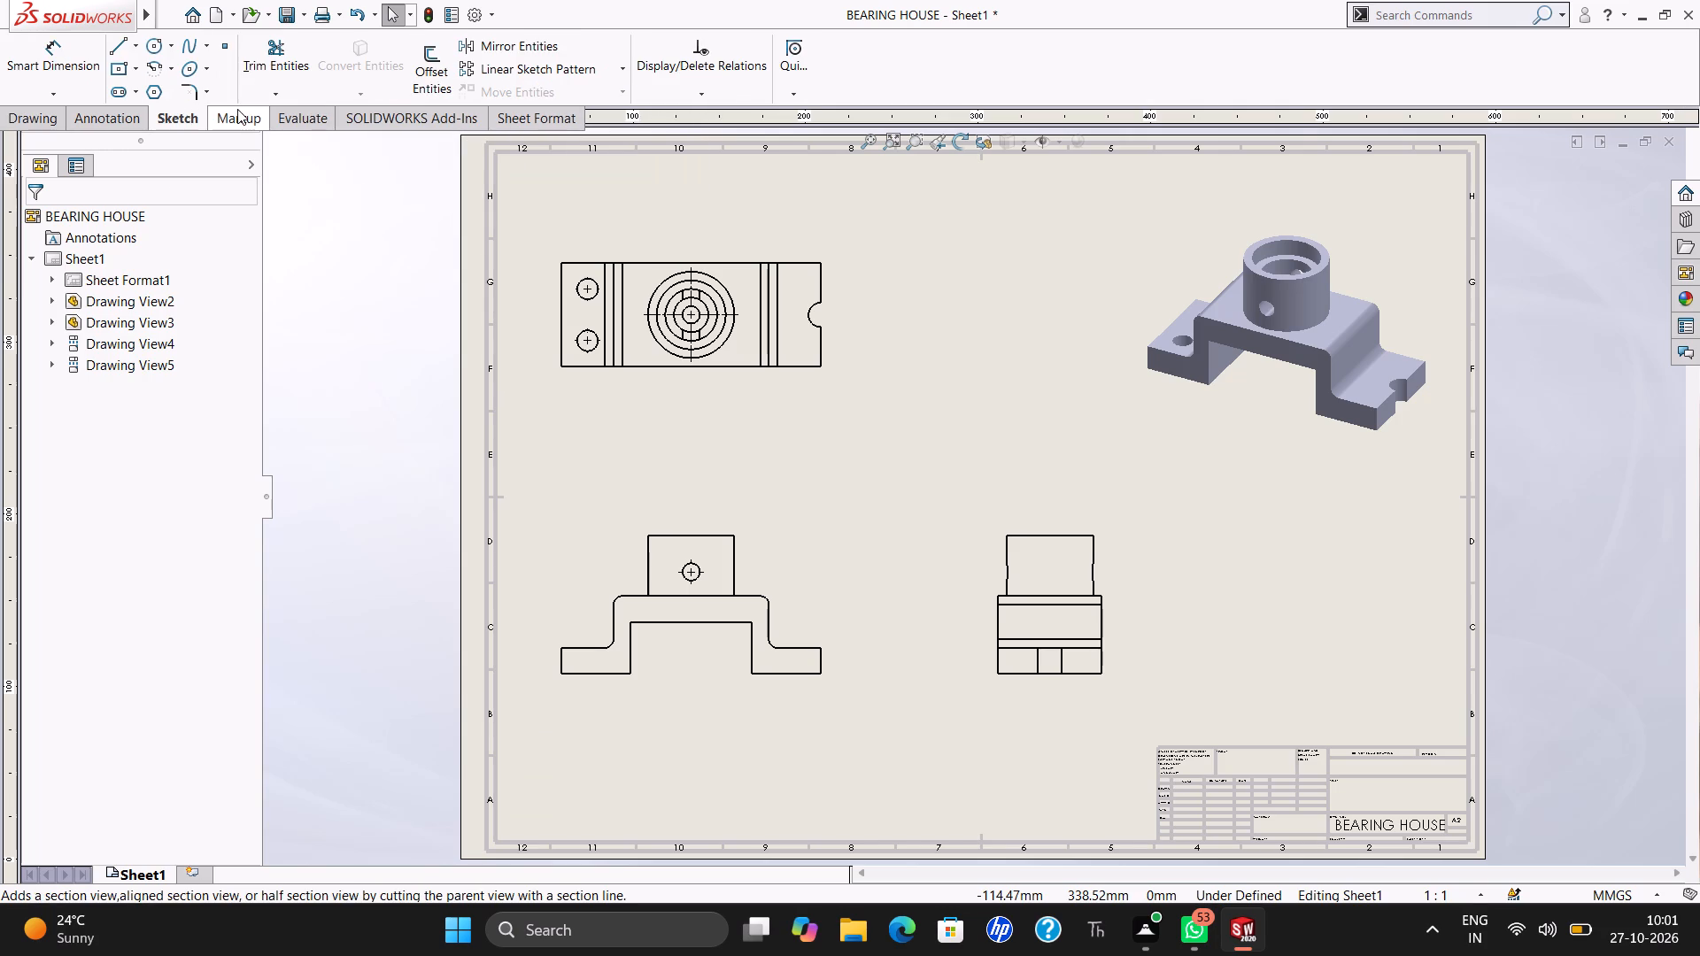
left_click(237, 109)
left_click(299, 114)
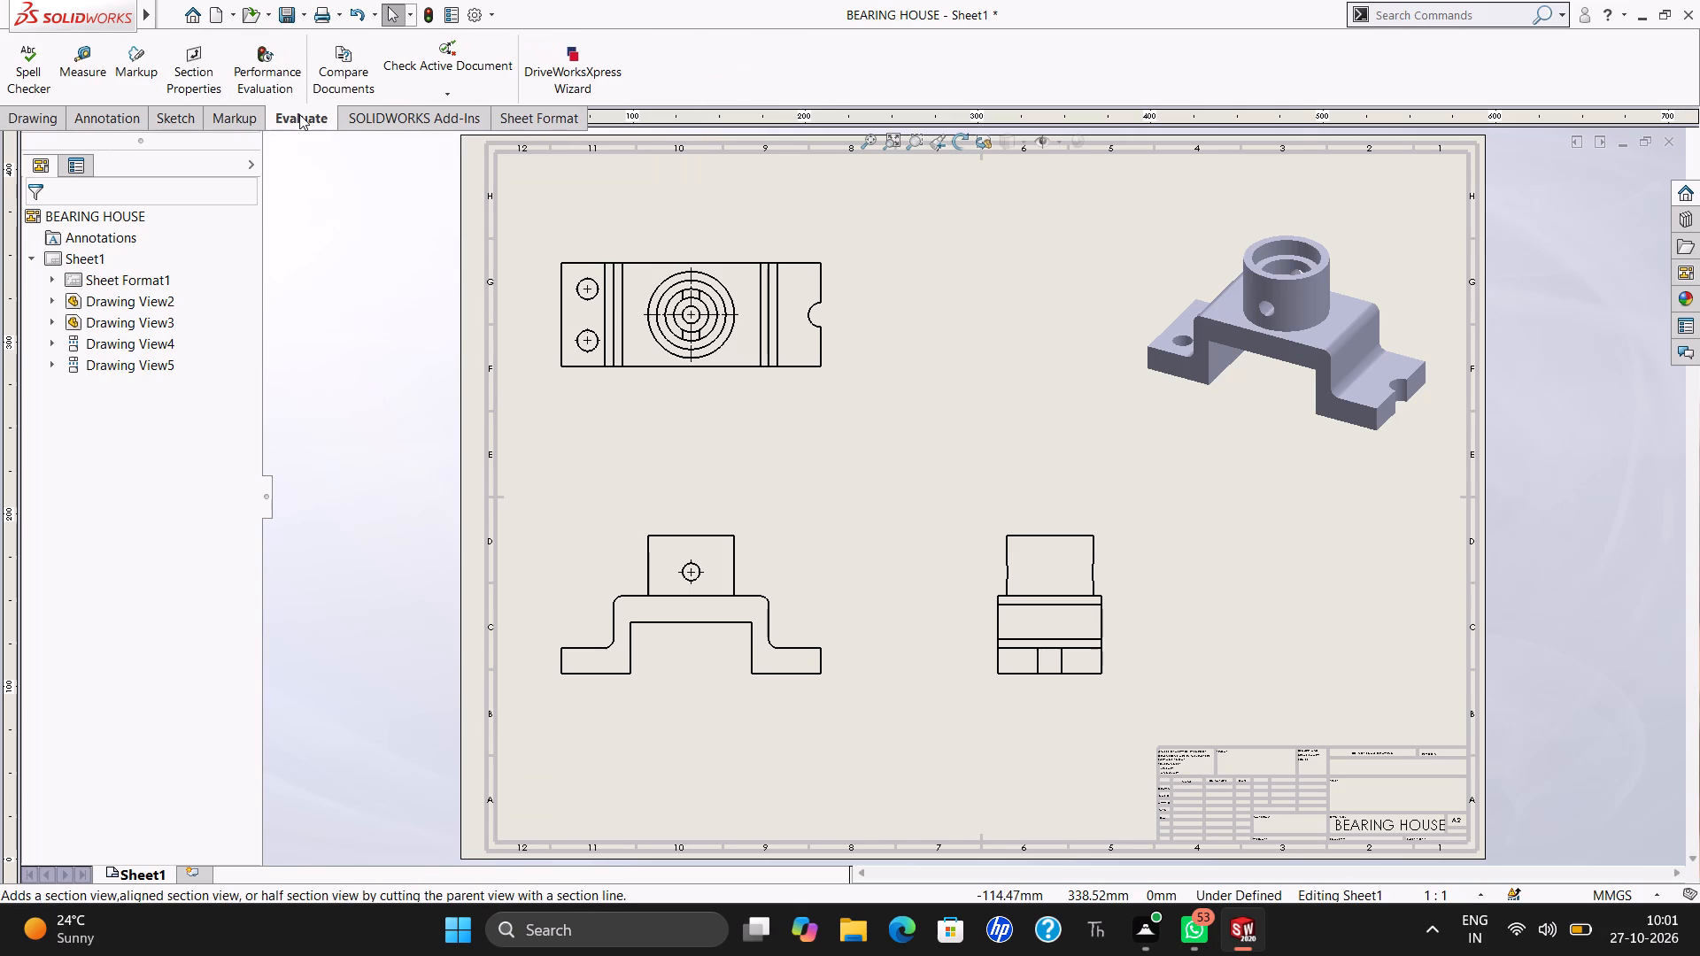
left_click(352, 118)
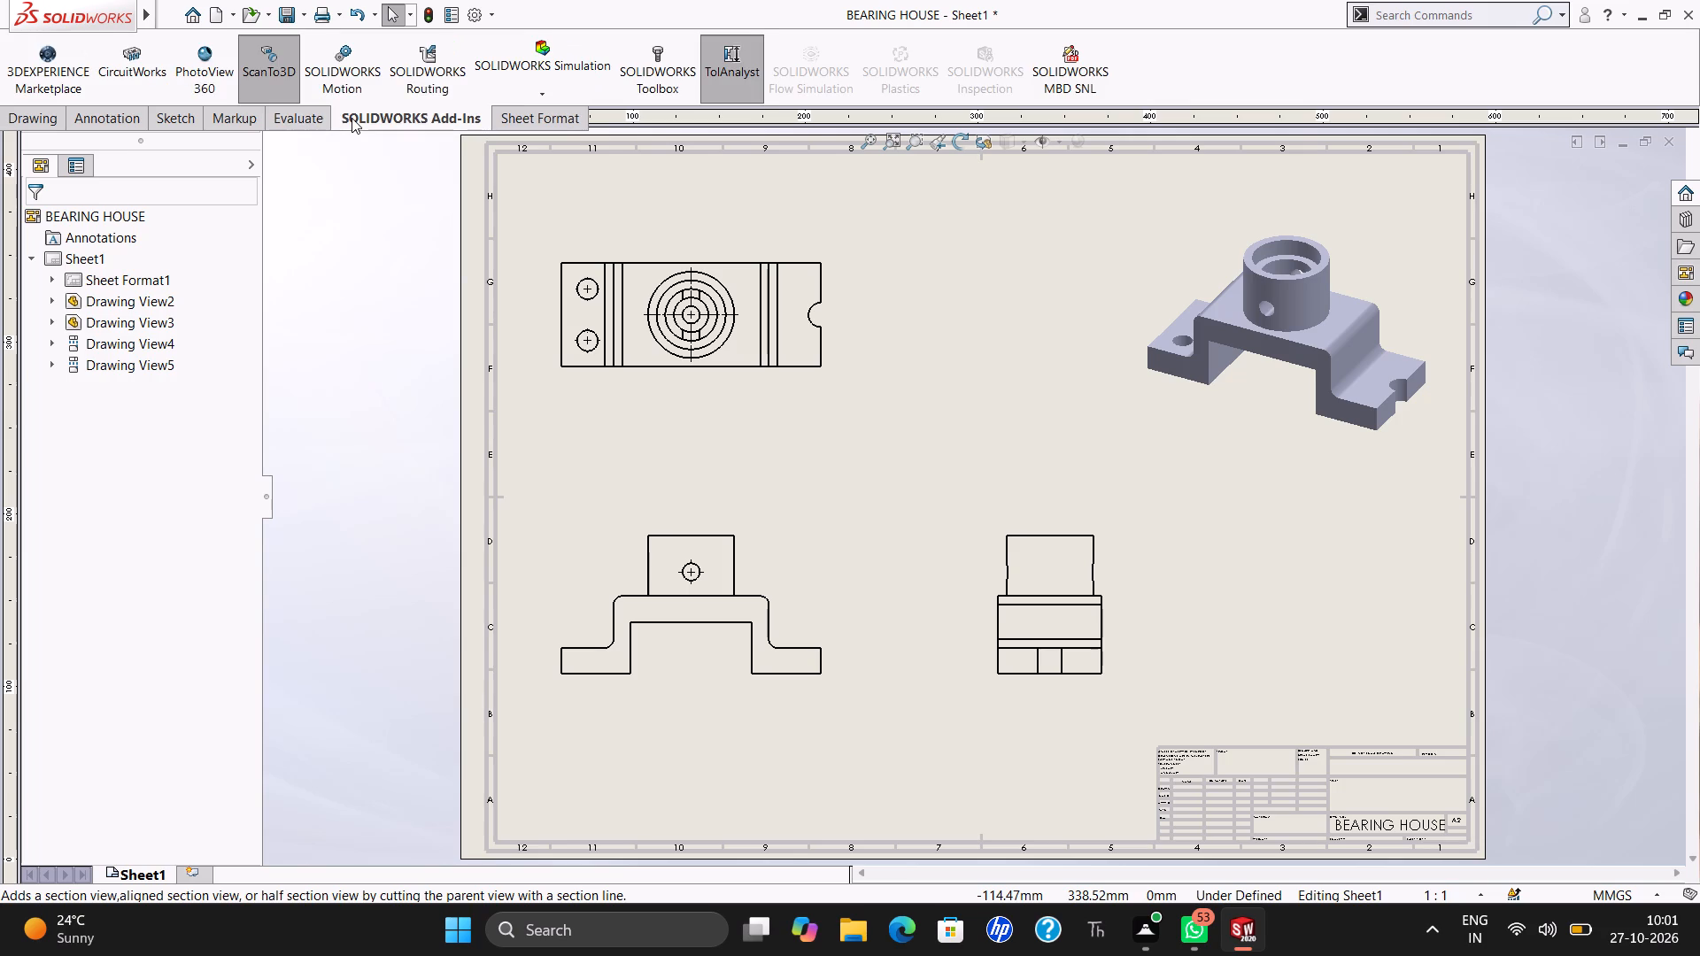
Open the drawing's sheet format for editing.
left_click(523, 119)
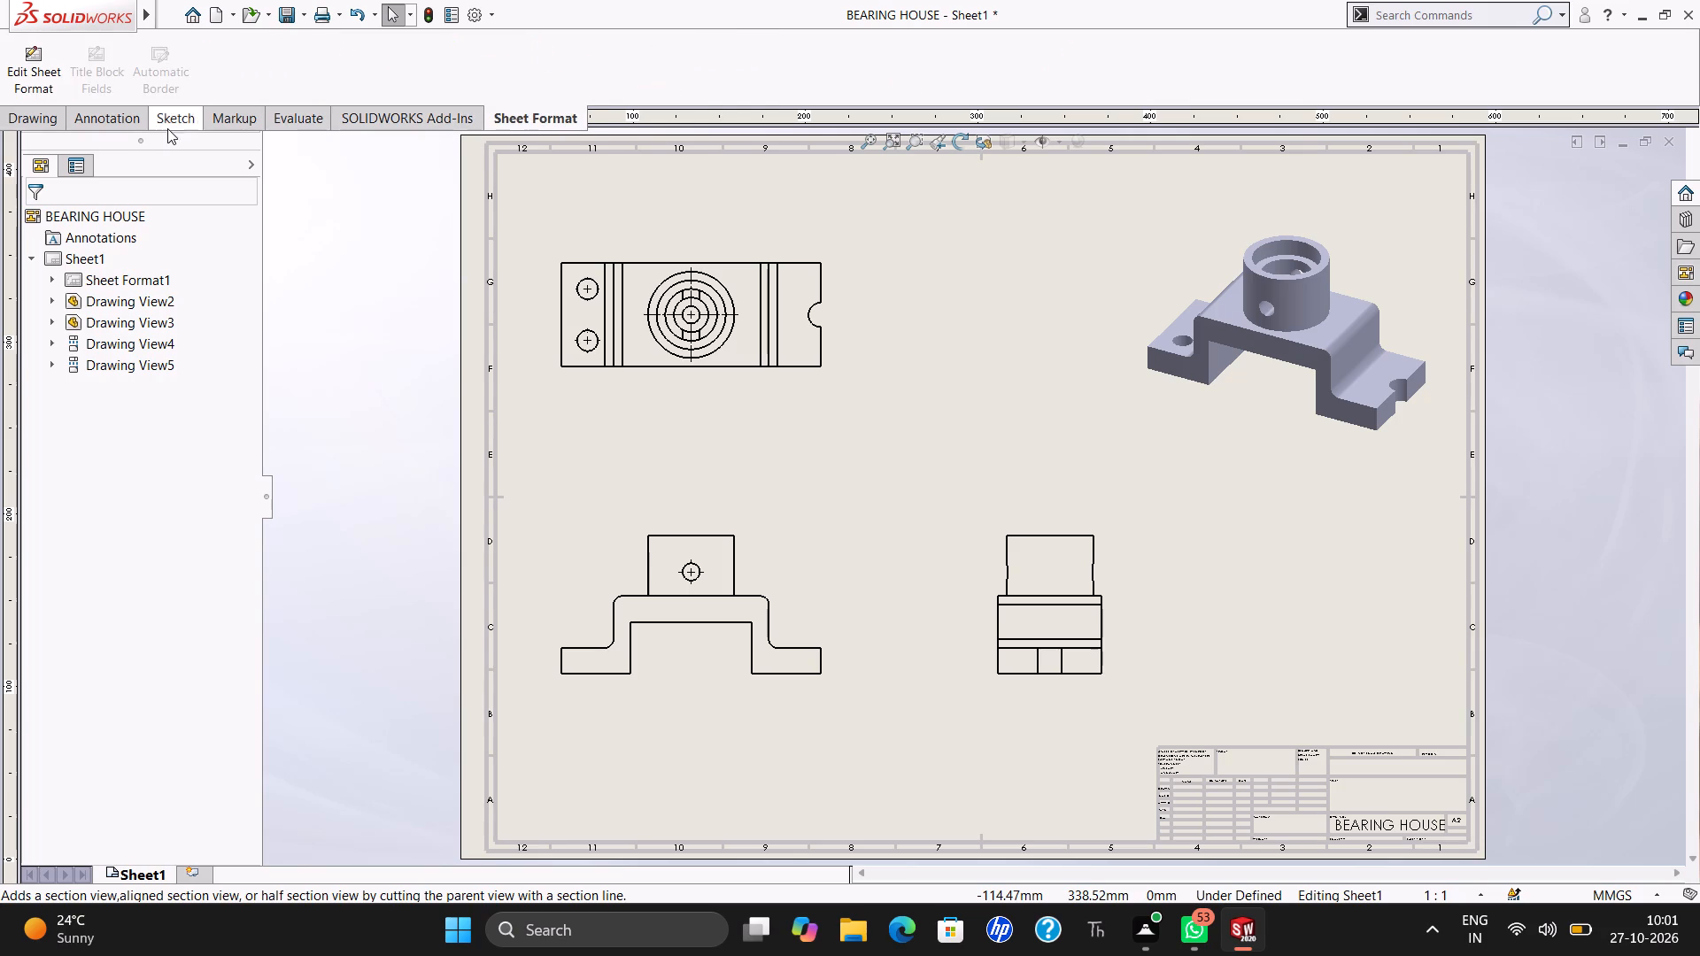
left_click(50, 88)
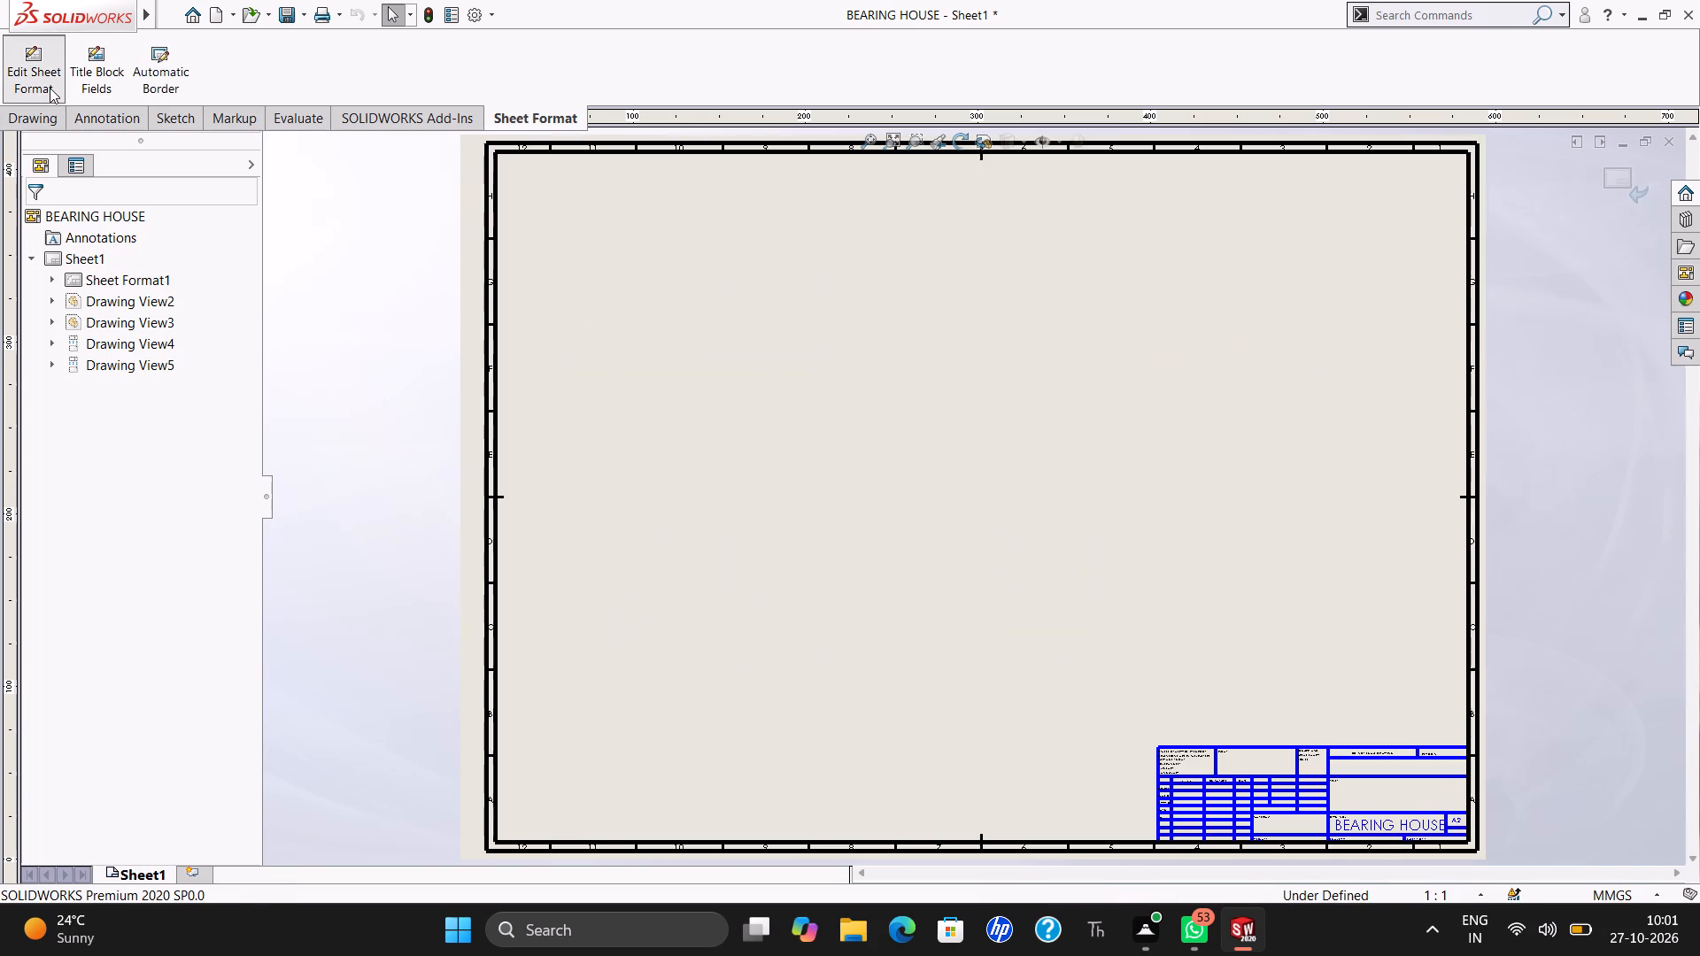
Leave sheet format editing and return to the drawing sheet.
left_click(50, 88)
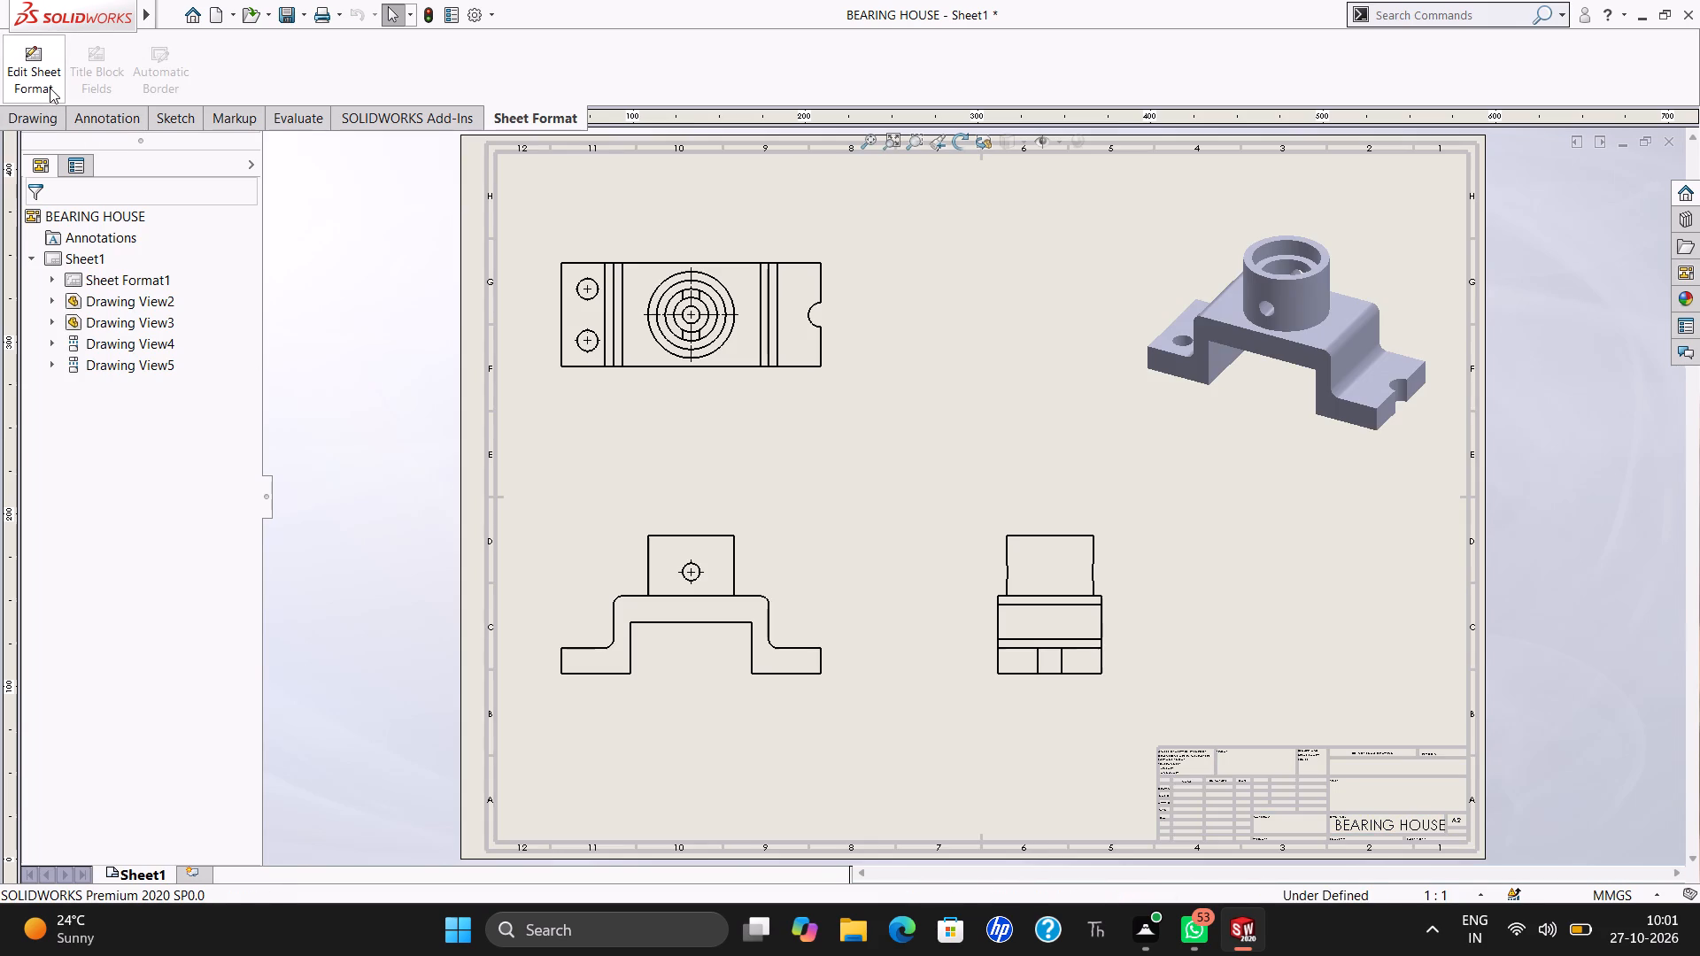
Insert standard three views of BEARING HOUSE from the shaded trimetric view.
left_click(19, 119)
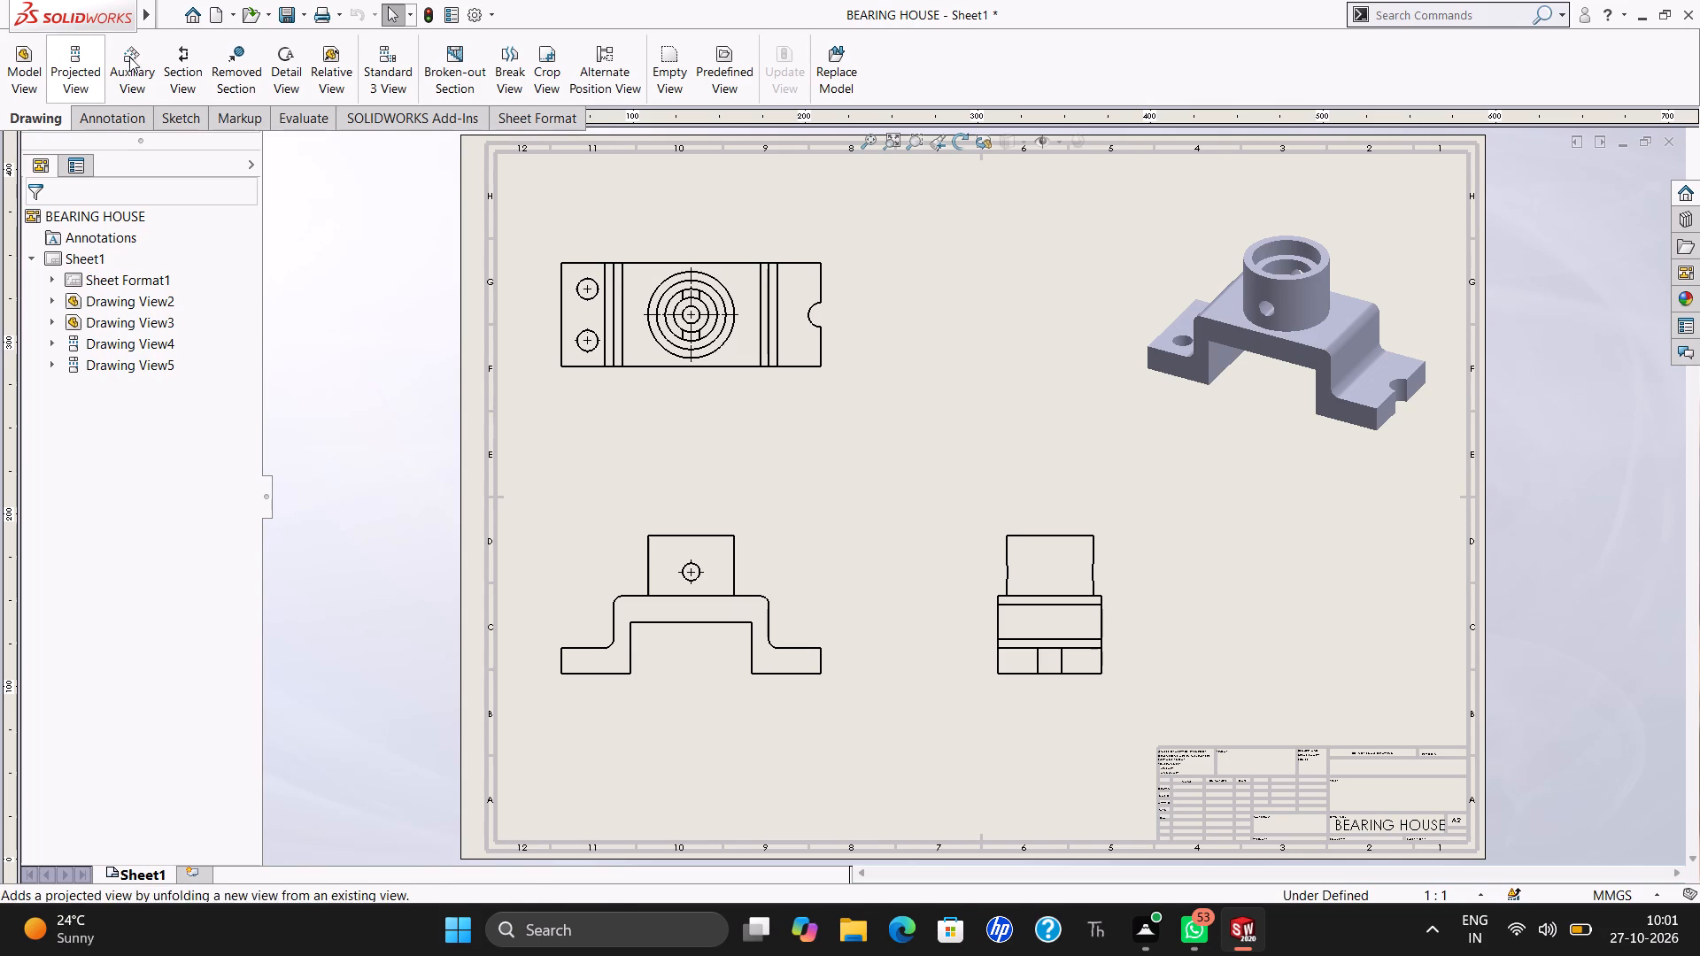
left_click(369, 60)
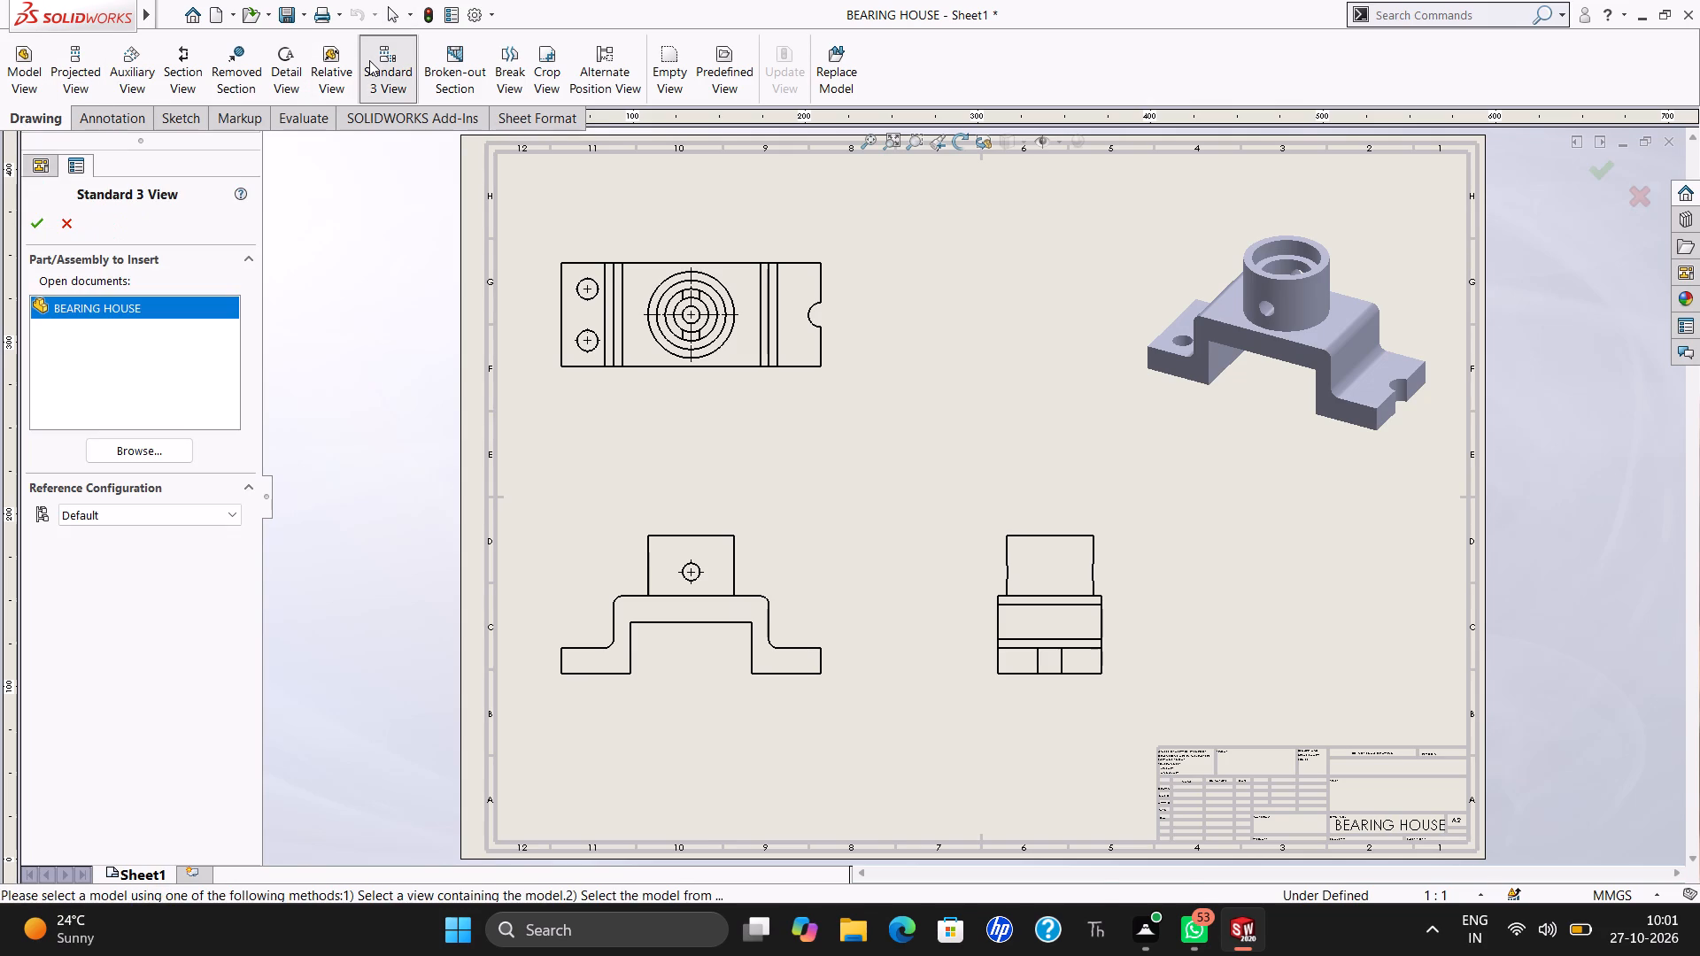
left_click_drag(1213, 310, 1163, 336)
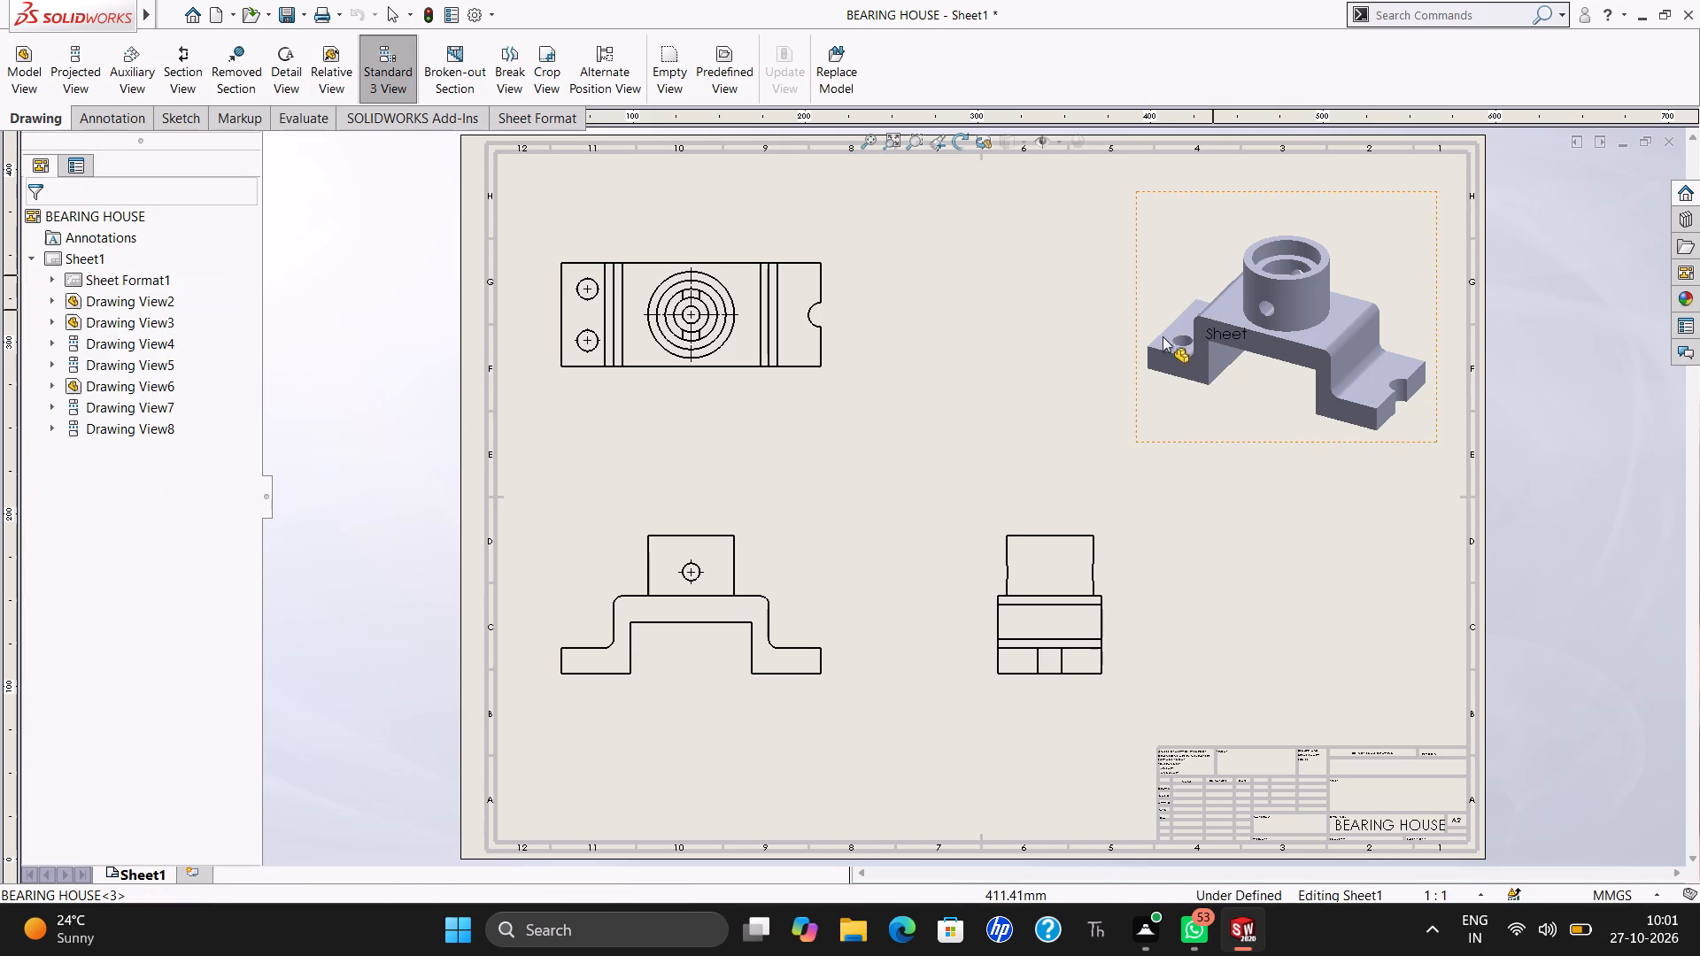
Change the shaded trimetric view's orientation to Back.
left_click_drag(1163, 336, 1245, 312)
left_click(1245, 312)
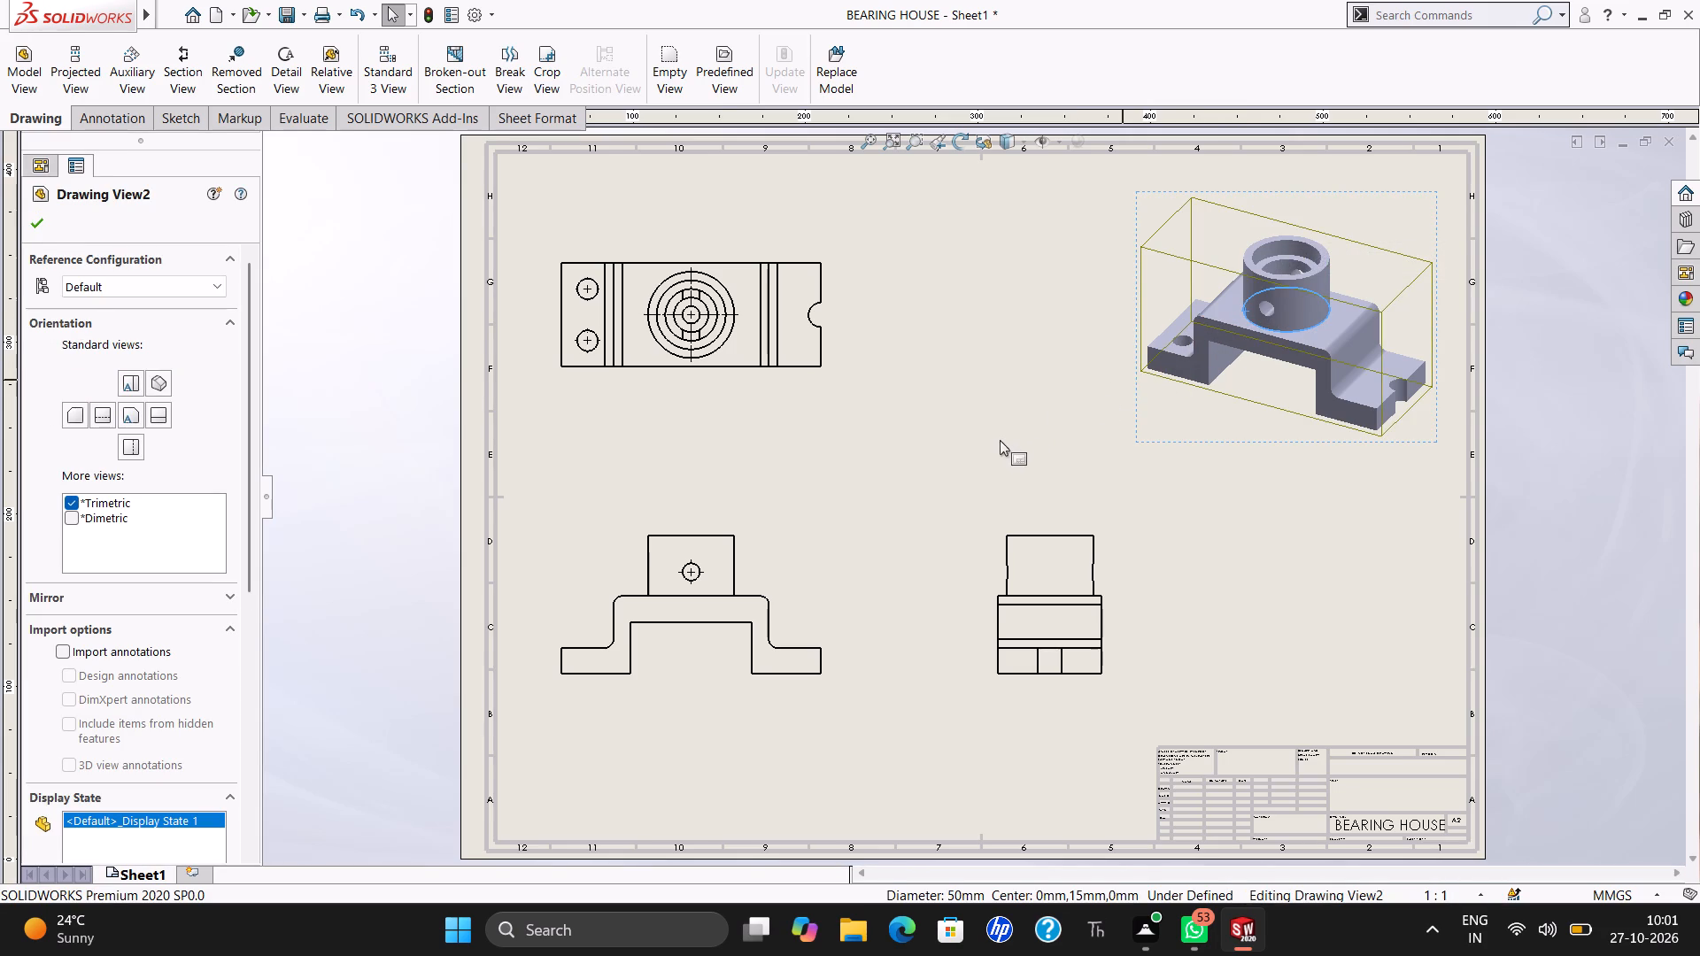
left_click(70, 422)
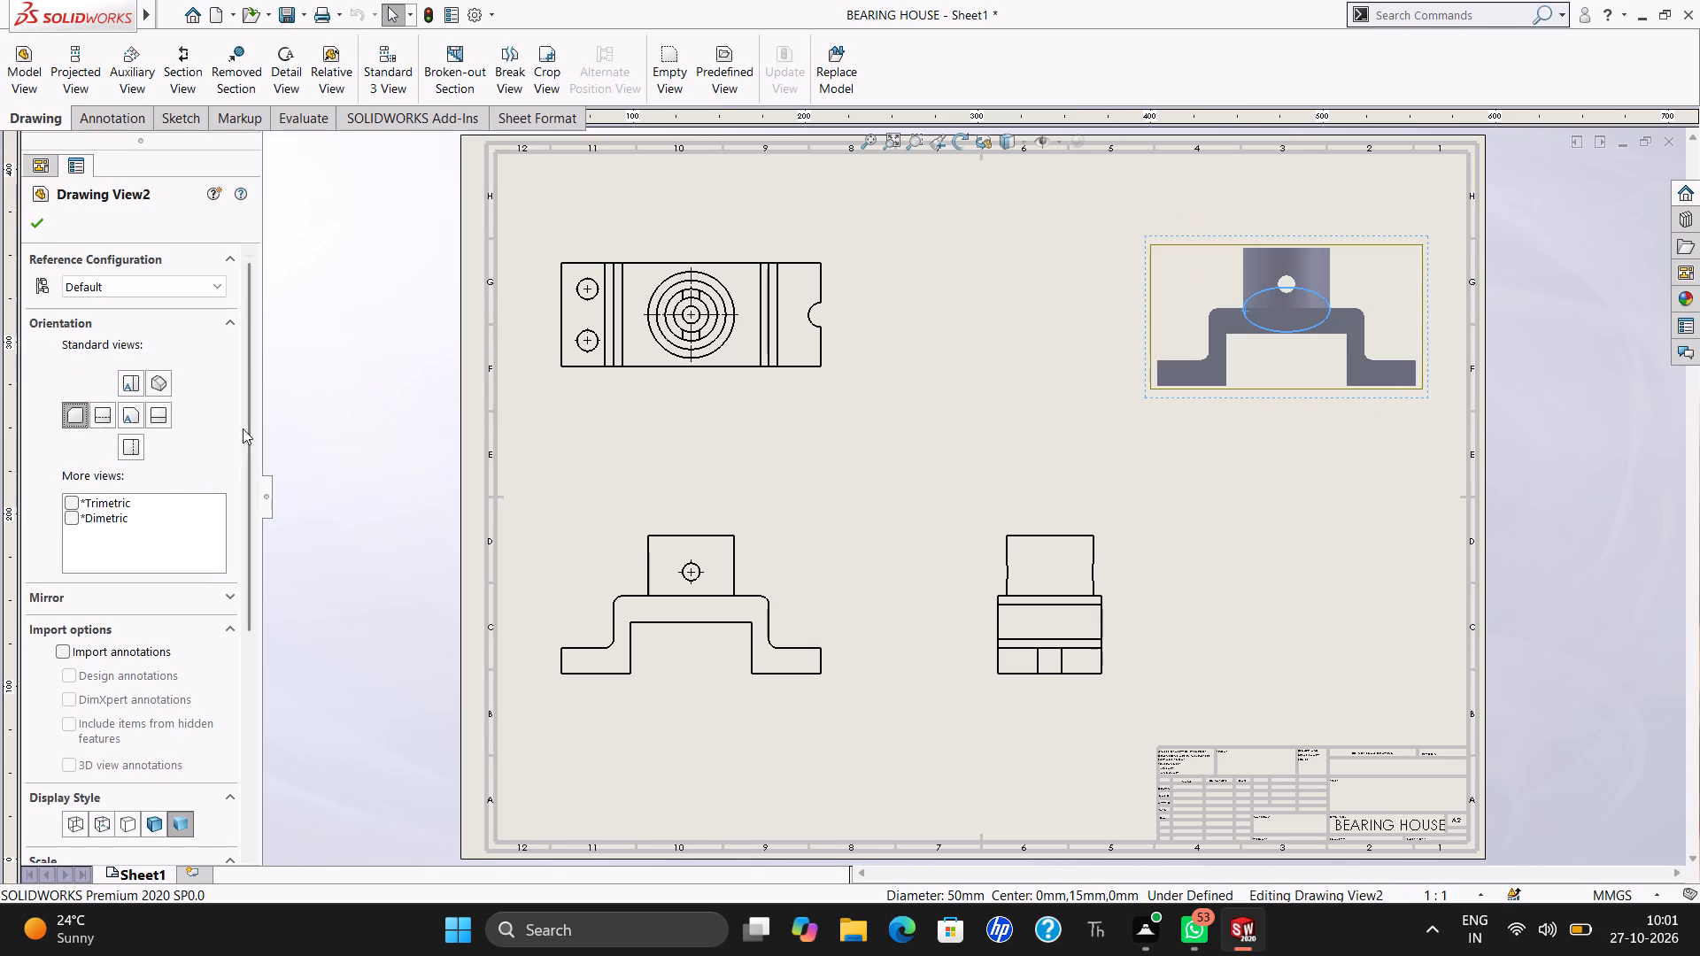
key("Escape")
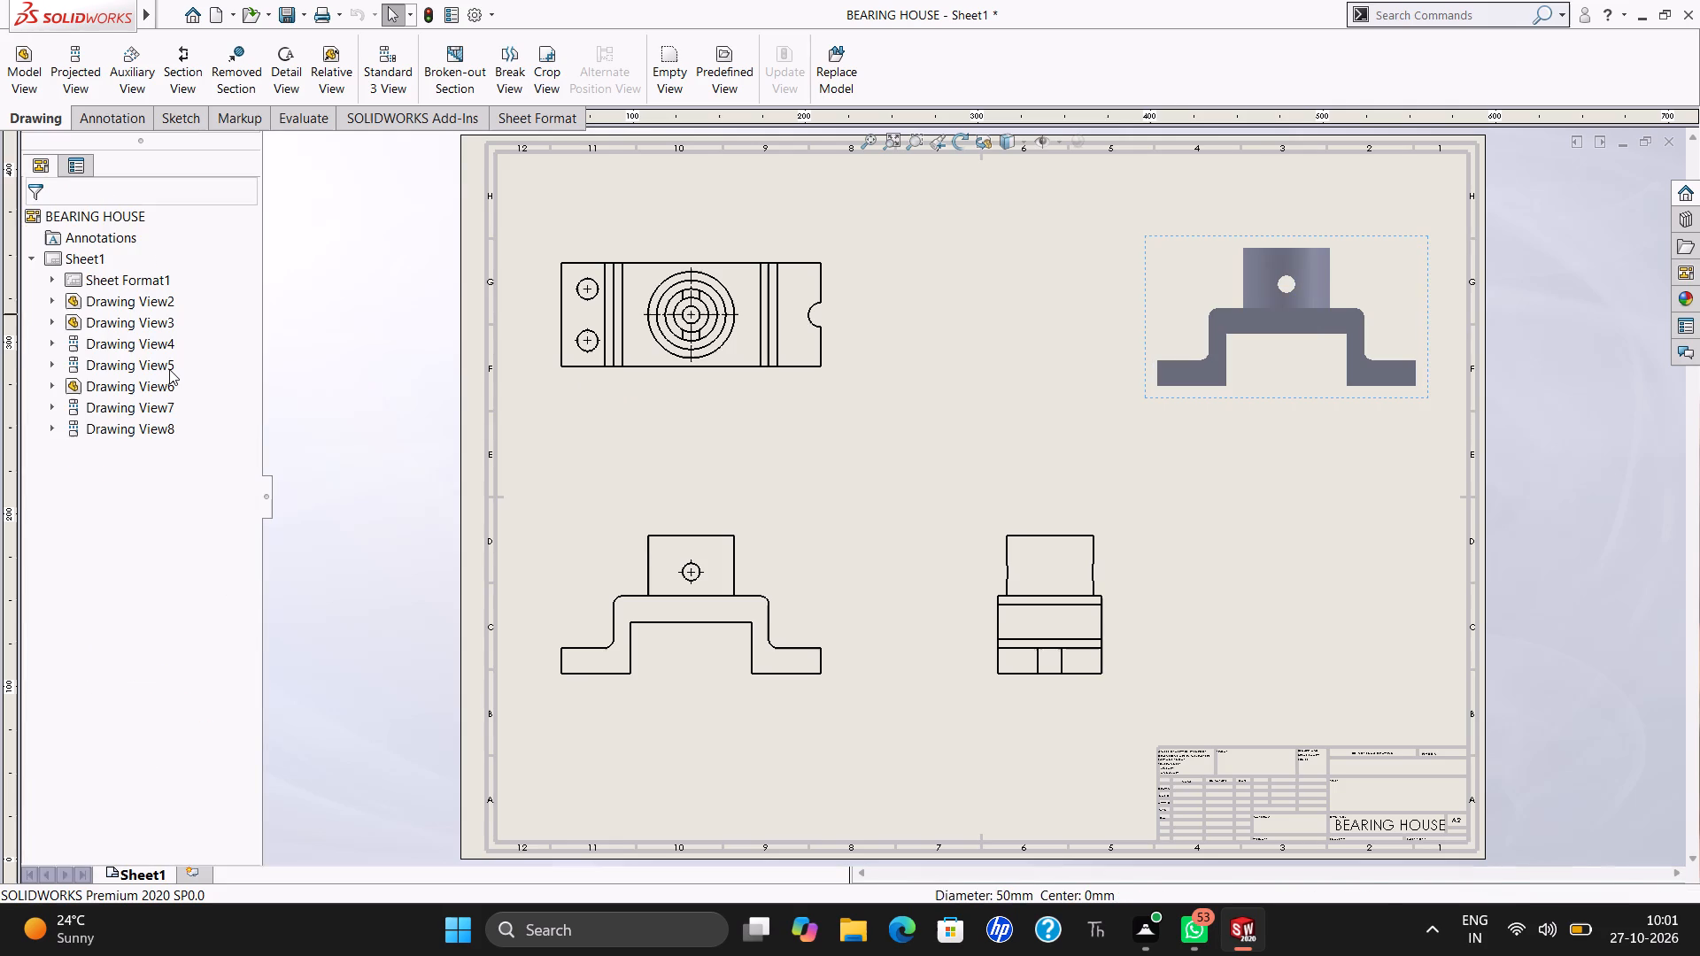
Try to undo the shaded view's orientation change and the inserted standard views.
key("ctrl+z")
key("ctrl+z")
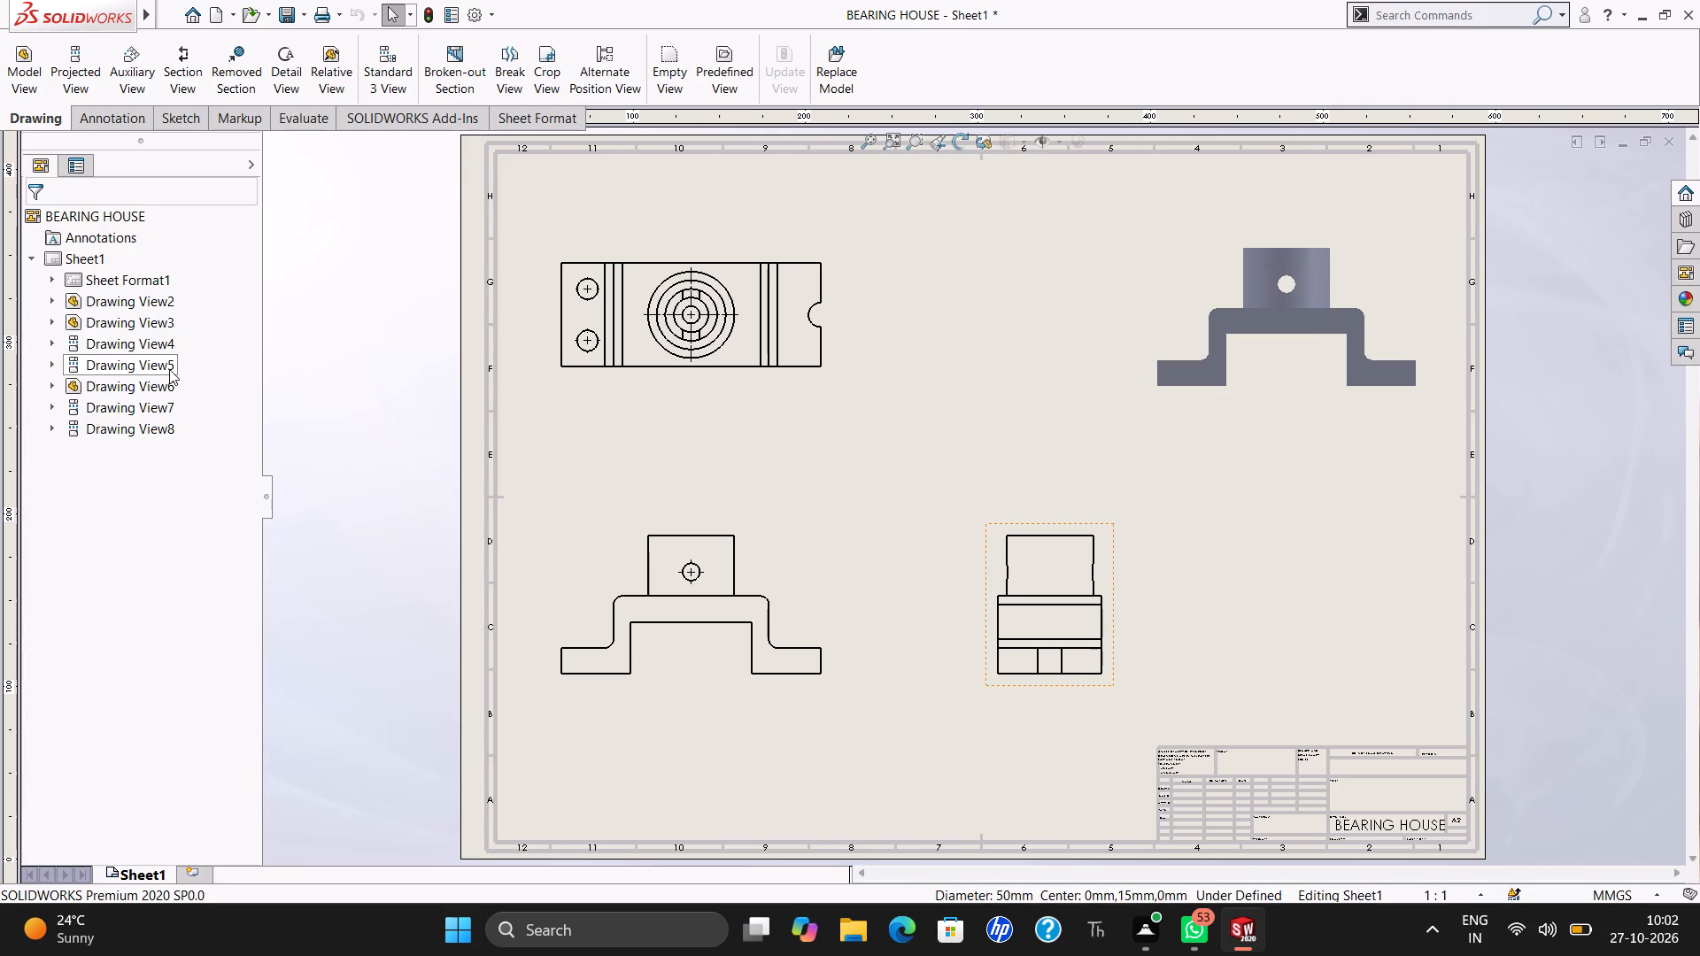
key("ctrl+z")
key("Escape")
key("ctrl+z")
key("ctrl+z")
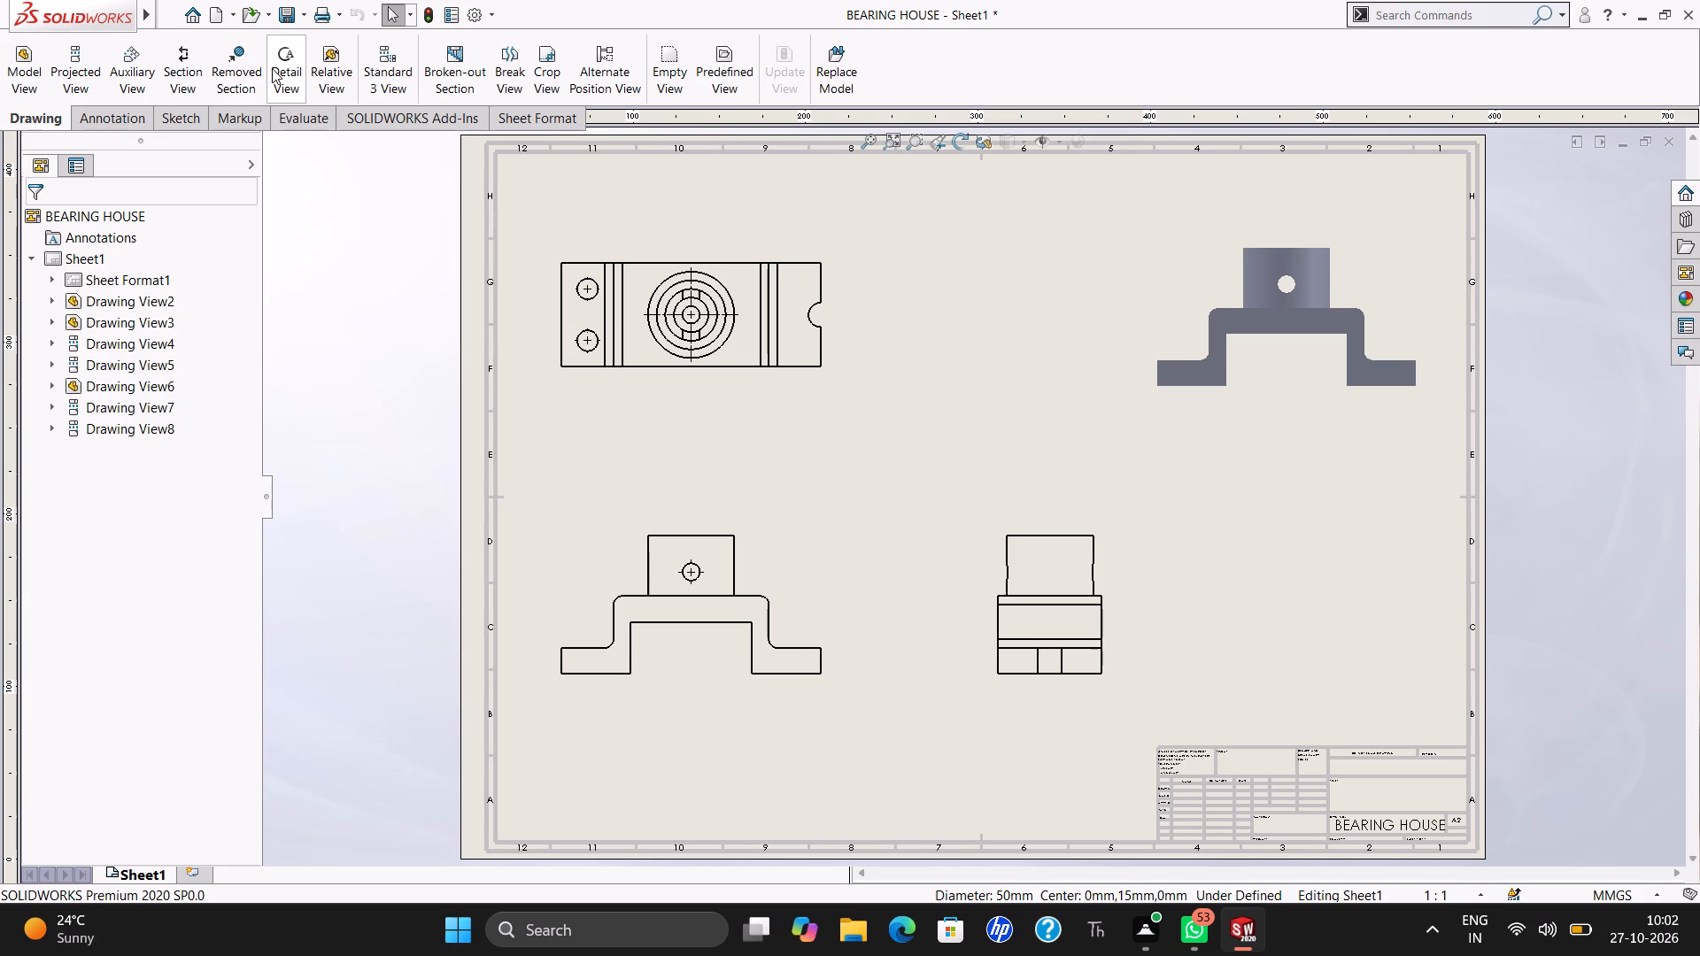
Insert another set of standard three views of BEARING HOUSE from the shaded view.
left_click(381, 77)
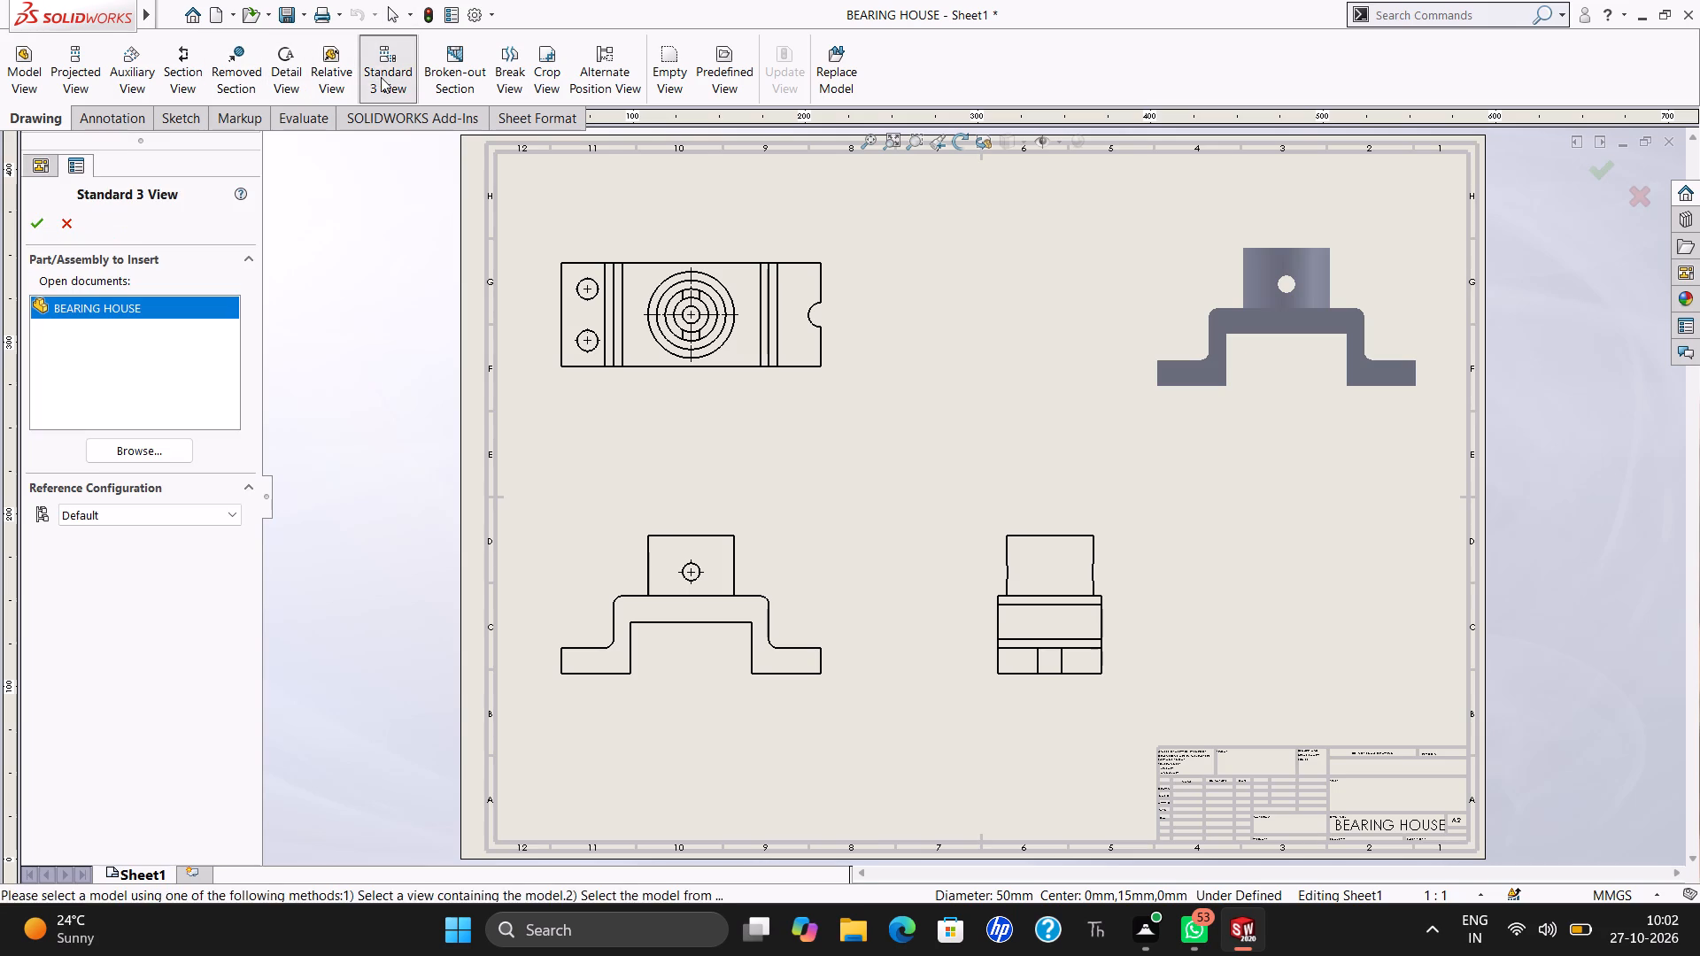
left_click(1294, 260)
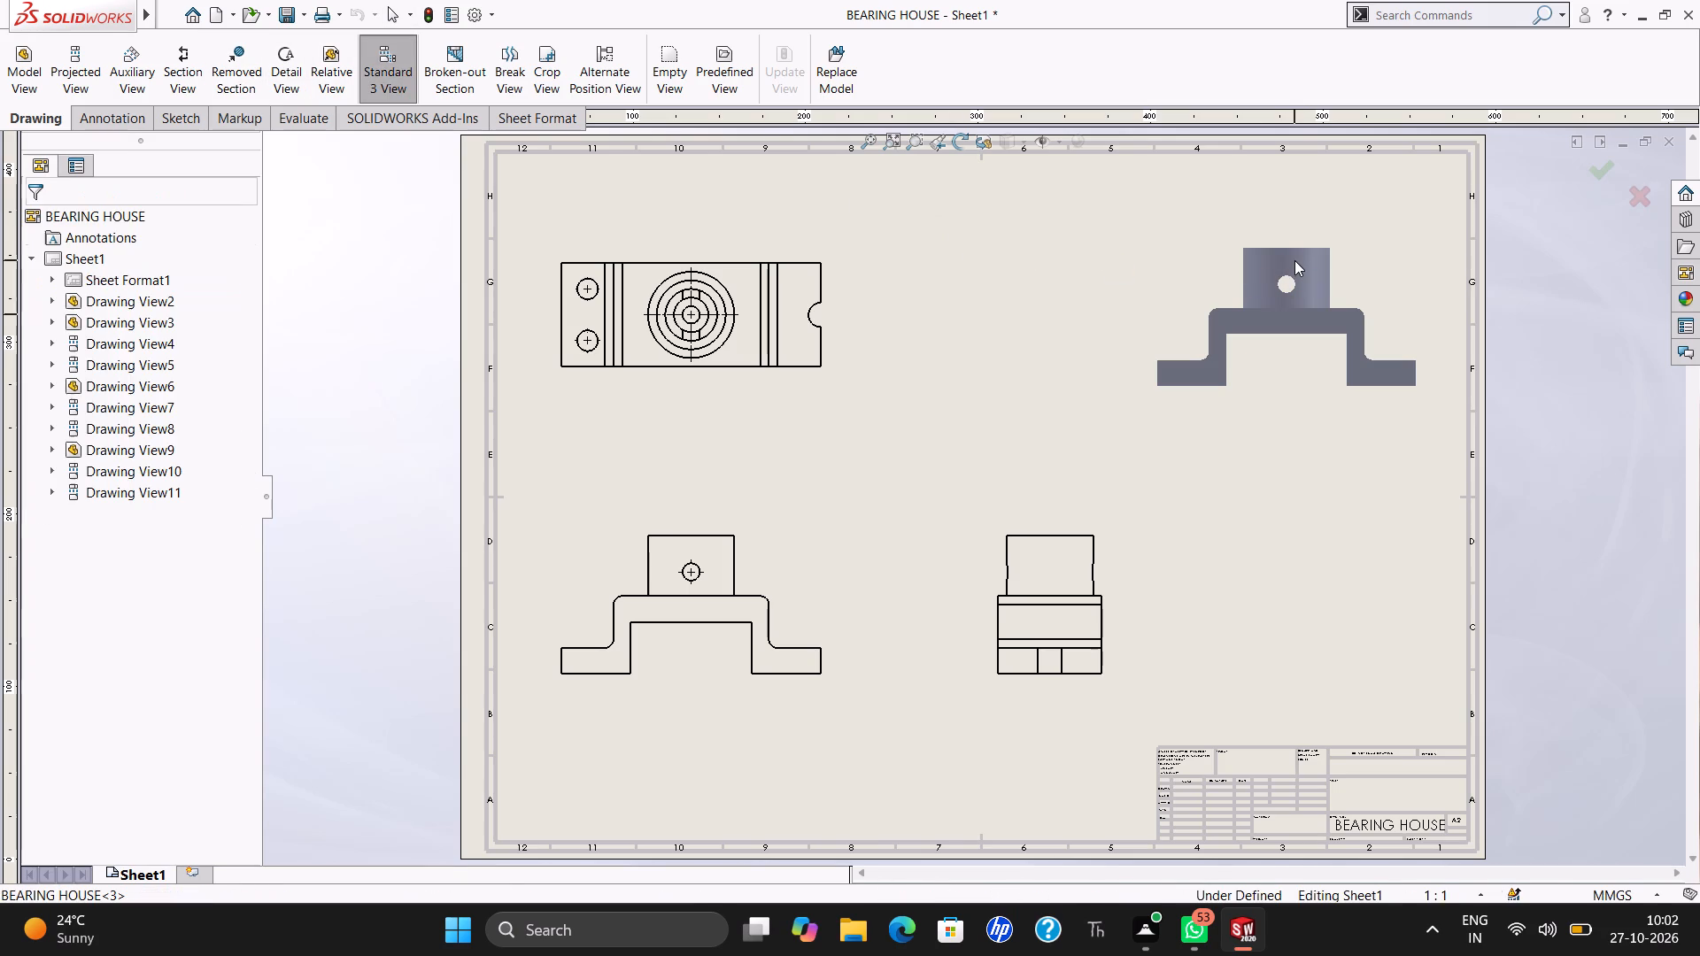
Set the shaded view's orientation to Isometric.
left_click_drag(1271, 287, 1162, 394)
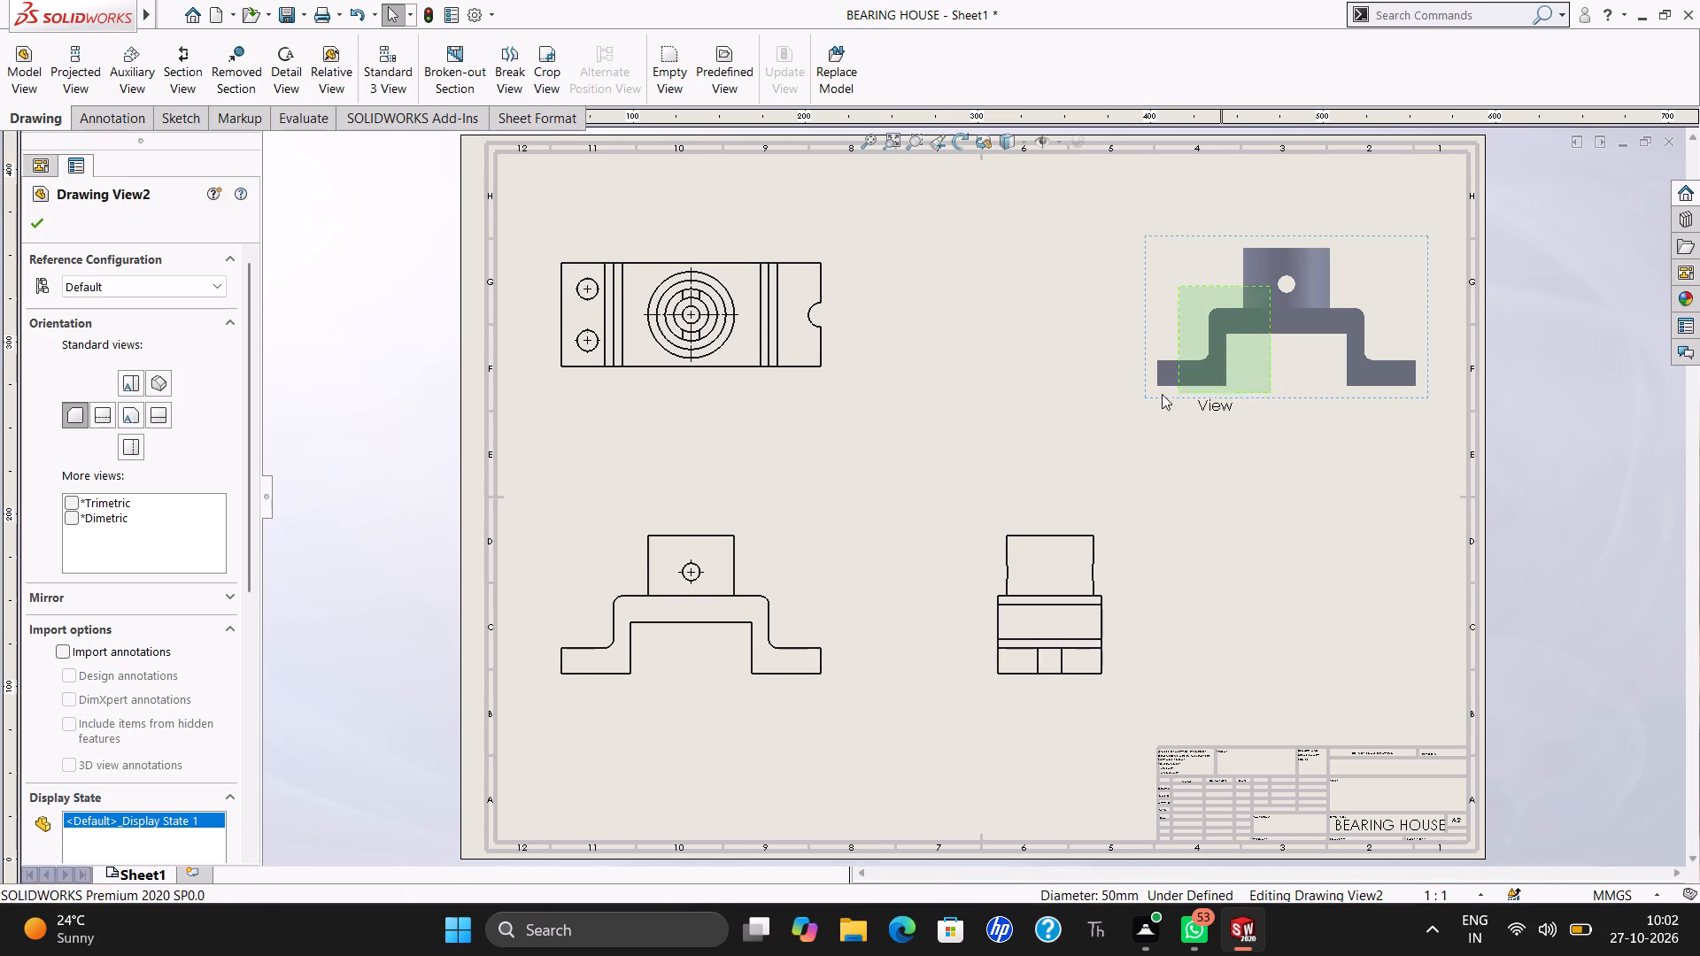
left_click_drag(1162, 394, 1078, 405)
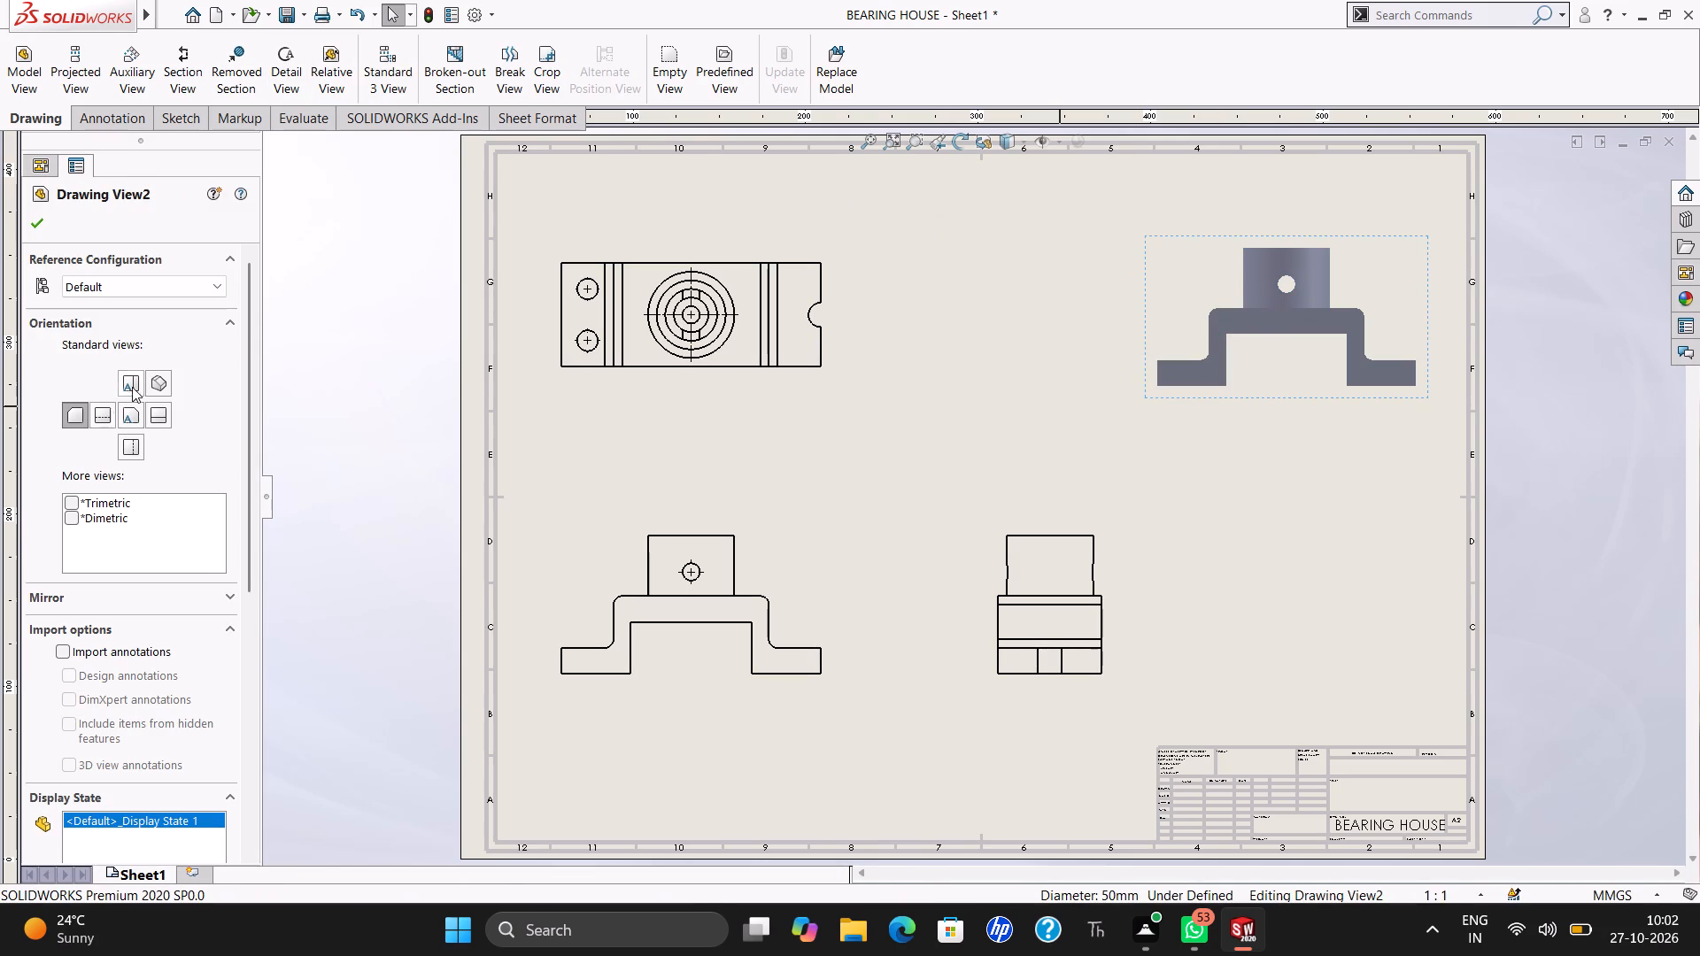
left_click(154, 388)
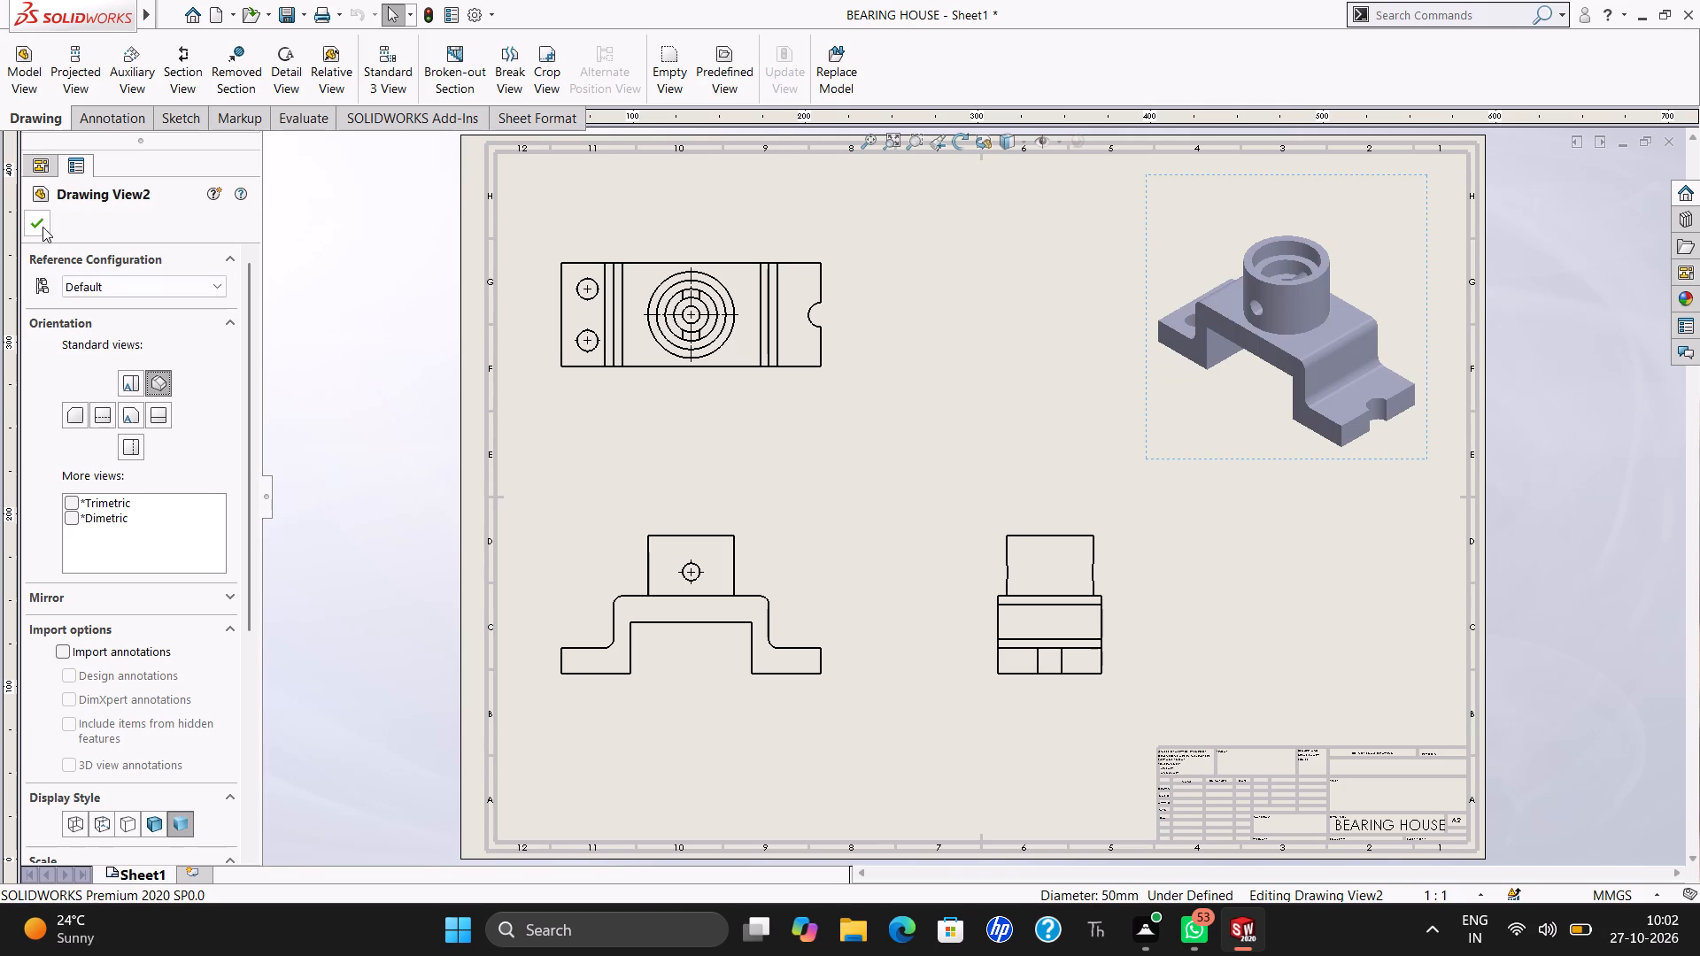
left_click(41, 225)
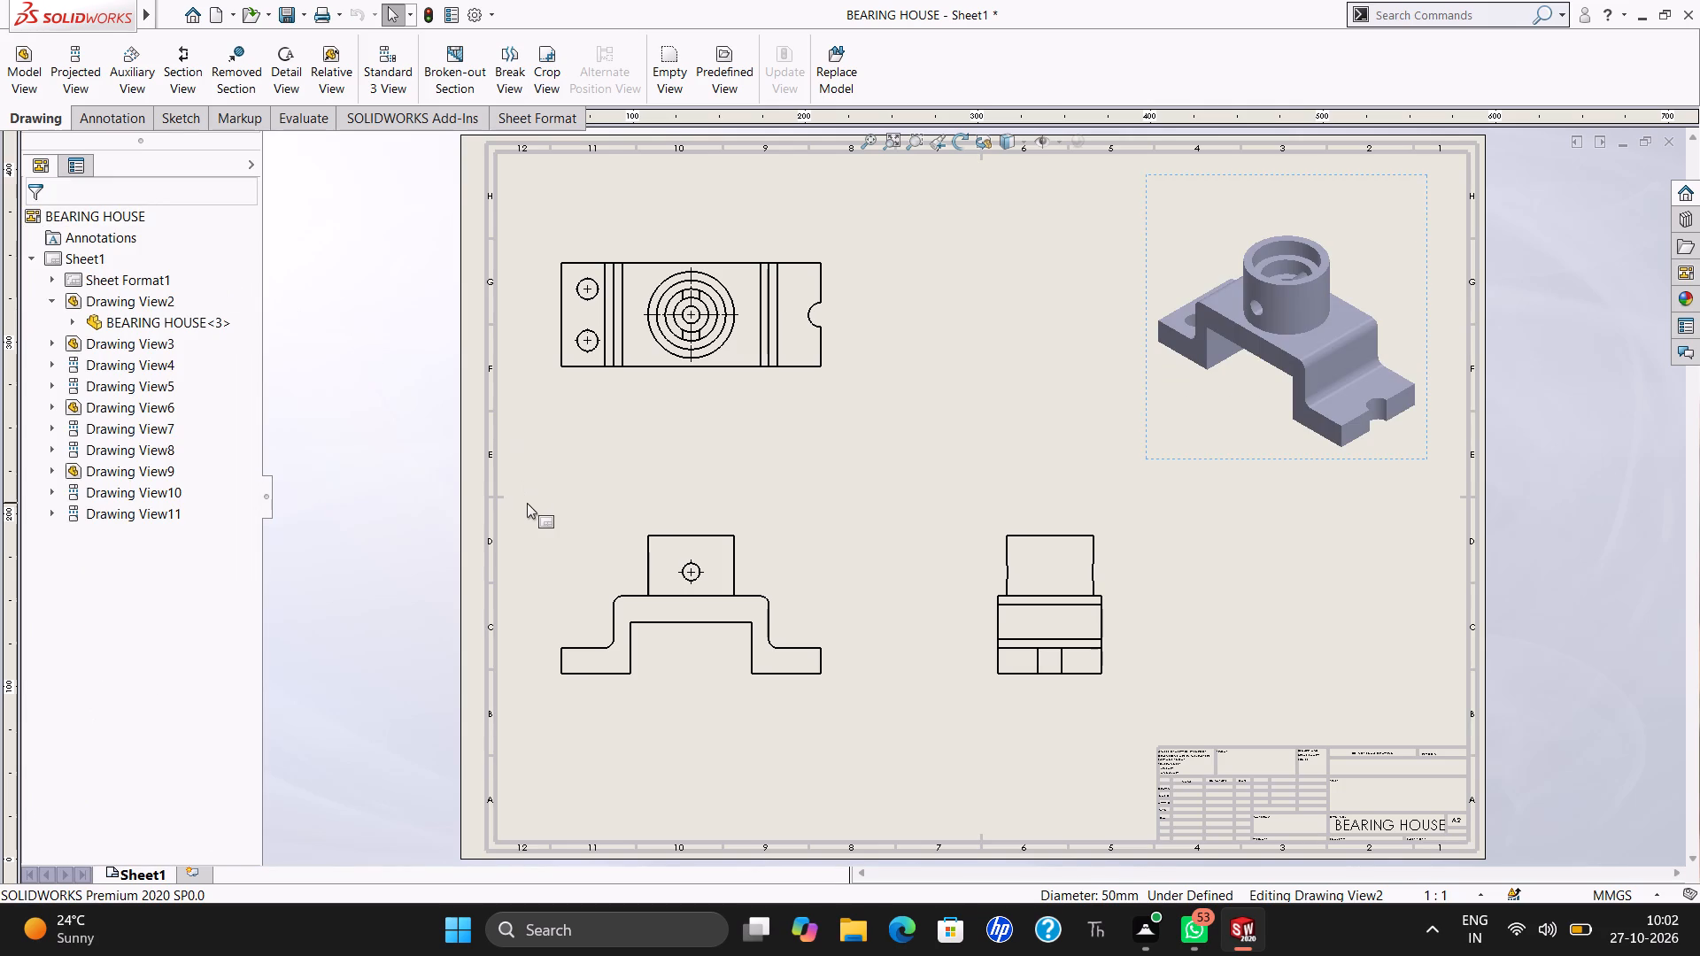
key("Escape")
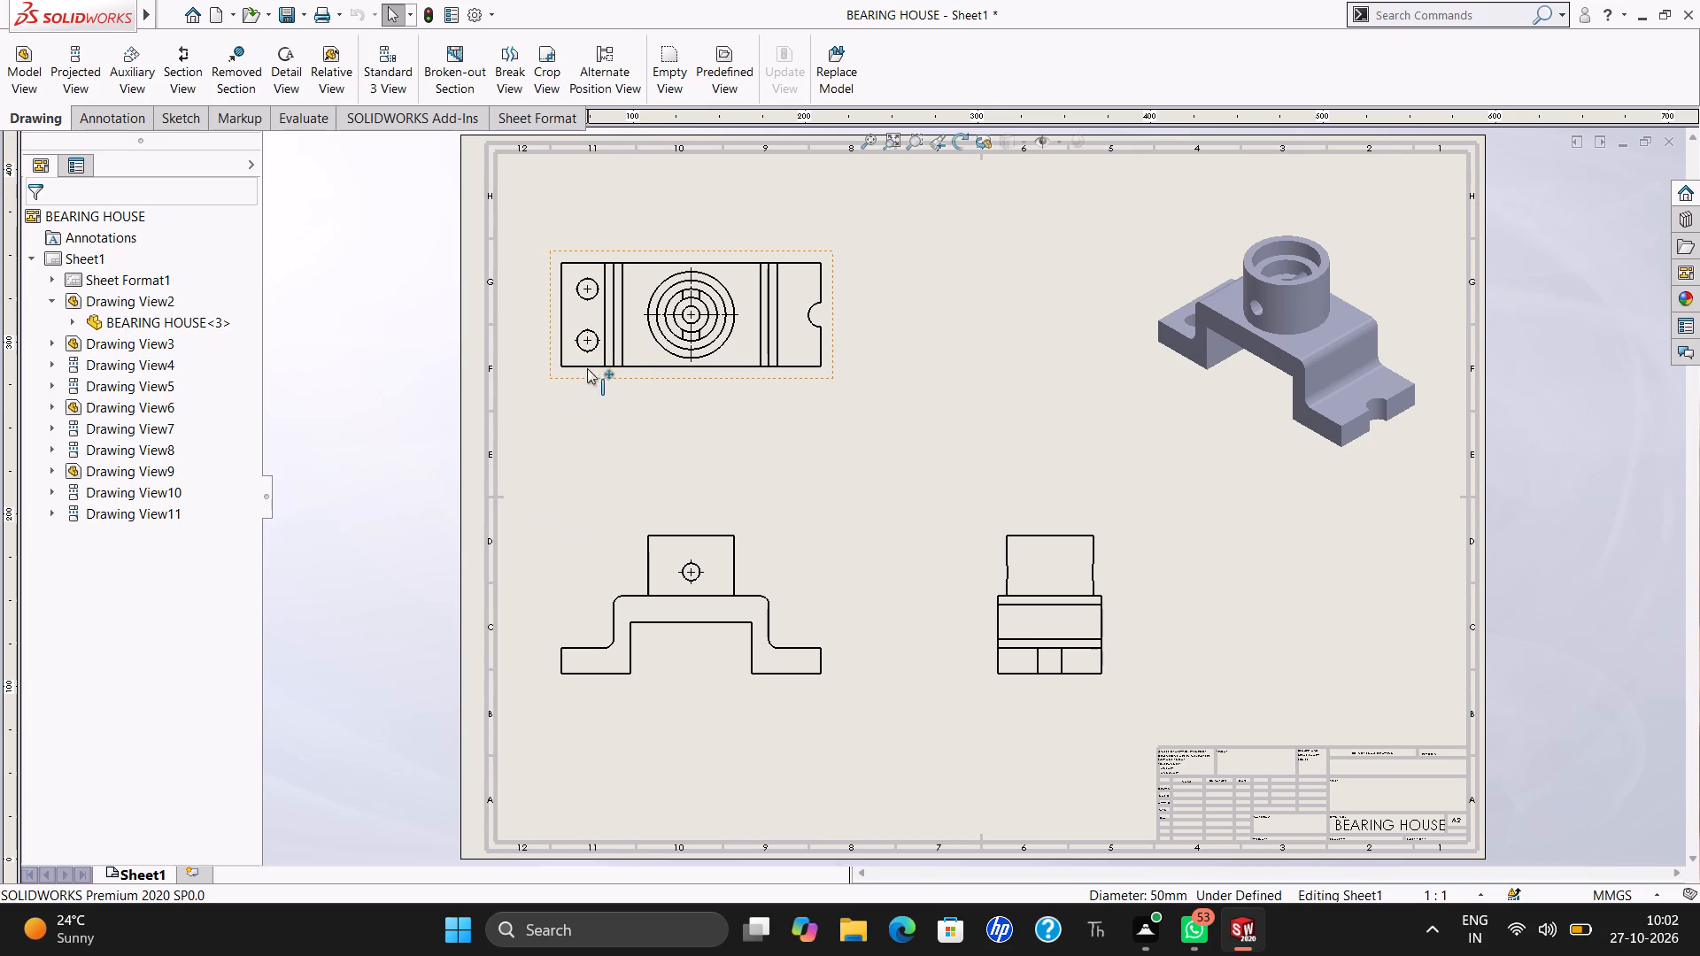
Delete all the stacked front views, Drawing View3, Drawing View6 and Drawing View9, including the centre mark on the small hole.
left_click(630, 563)
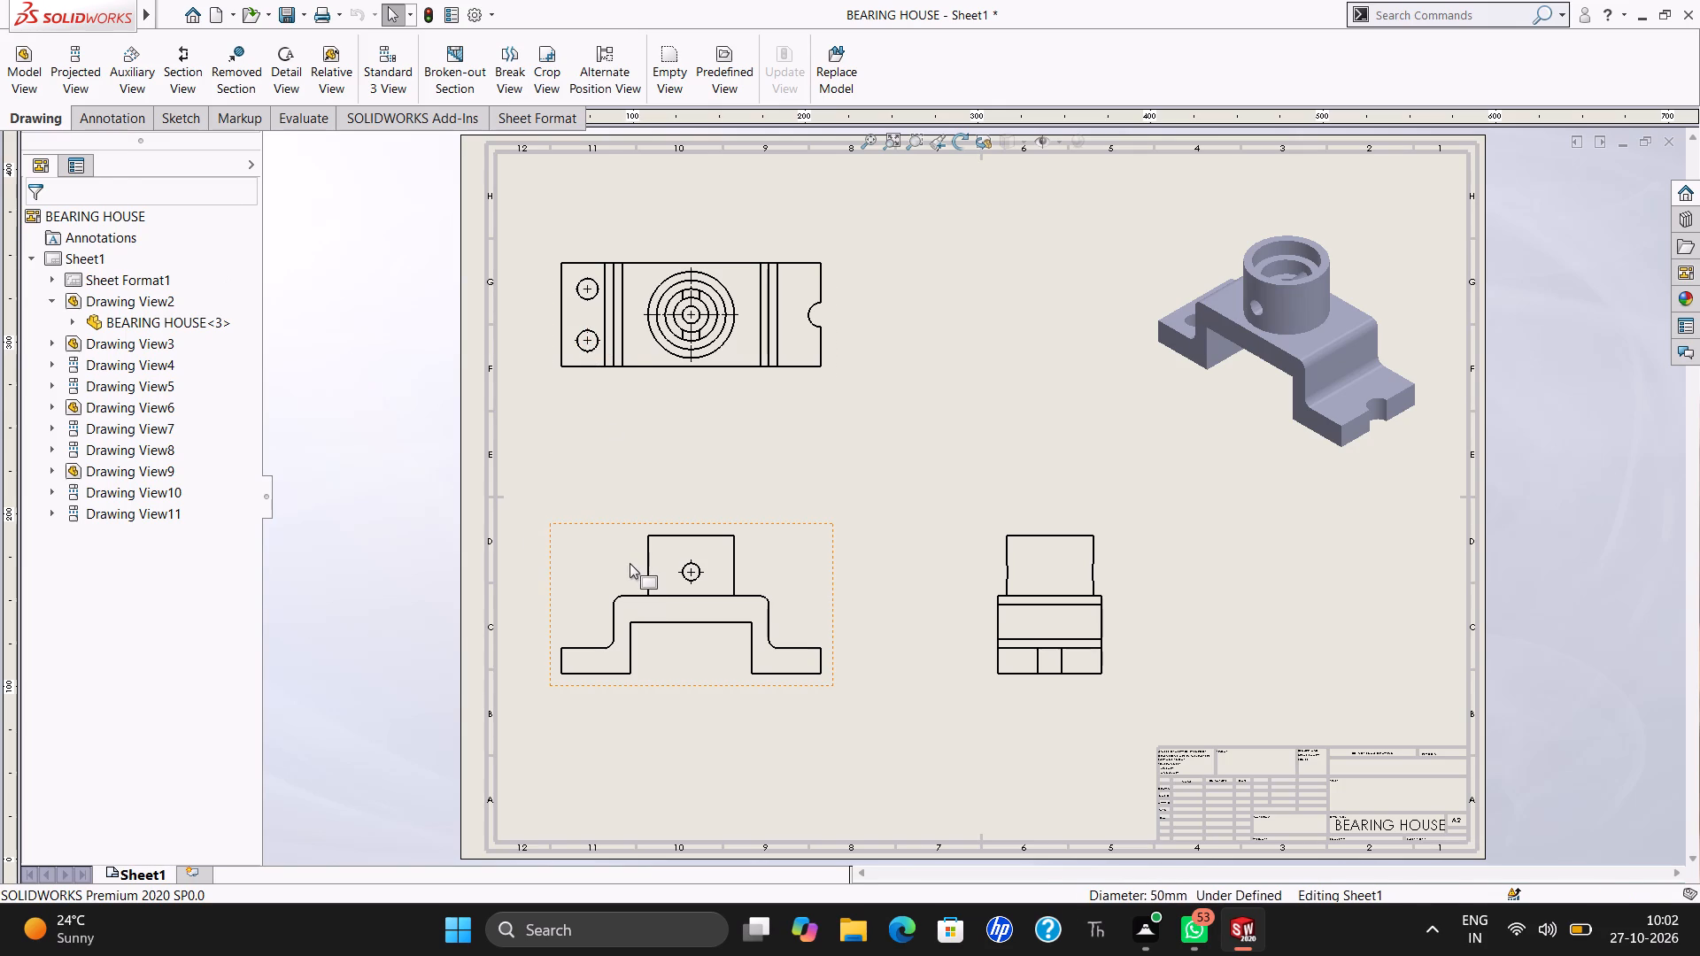
key("Delete")
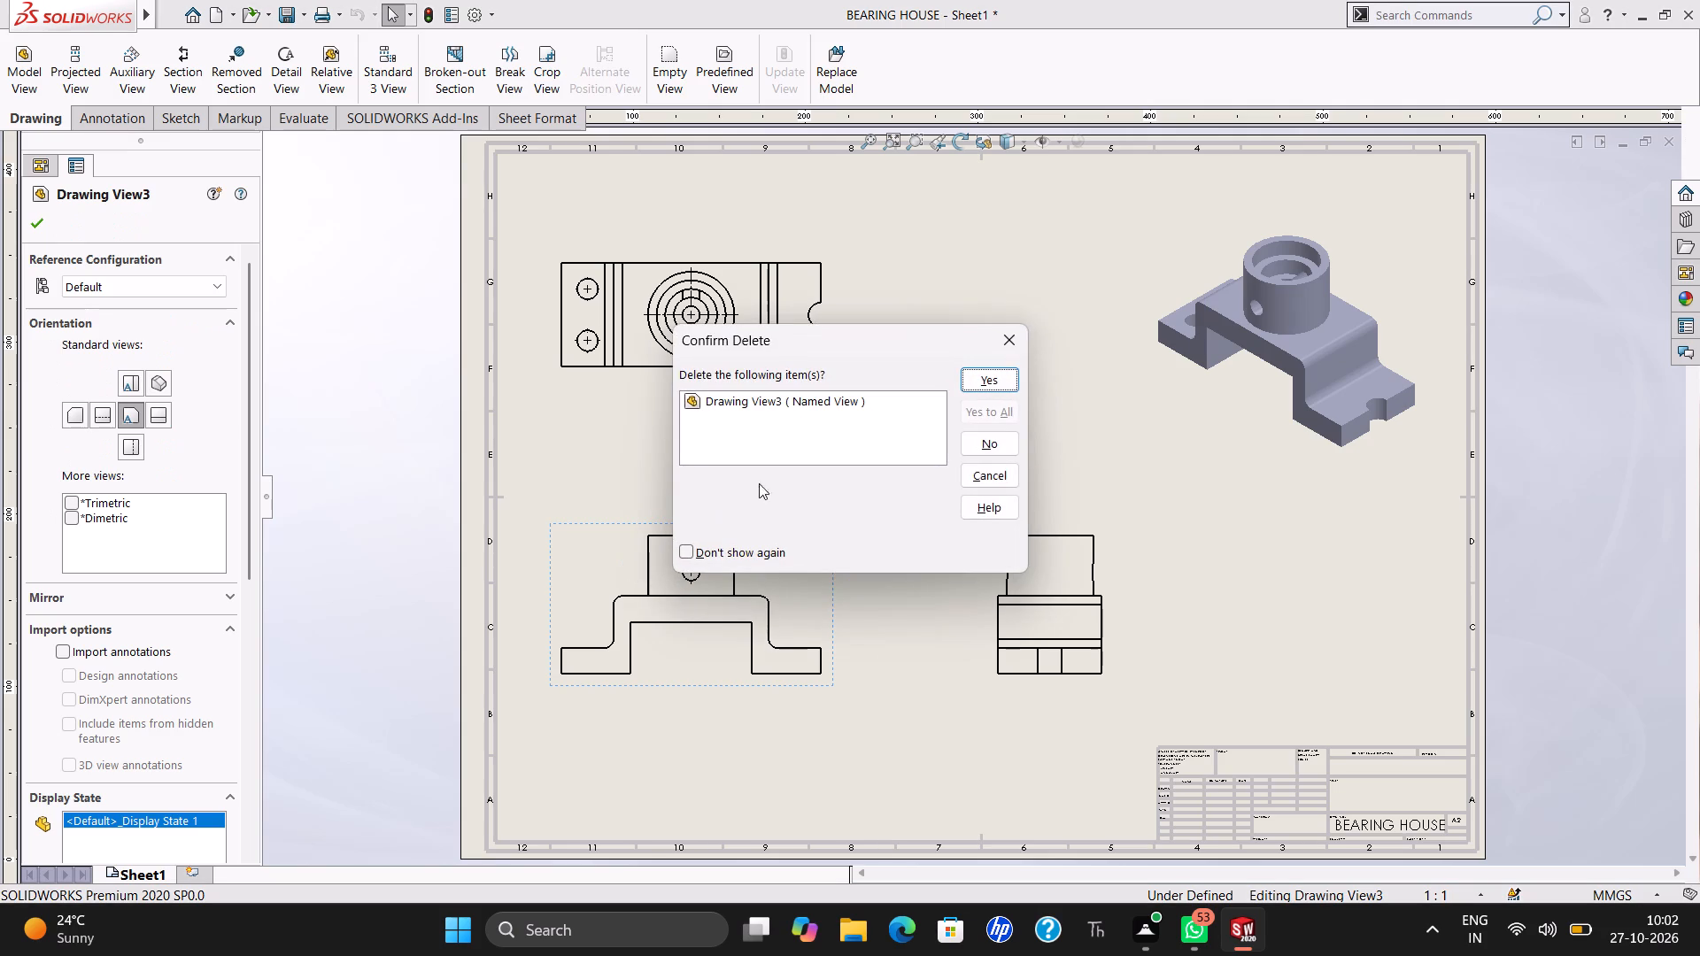
left_click(993, 375)
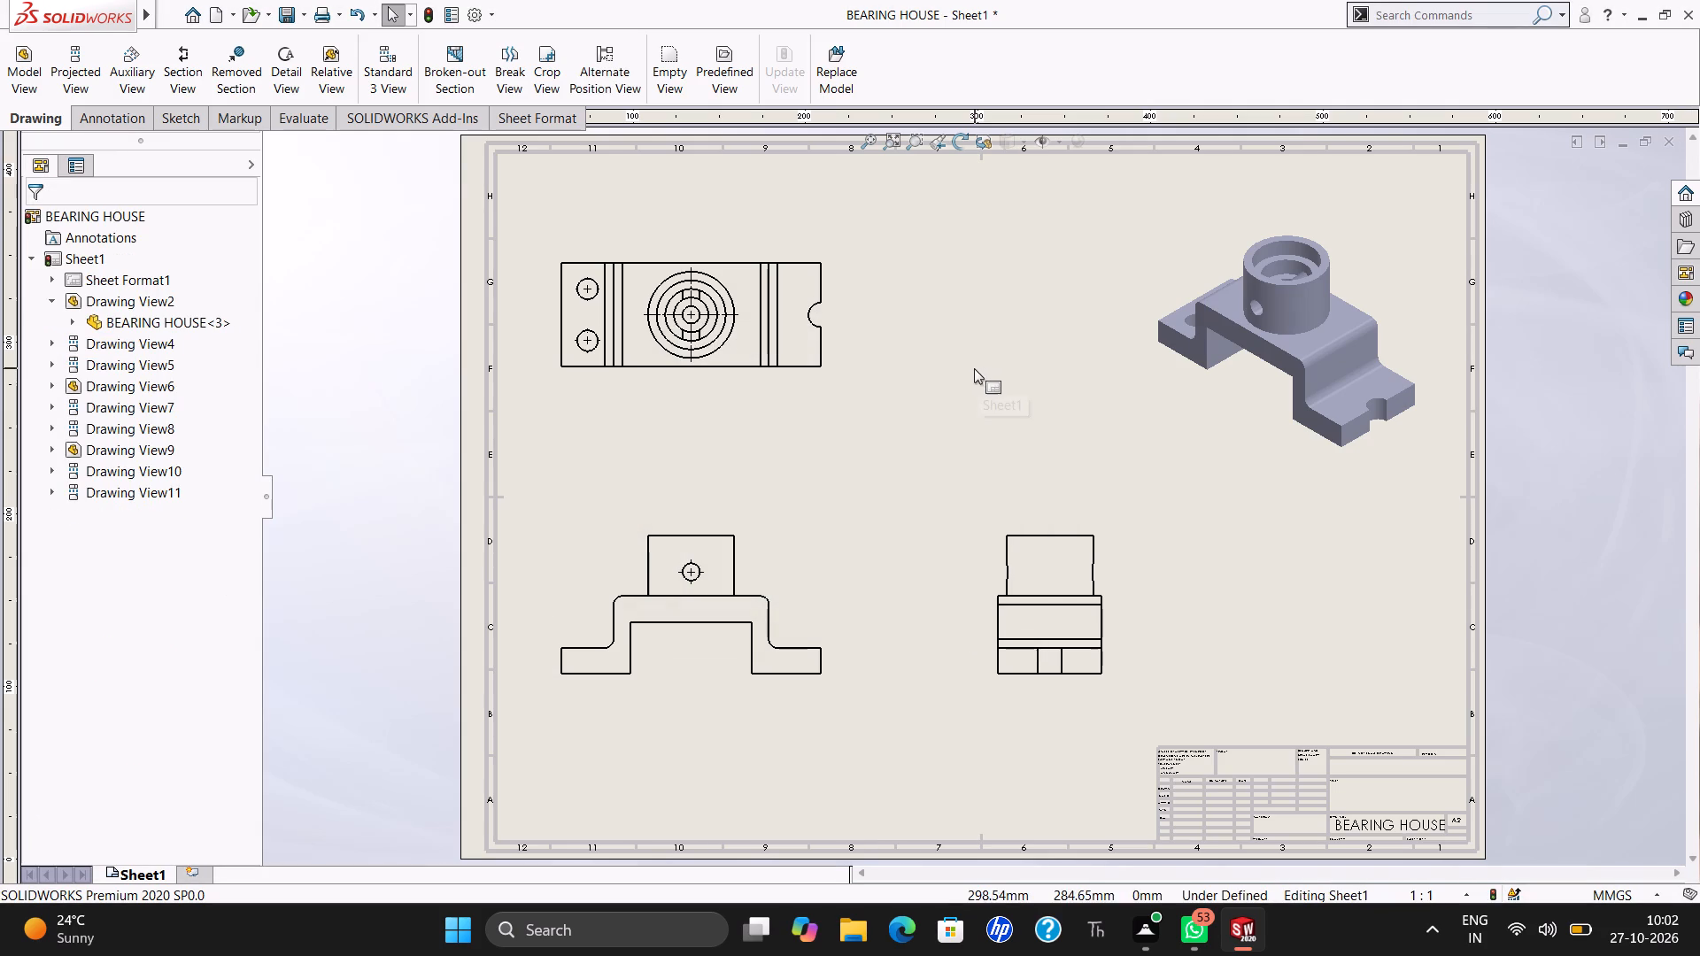
left_click(741, 567)
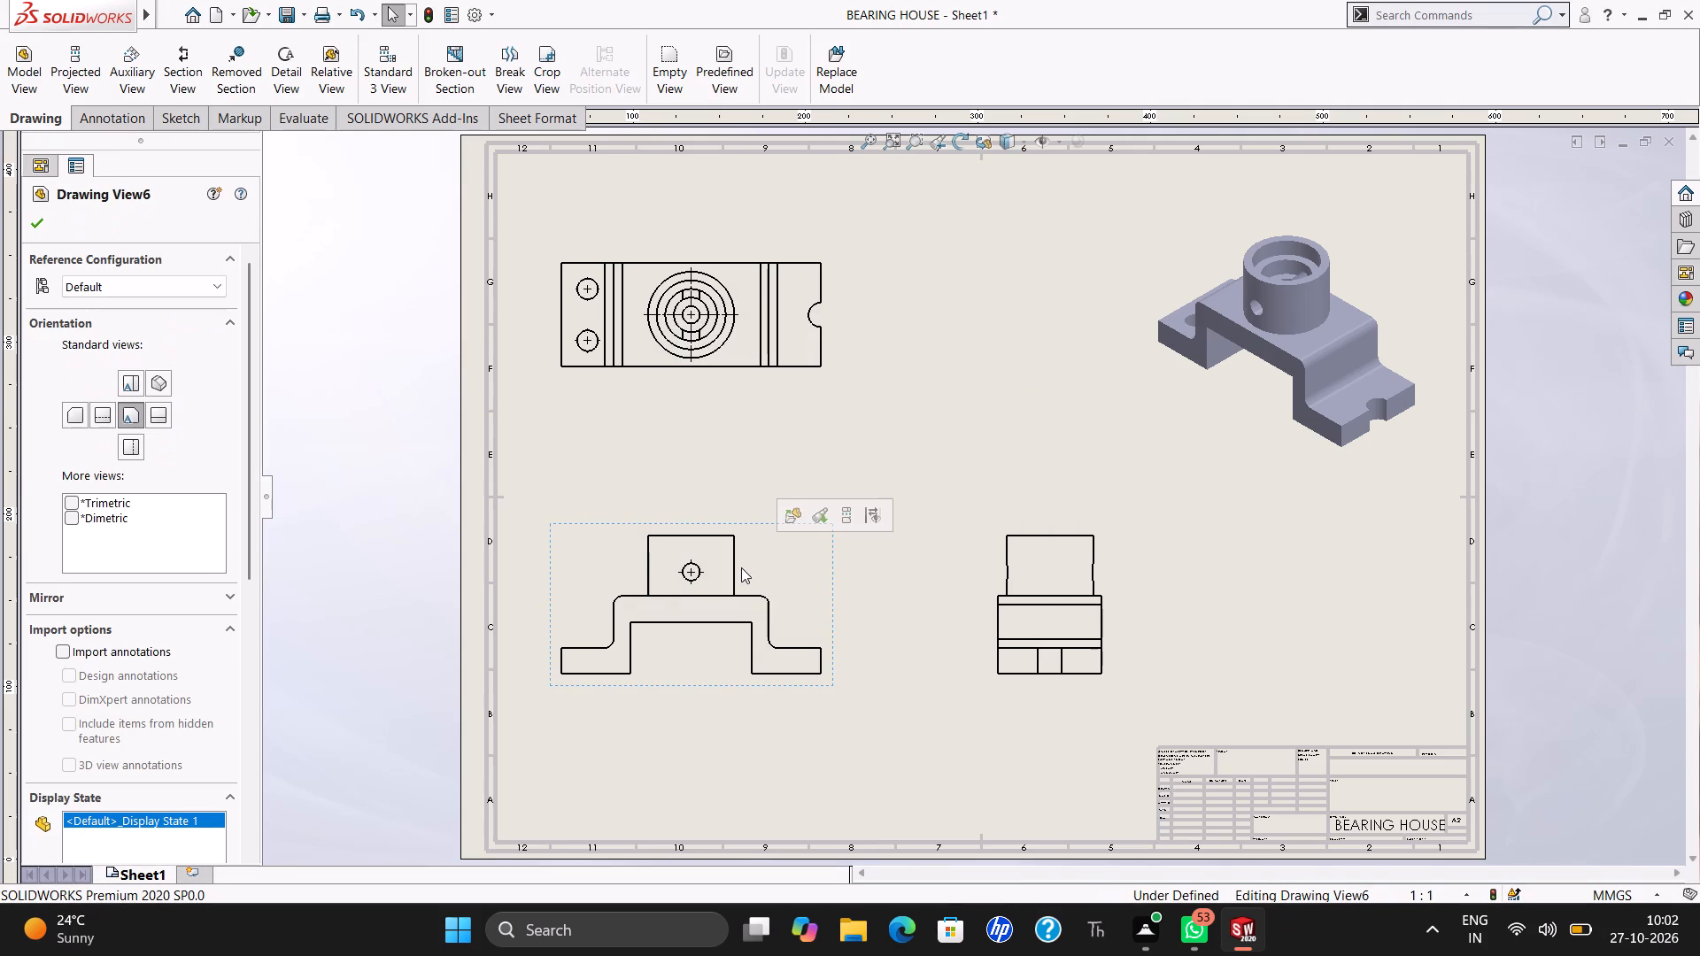
key("Delete")
left_click(983, 379)
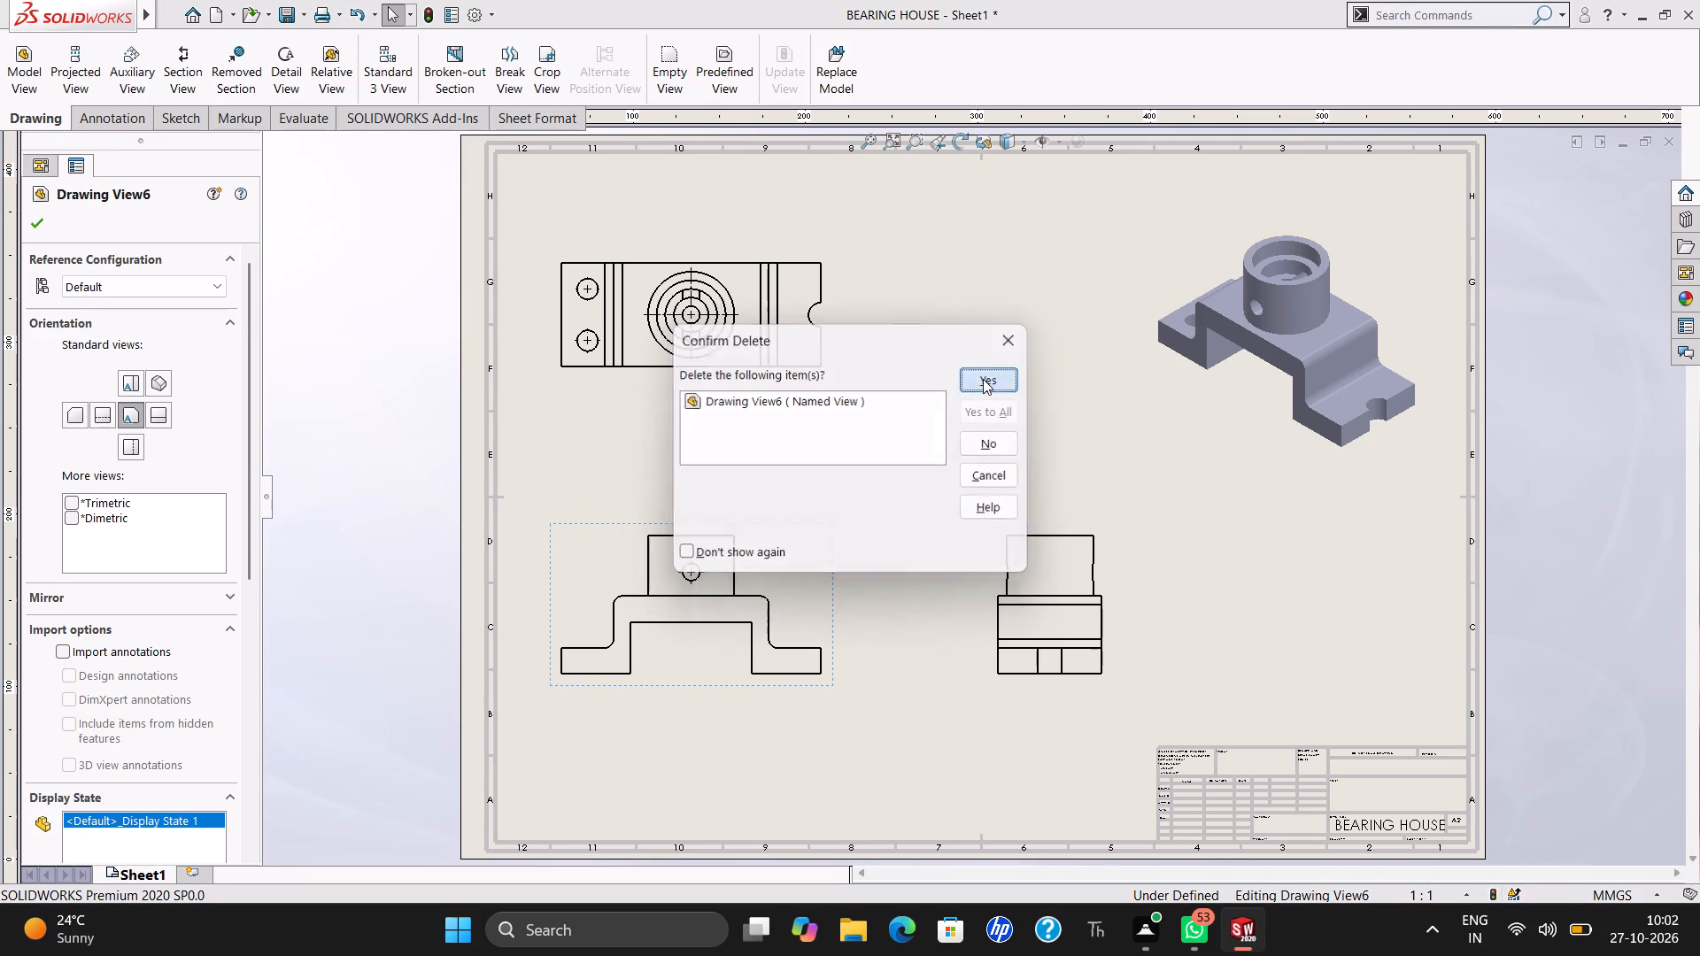
left_click_drag(560, 493, 915, 736)
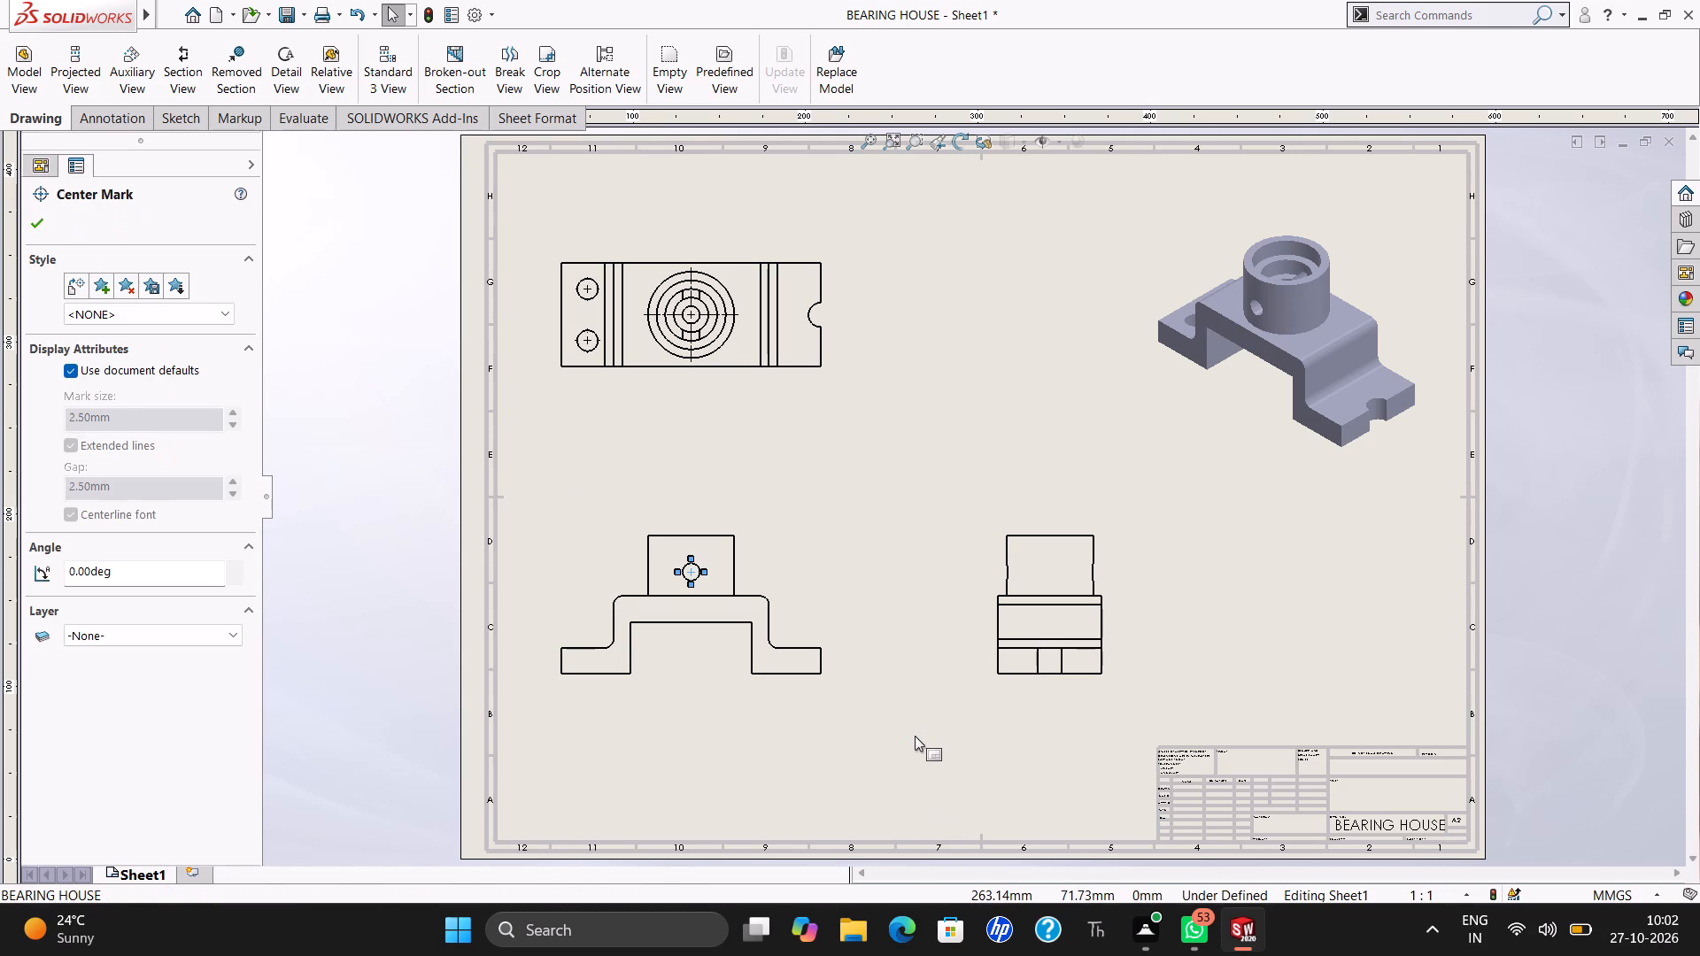
key("Delete")
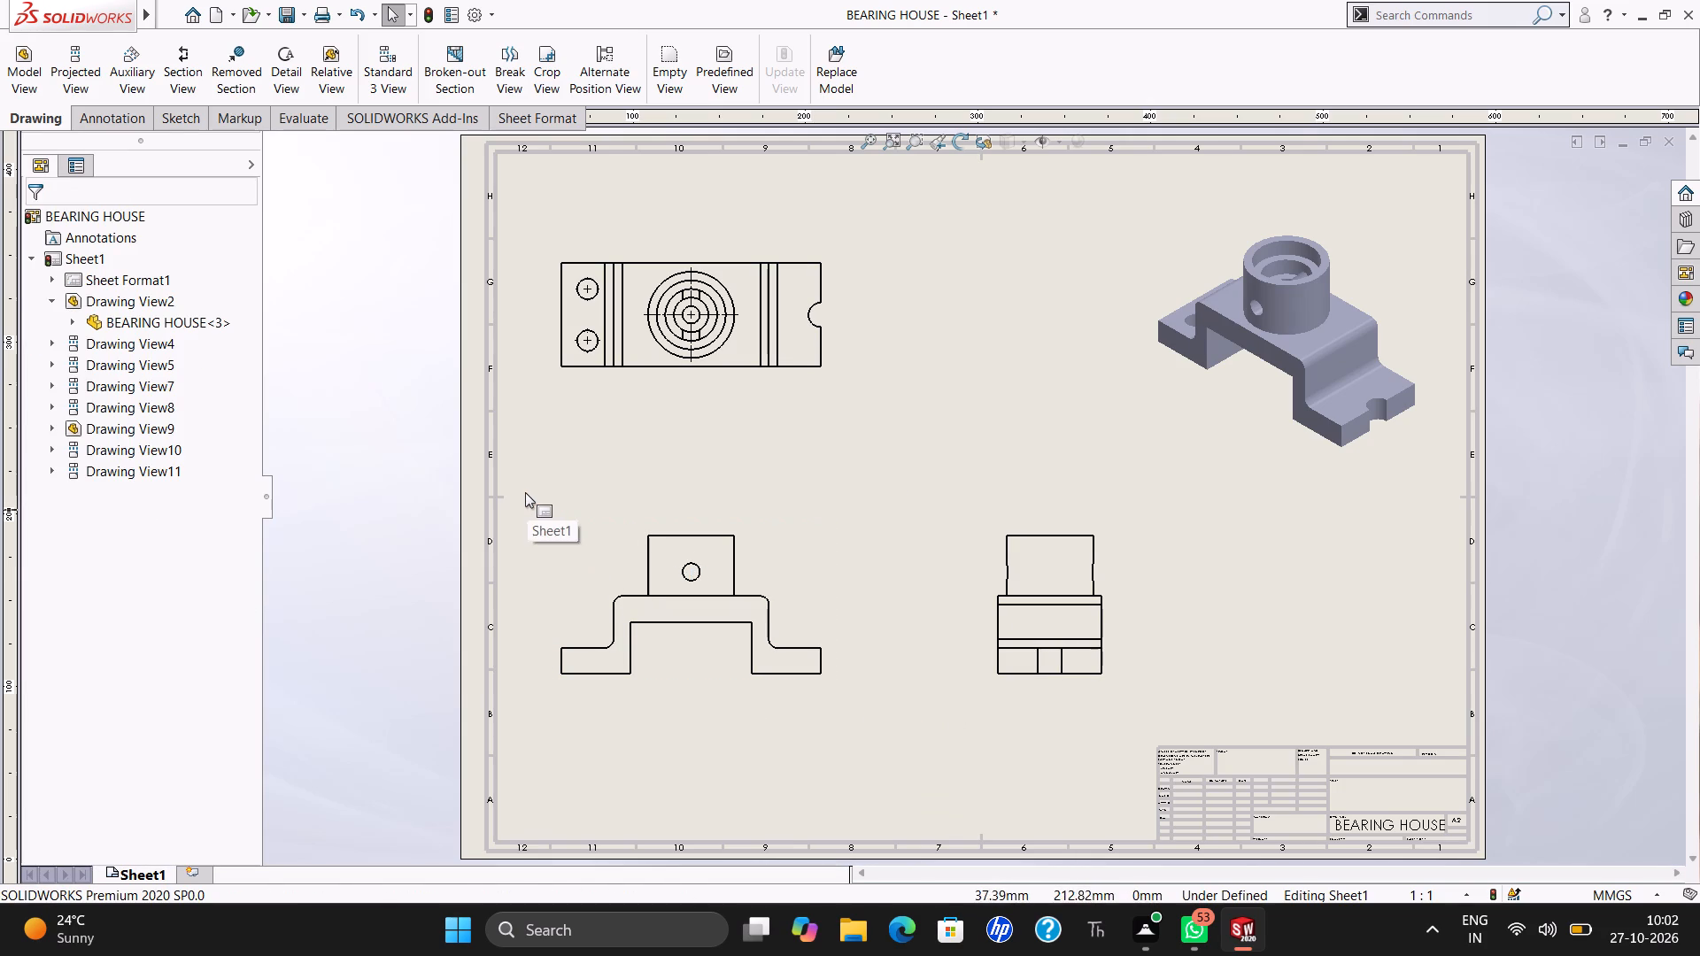
left_click_drag(525, 492, 908, 770)
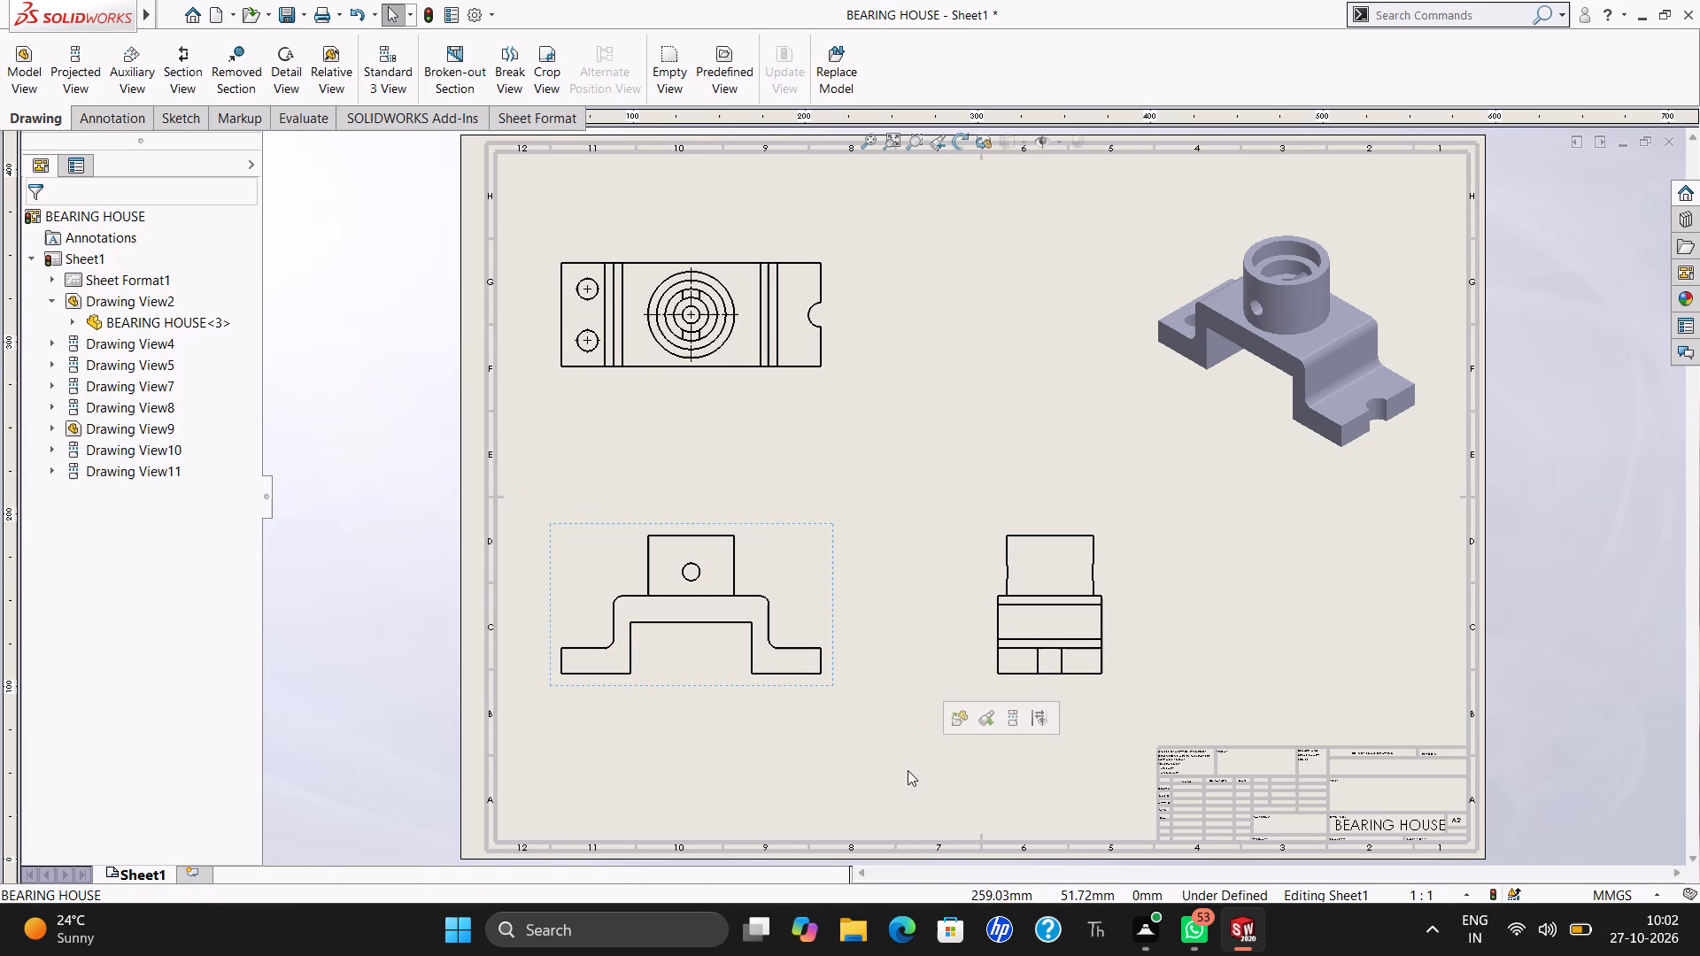
key("Delete")
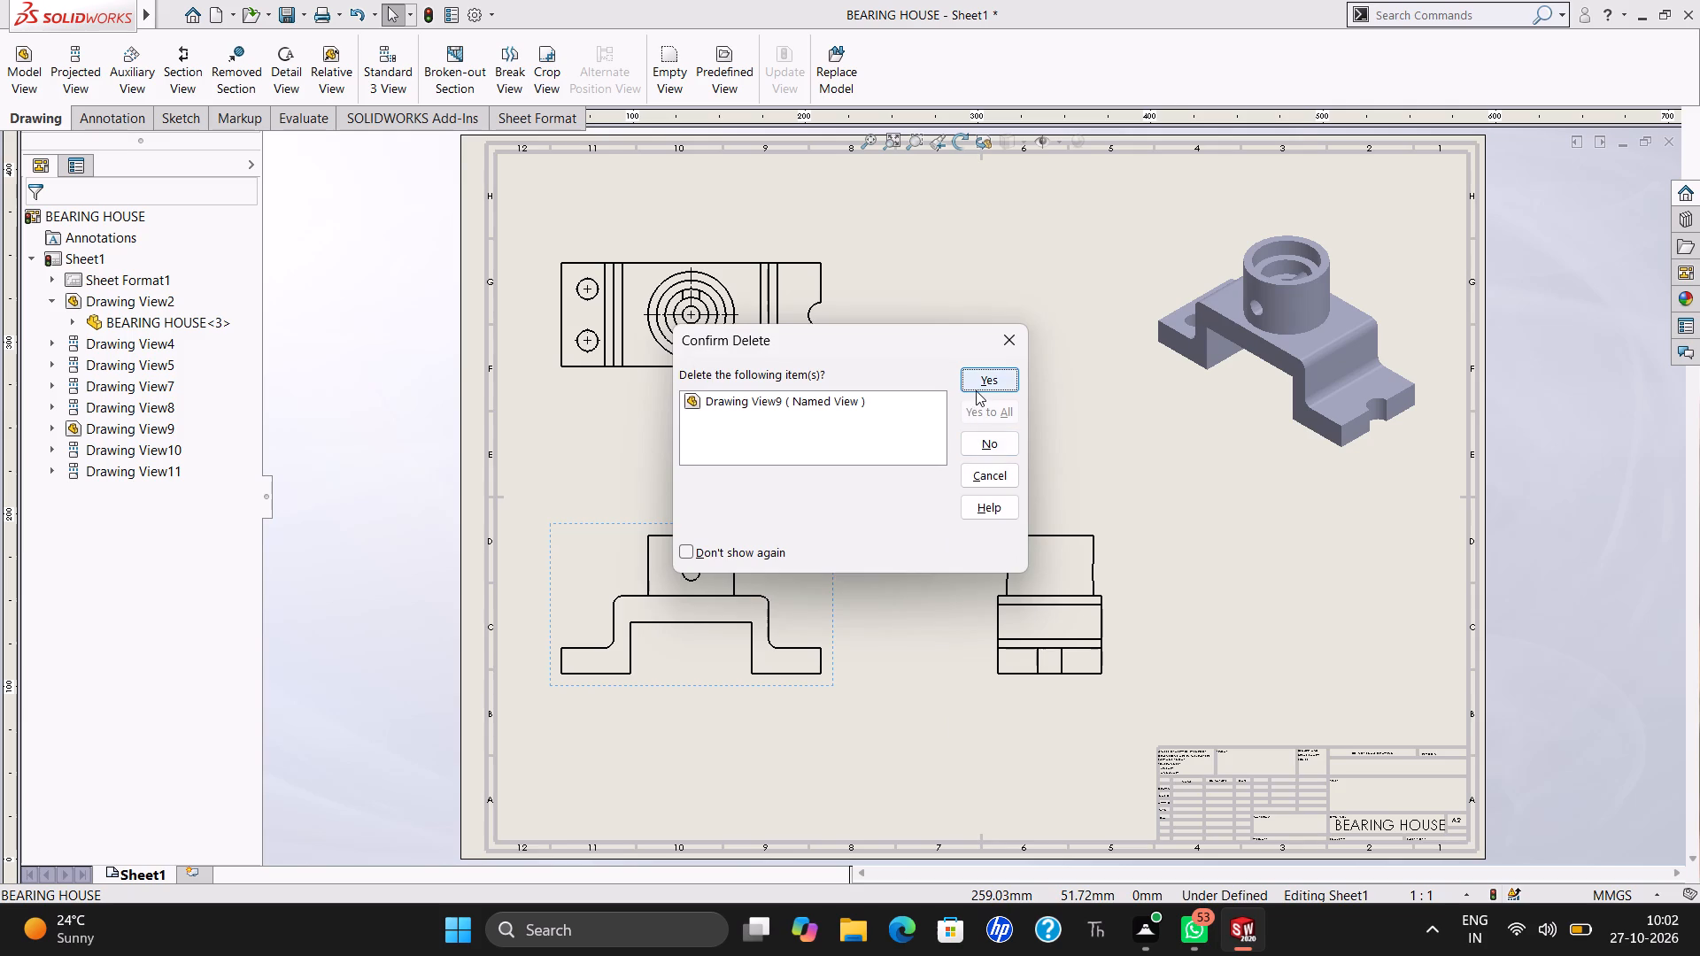
left_click(976, 390)
Delete all the stacked side views of the bearing house.
left_click_drag(911, 481, 1010, 547)
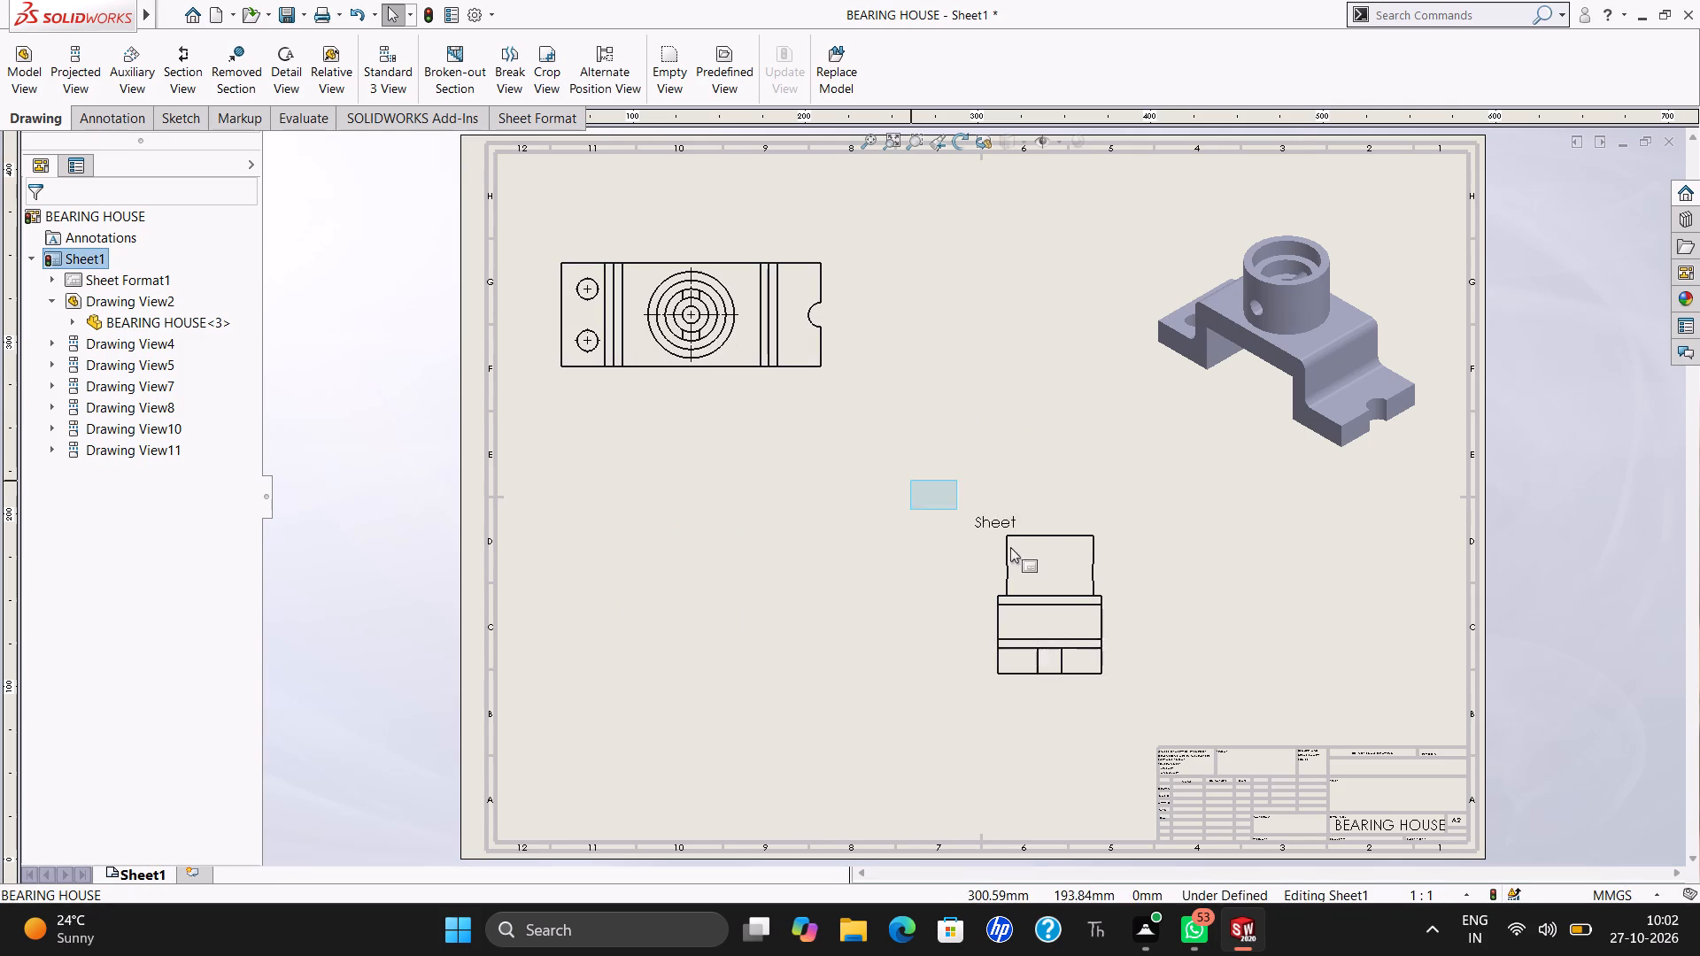
left_click_drag(1010, 547, 1144, 713)
key("Delete")
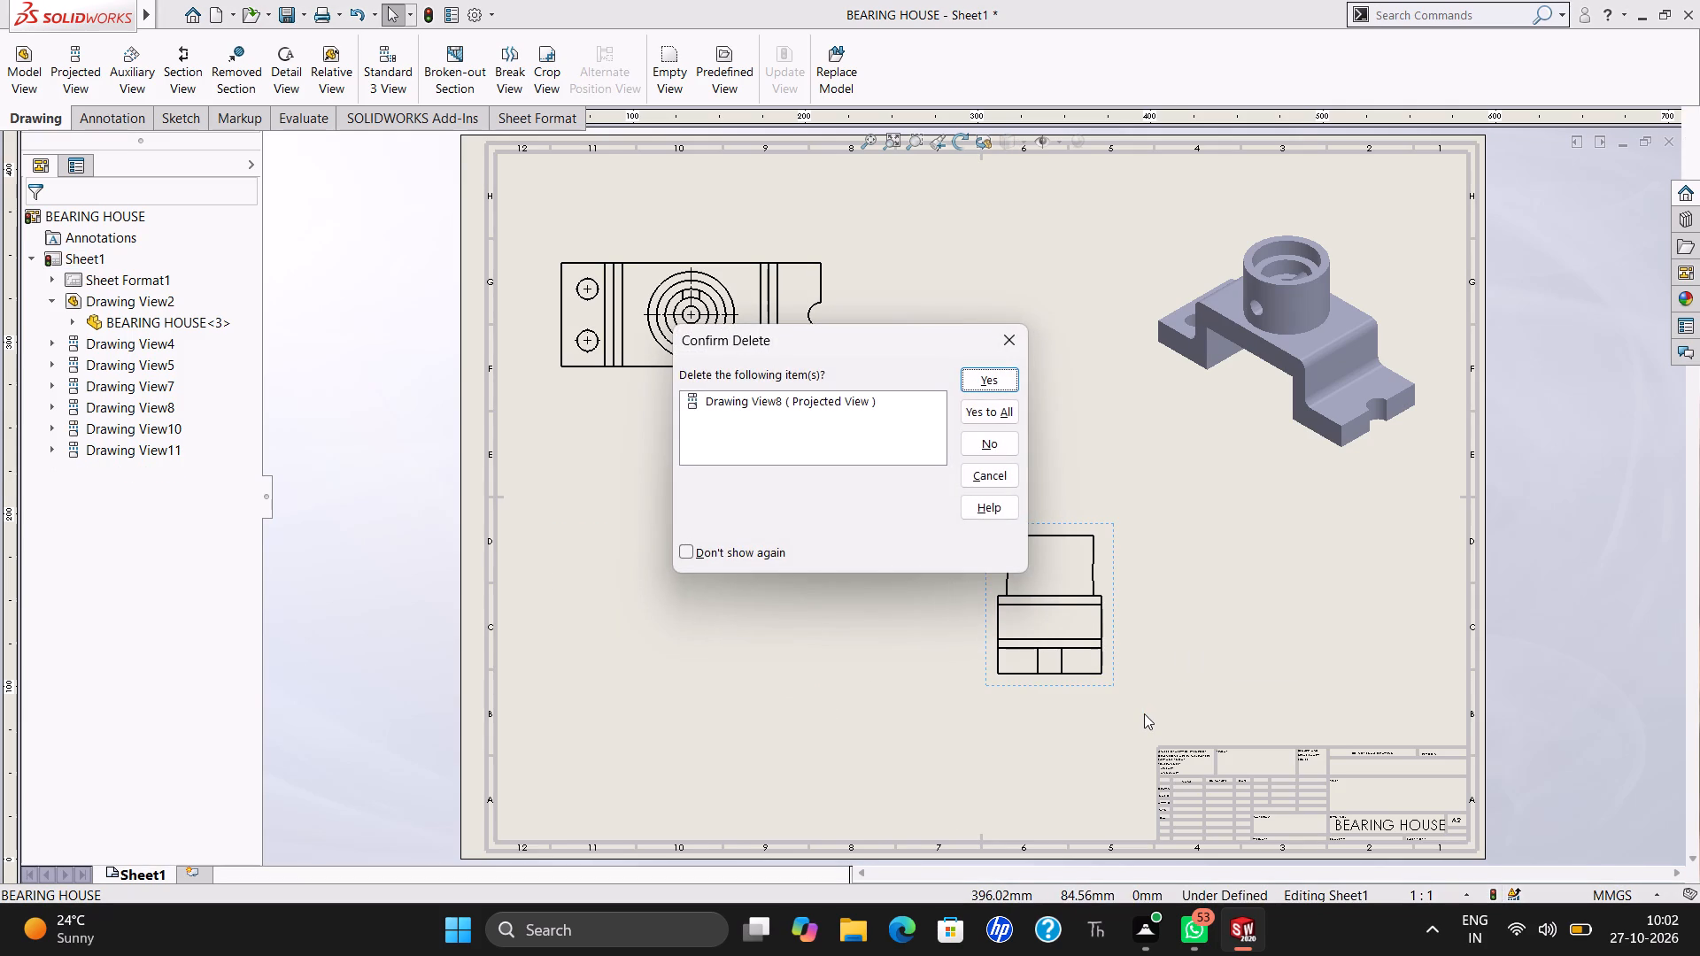
left_click(985, 364)
left_click(983, 368)
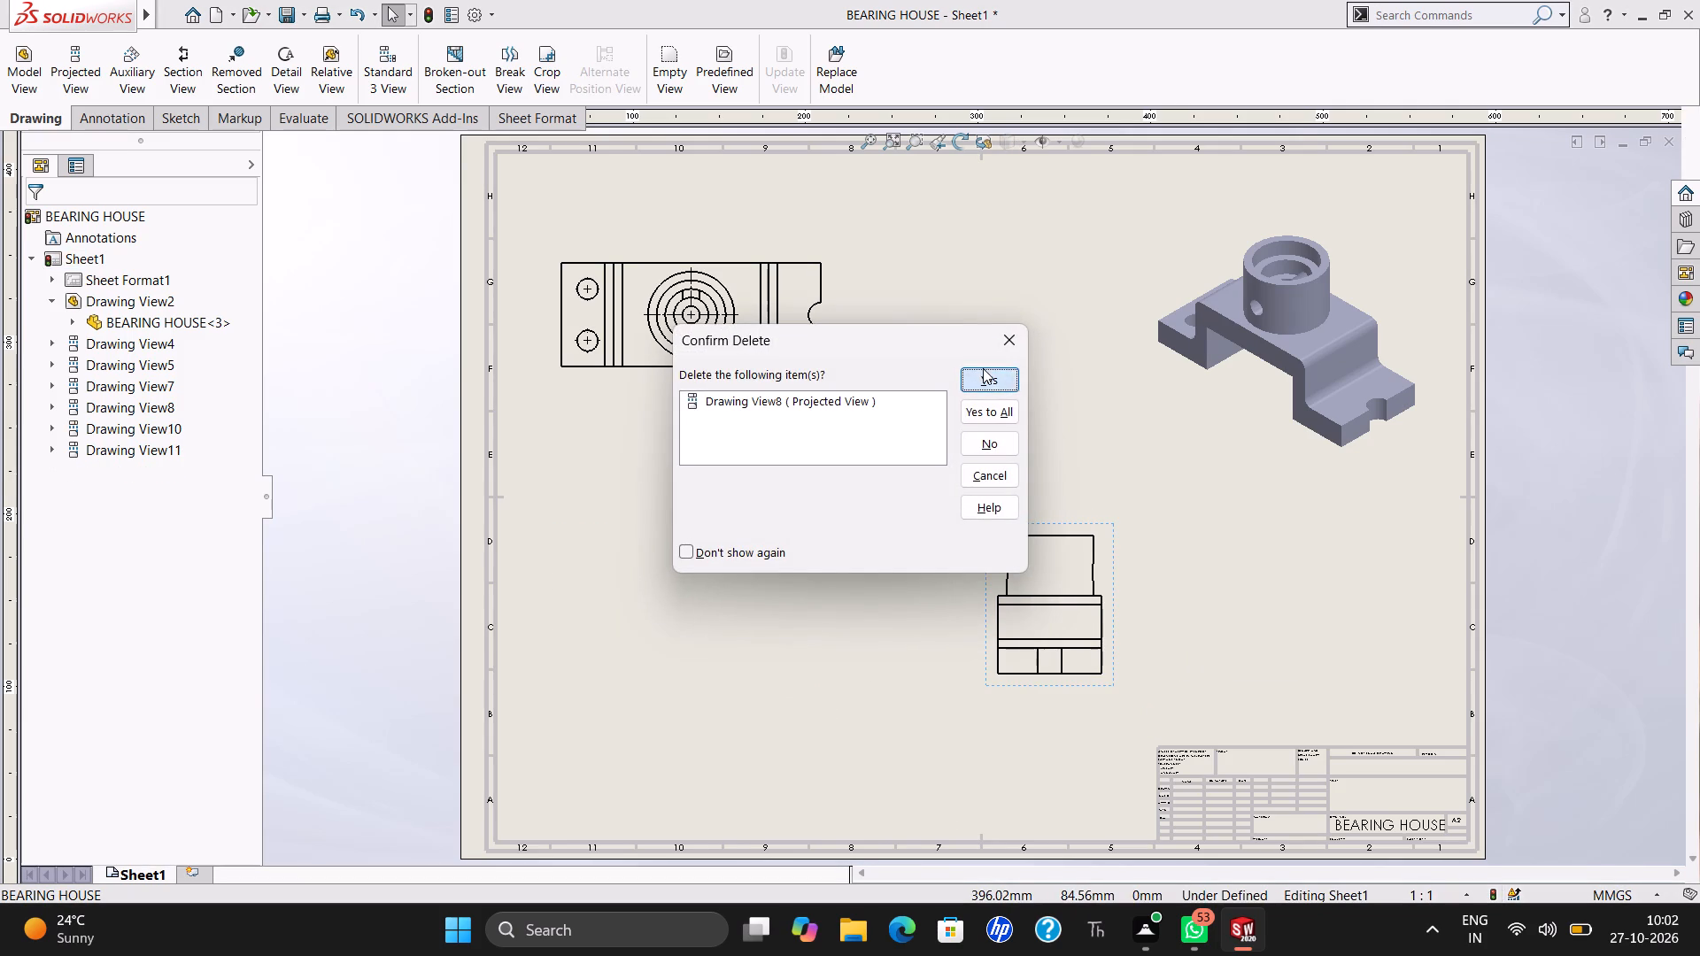
left_click(983, 368)
left_click(983, 368)
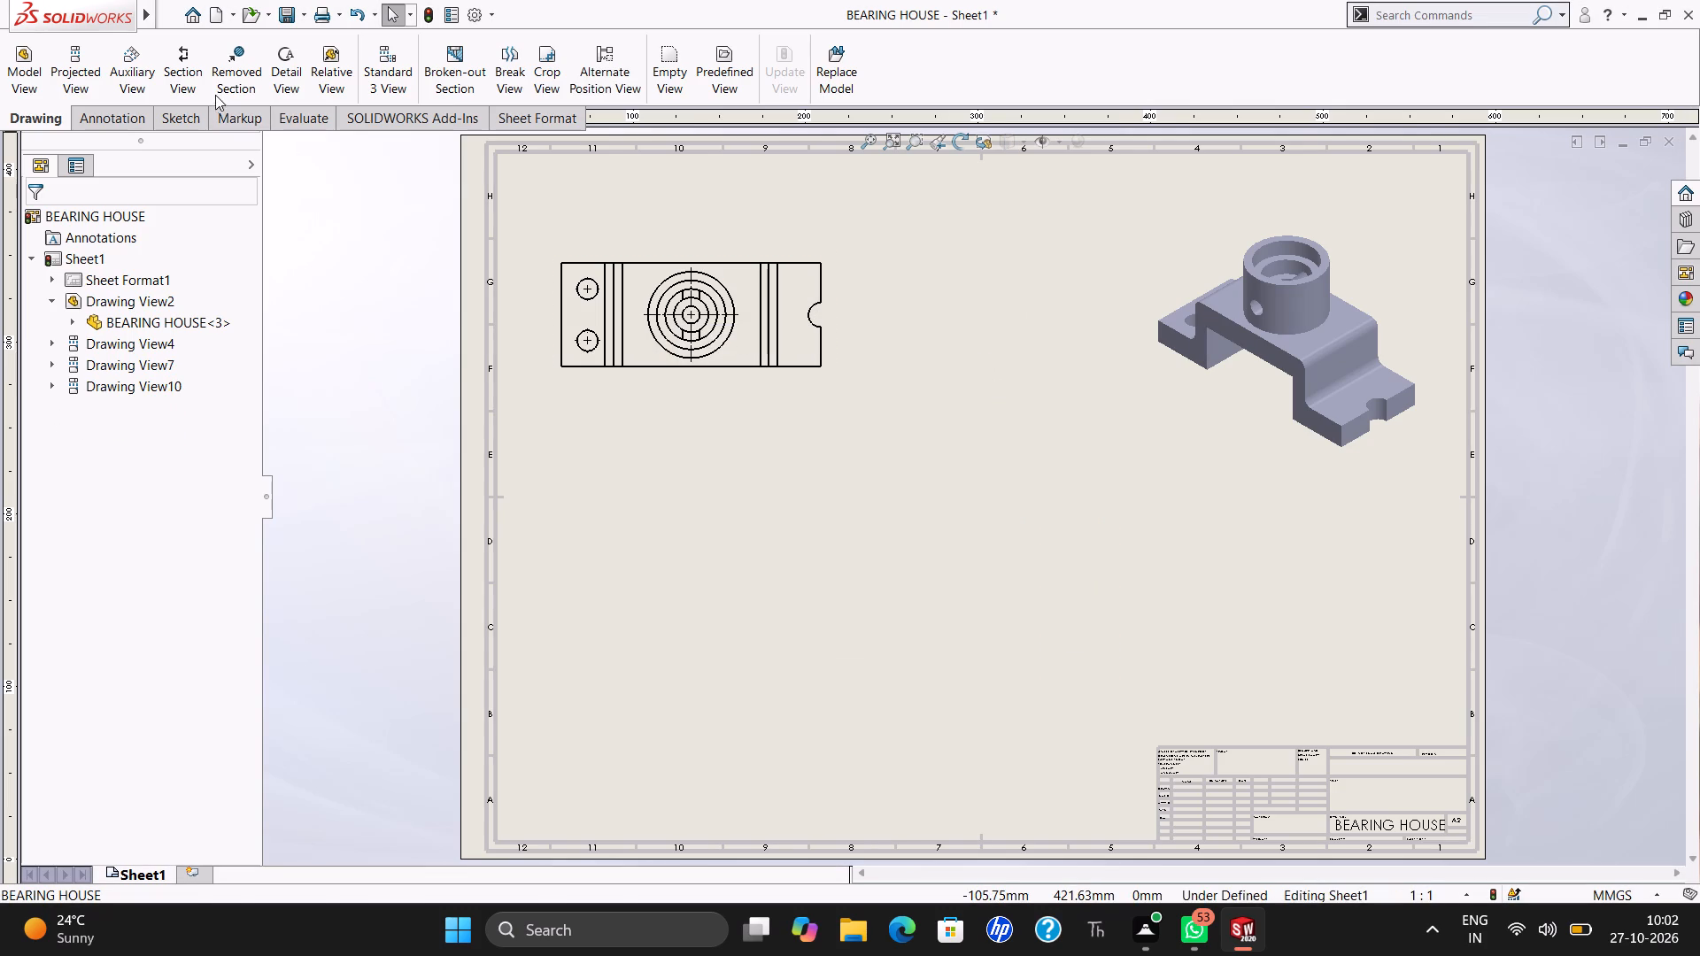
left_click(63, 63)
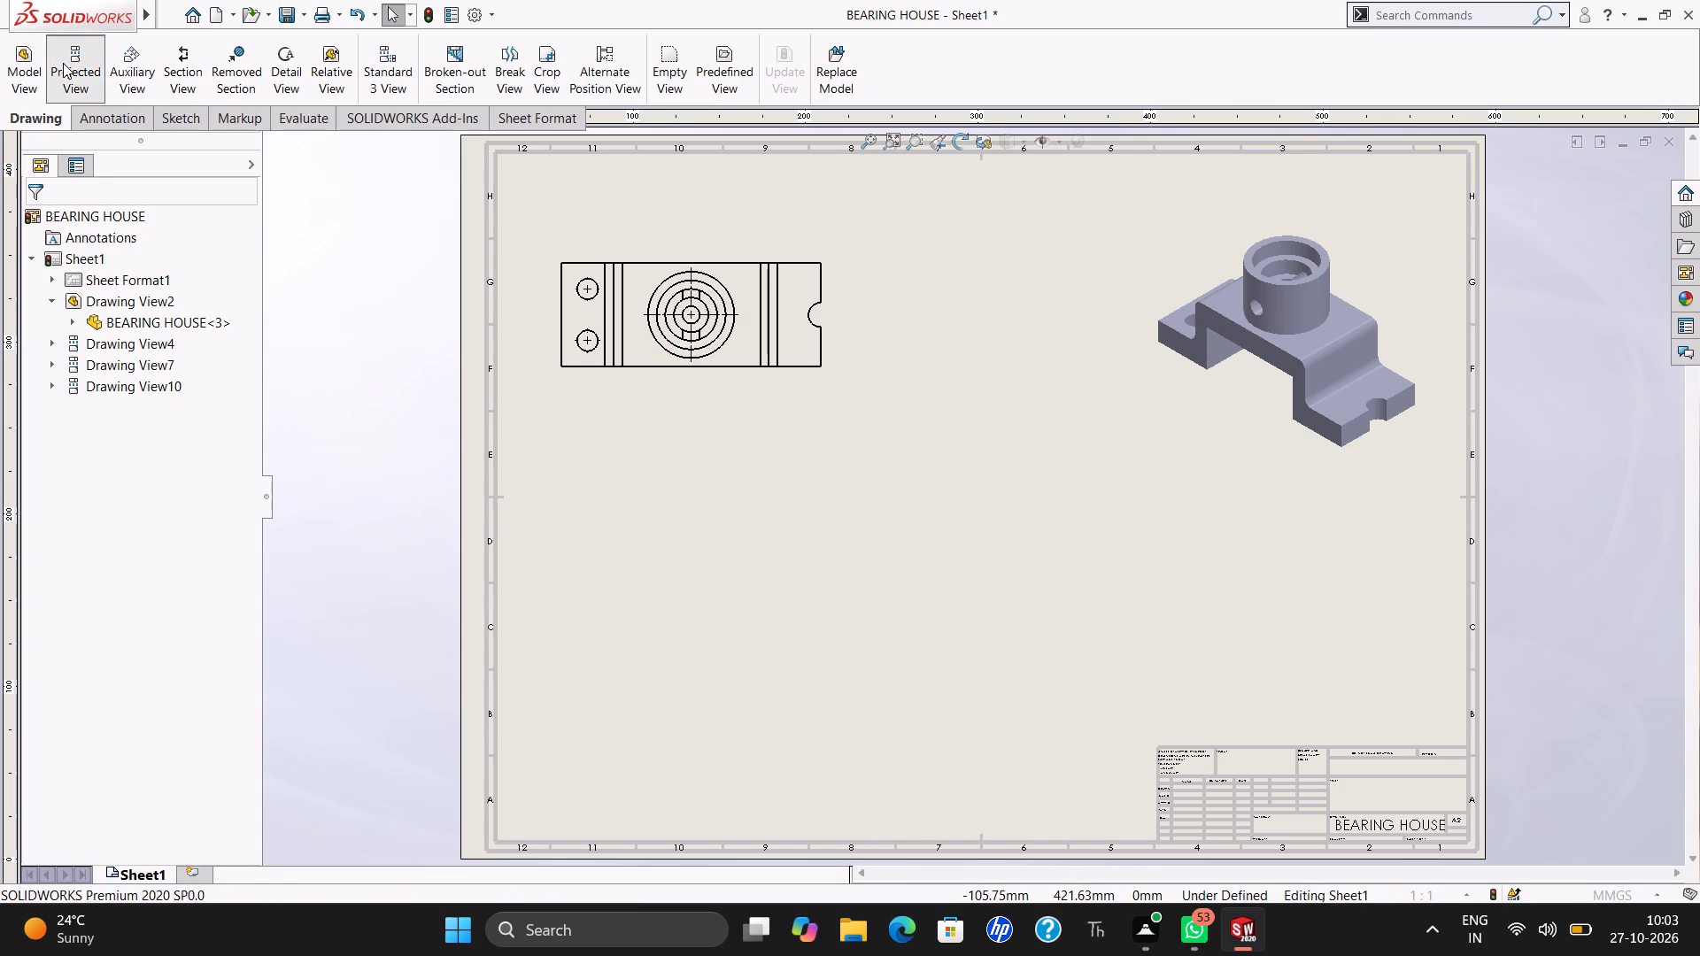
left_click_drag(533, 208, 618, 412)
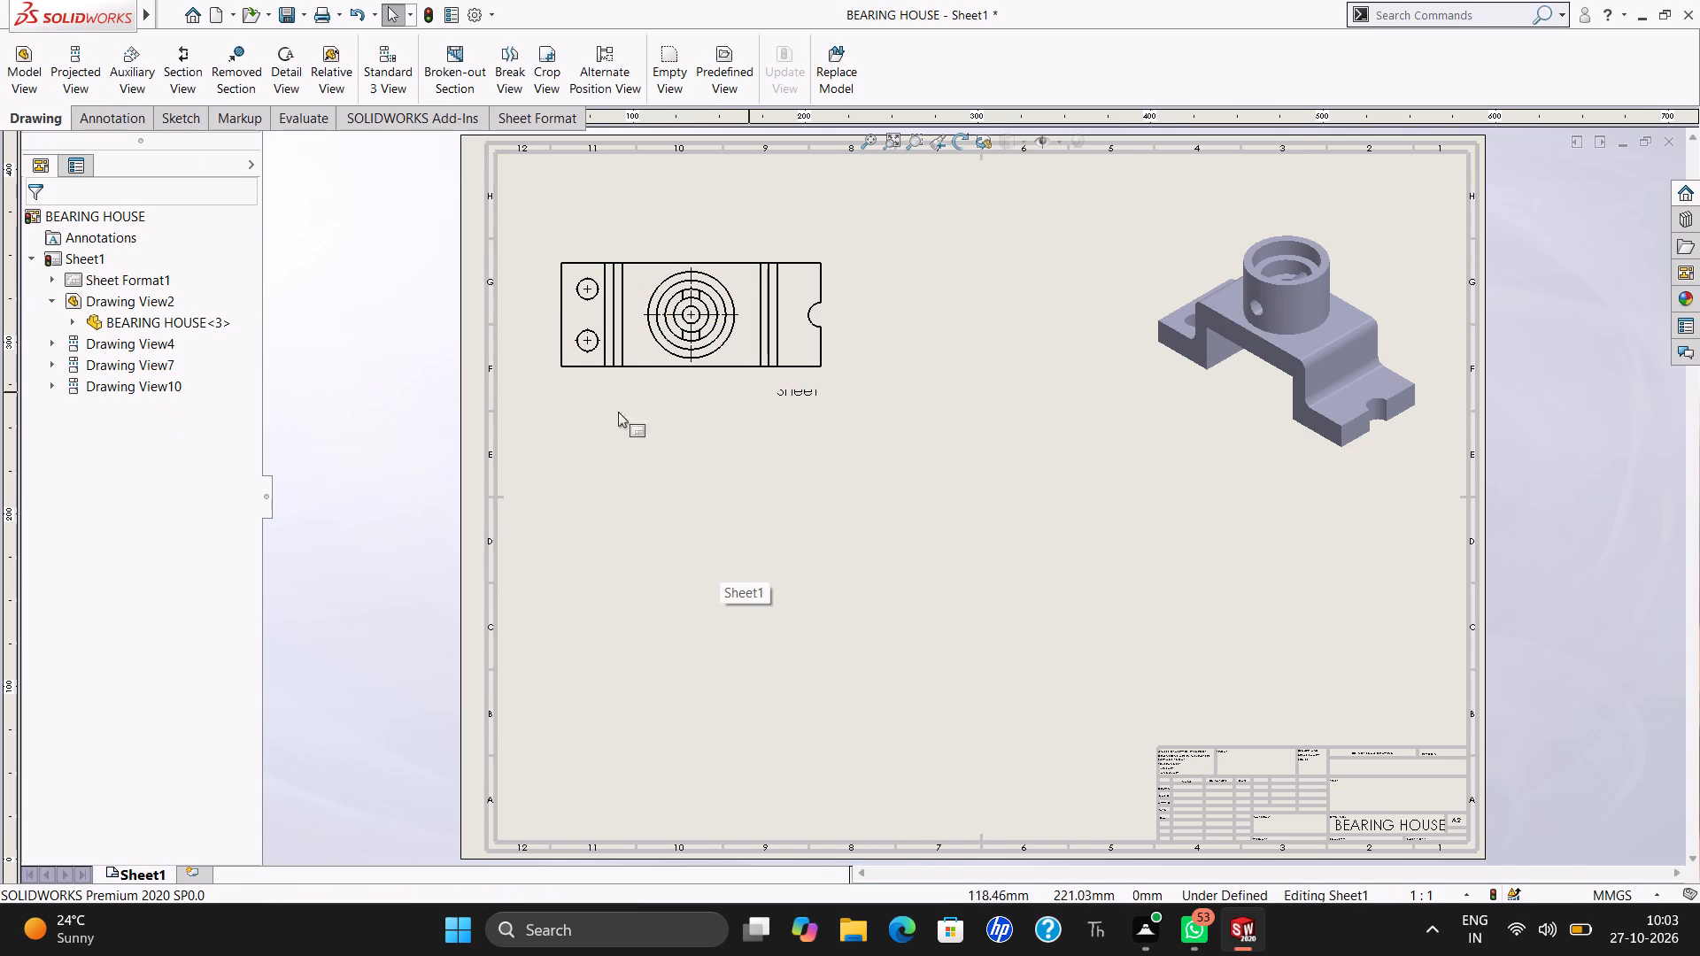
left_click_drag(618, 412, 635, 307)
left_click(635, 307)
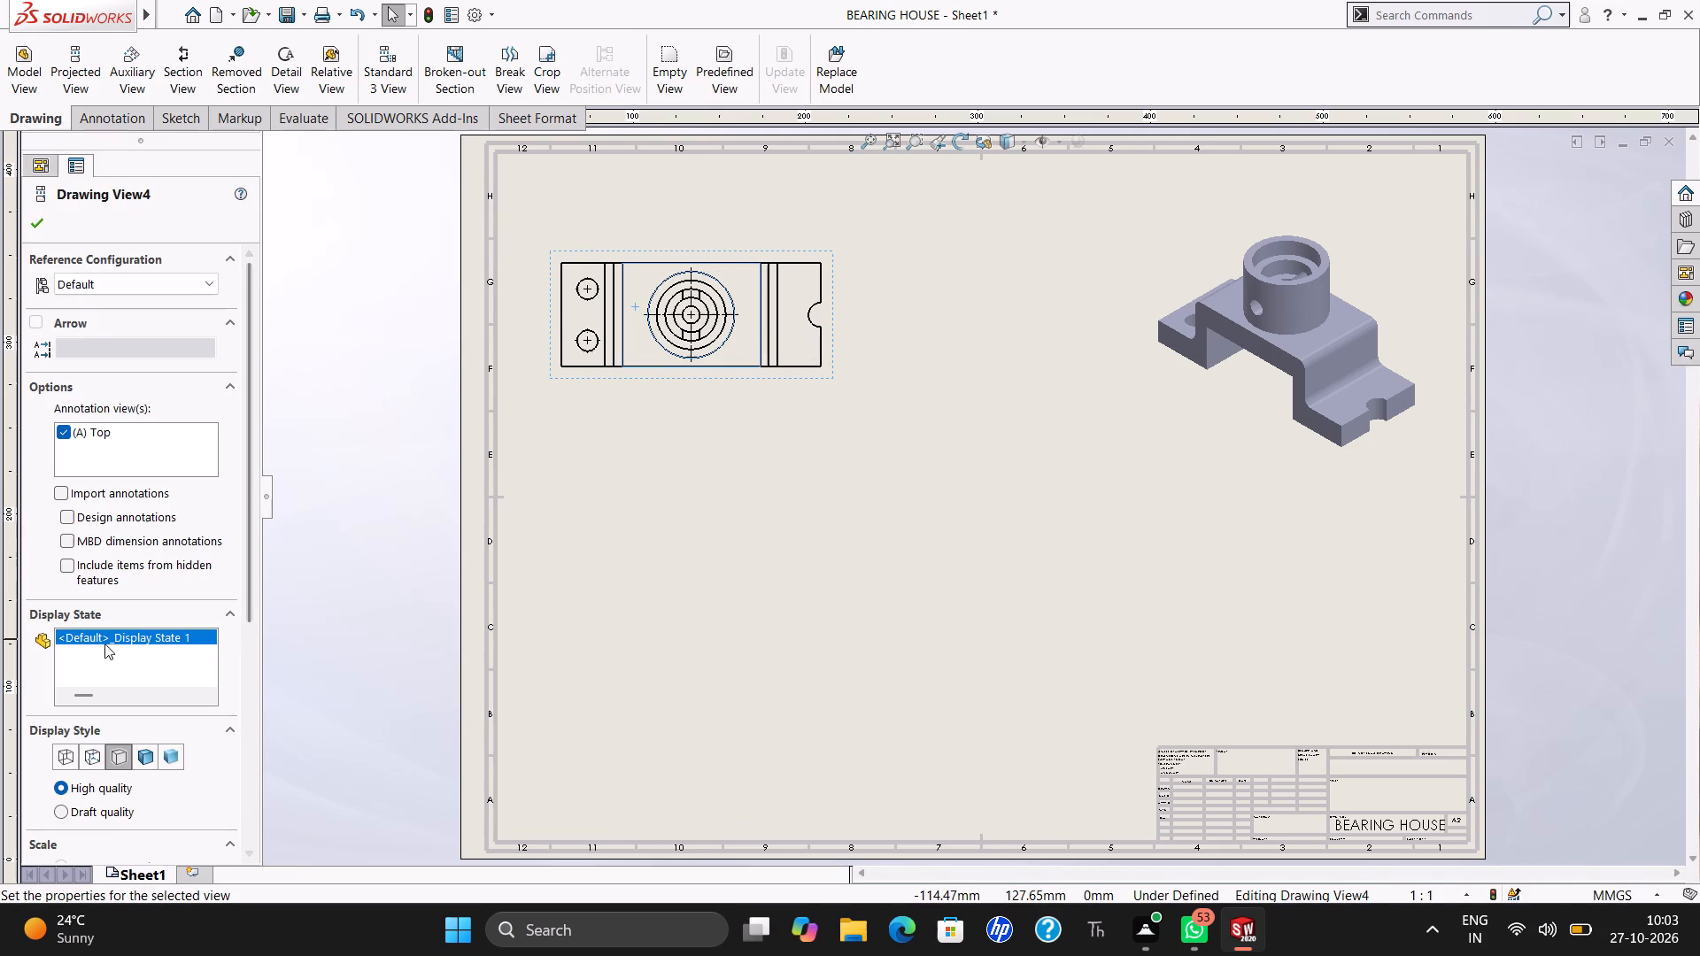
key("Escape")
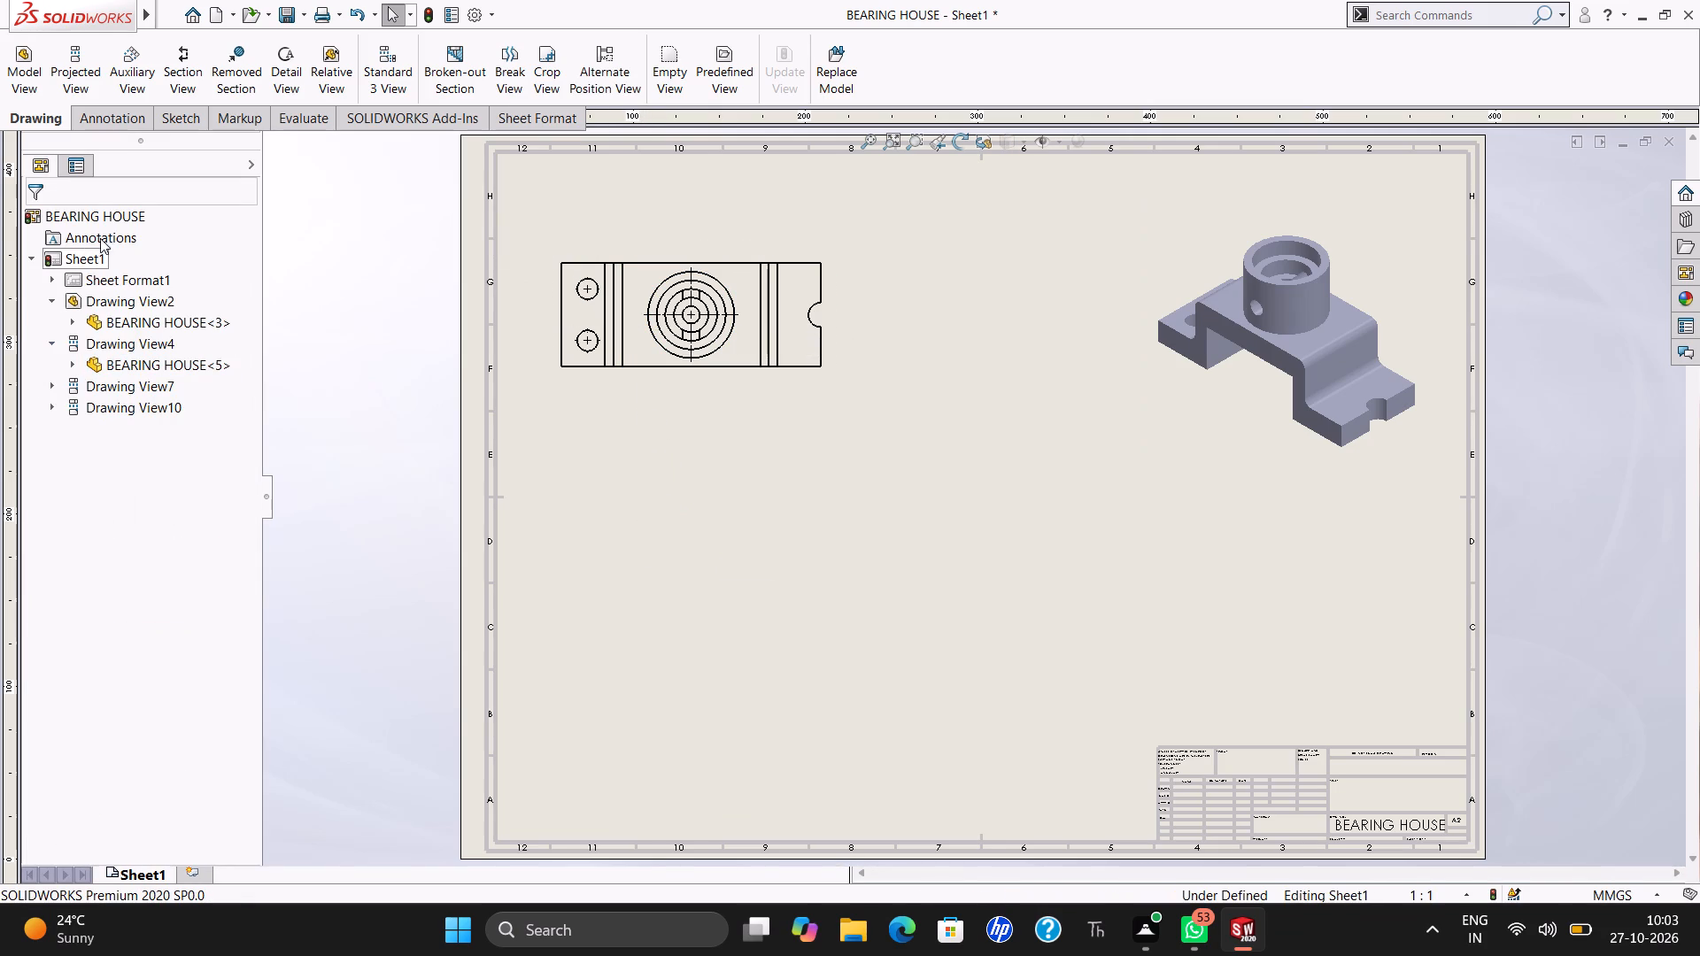
Insert a fresh set of standard three views of BEARING HOUSE, picking the existing top view as the model source.
left_click(379, 76)
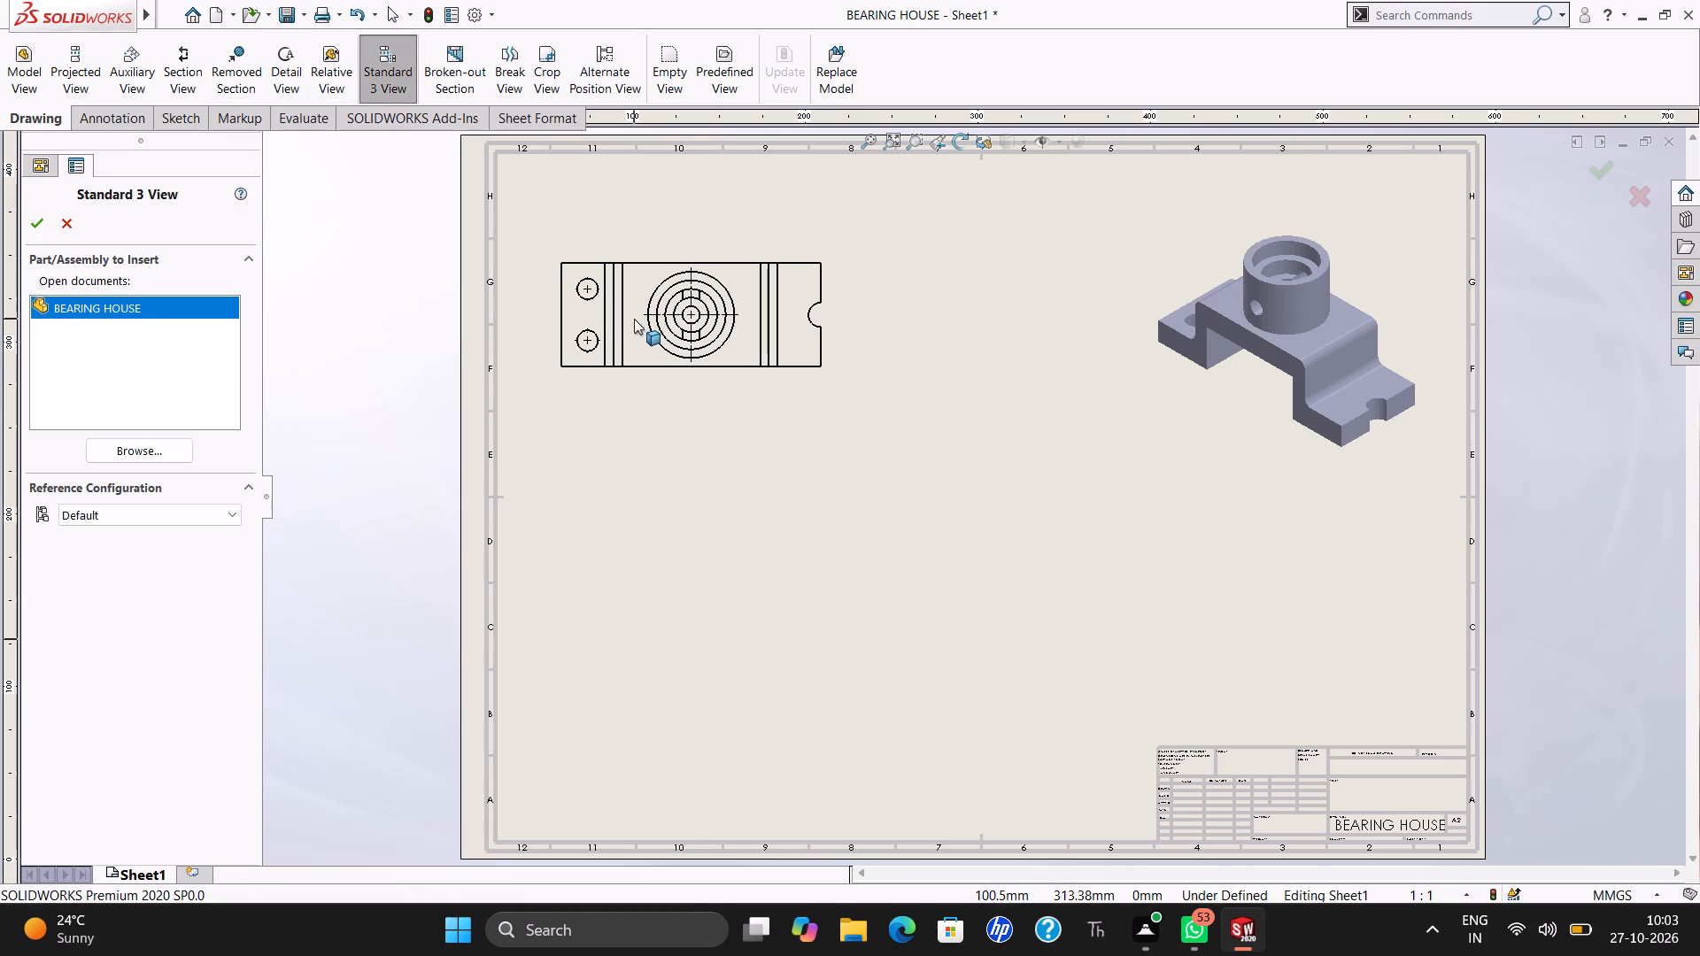
left_click_drag(529, 215, 703, 327)
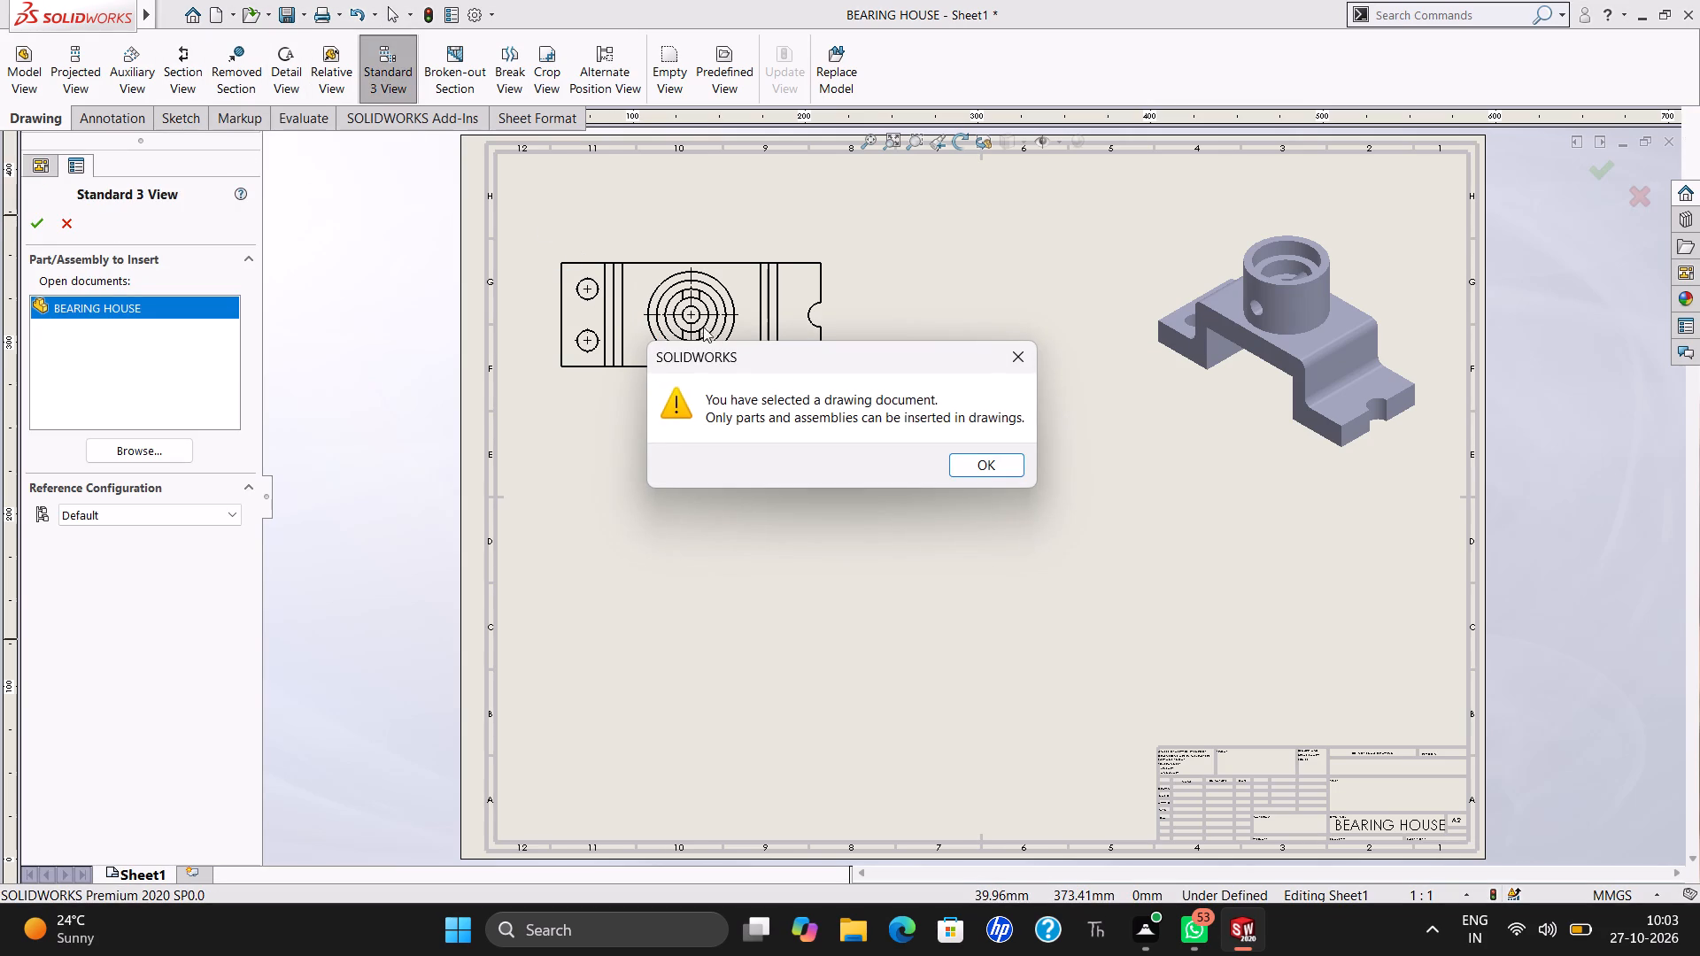
left_click_drag(703, 327, 878, 419)
left_click(996, 463)
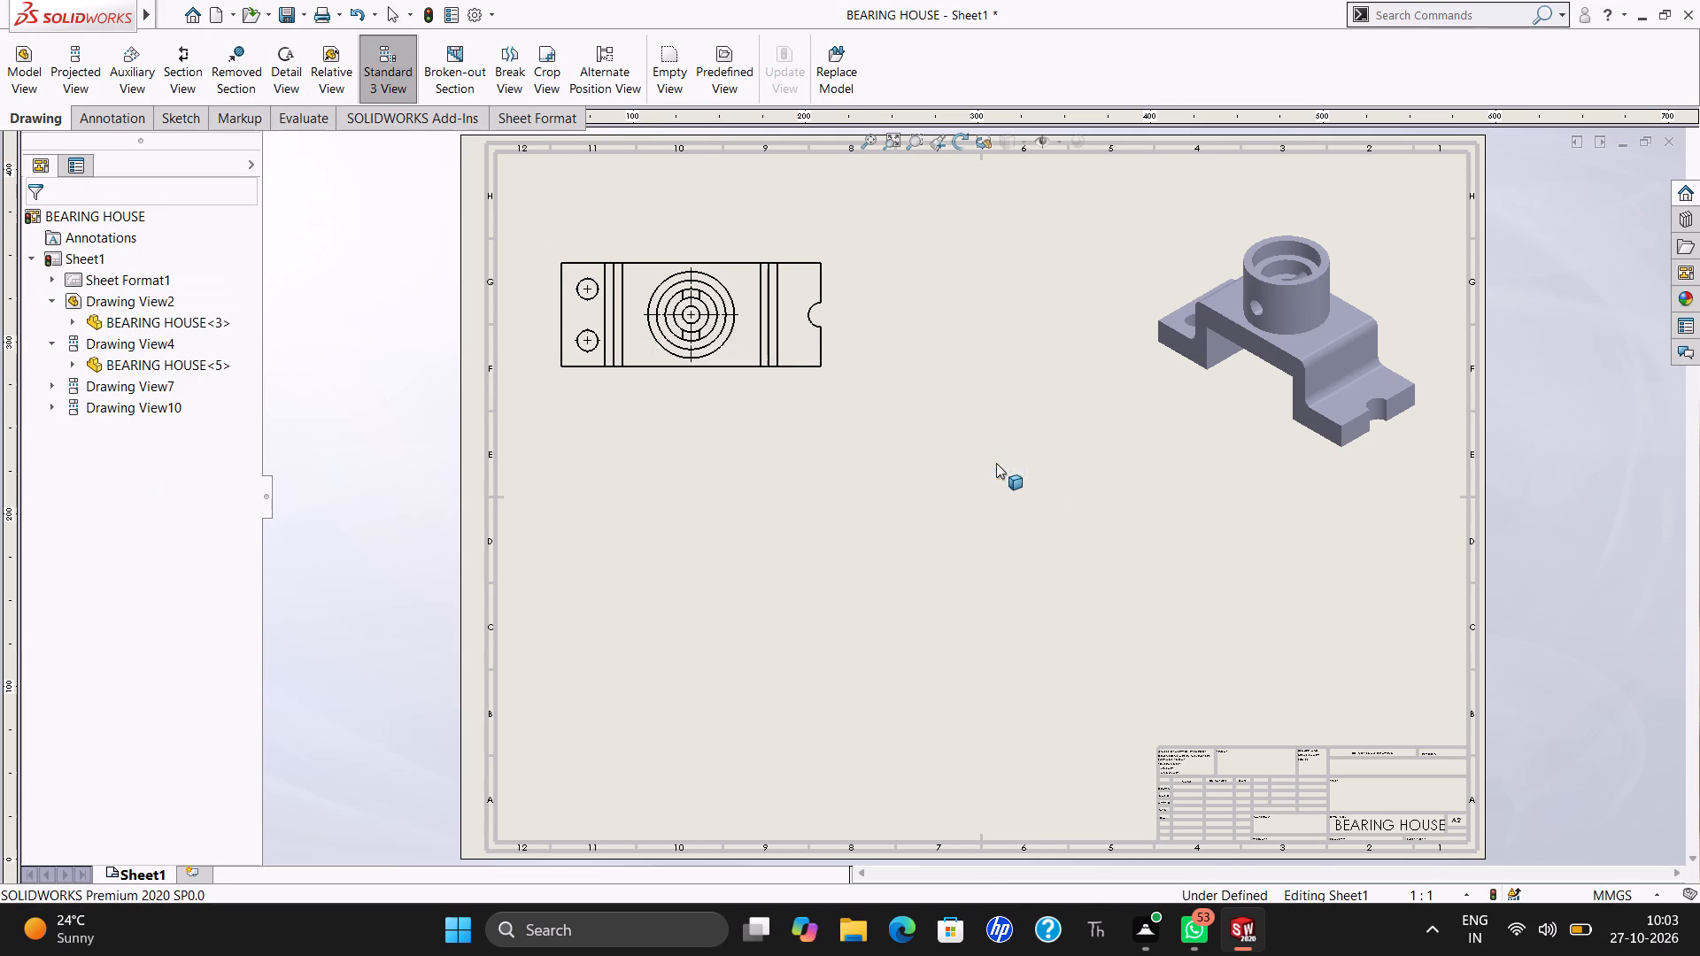
left_click(738, 356)
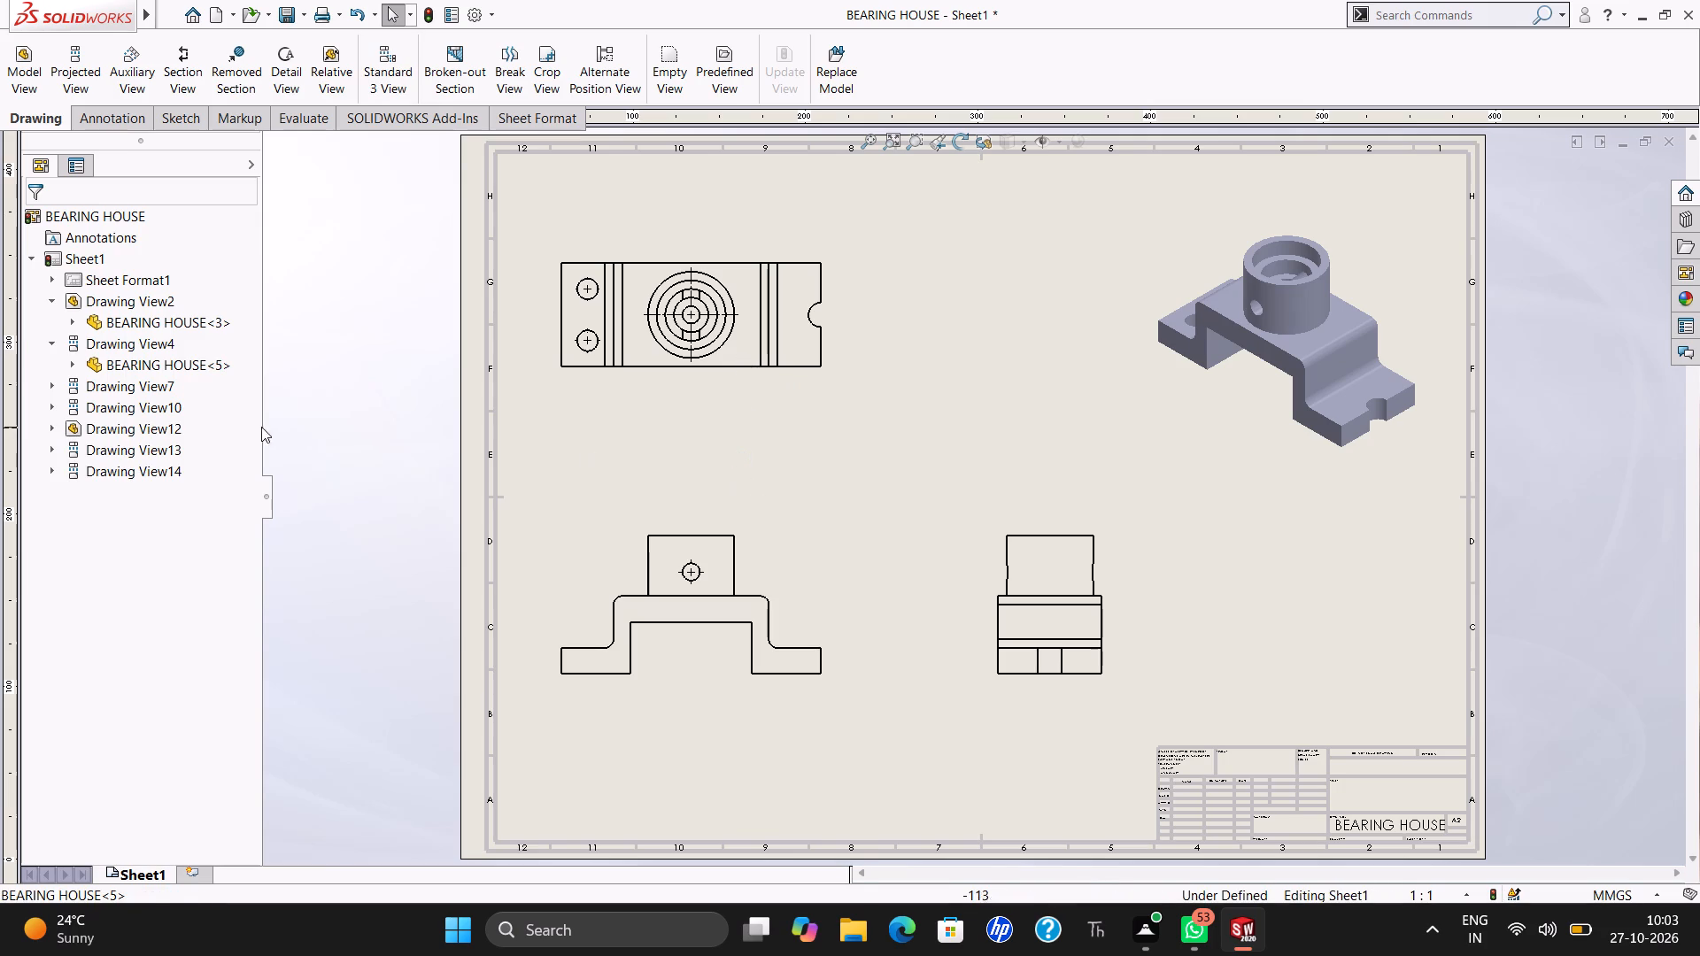
key("Escape")
left_click(484, 300)
key("Escape")
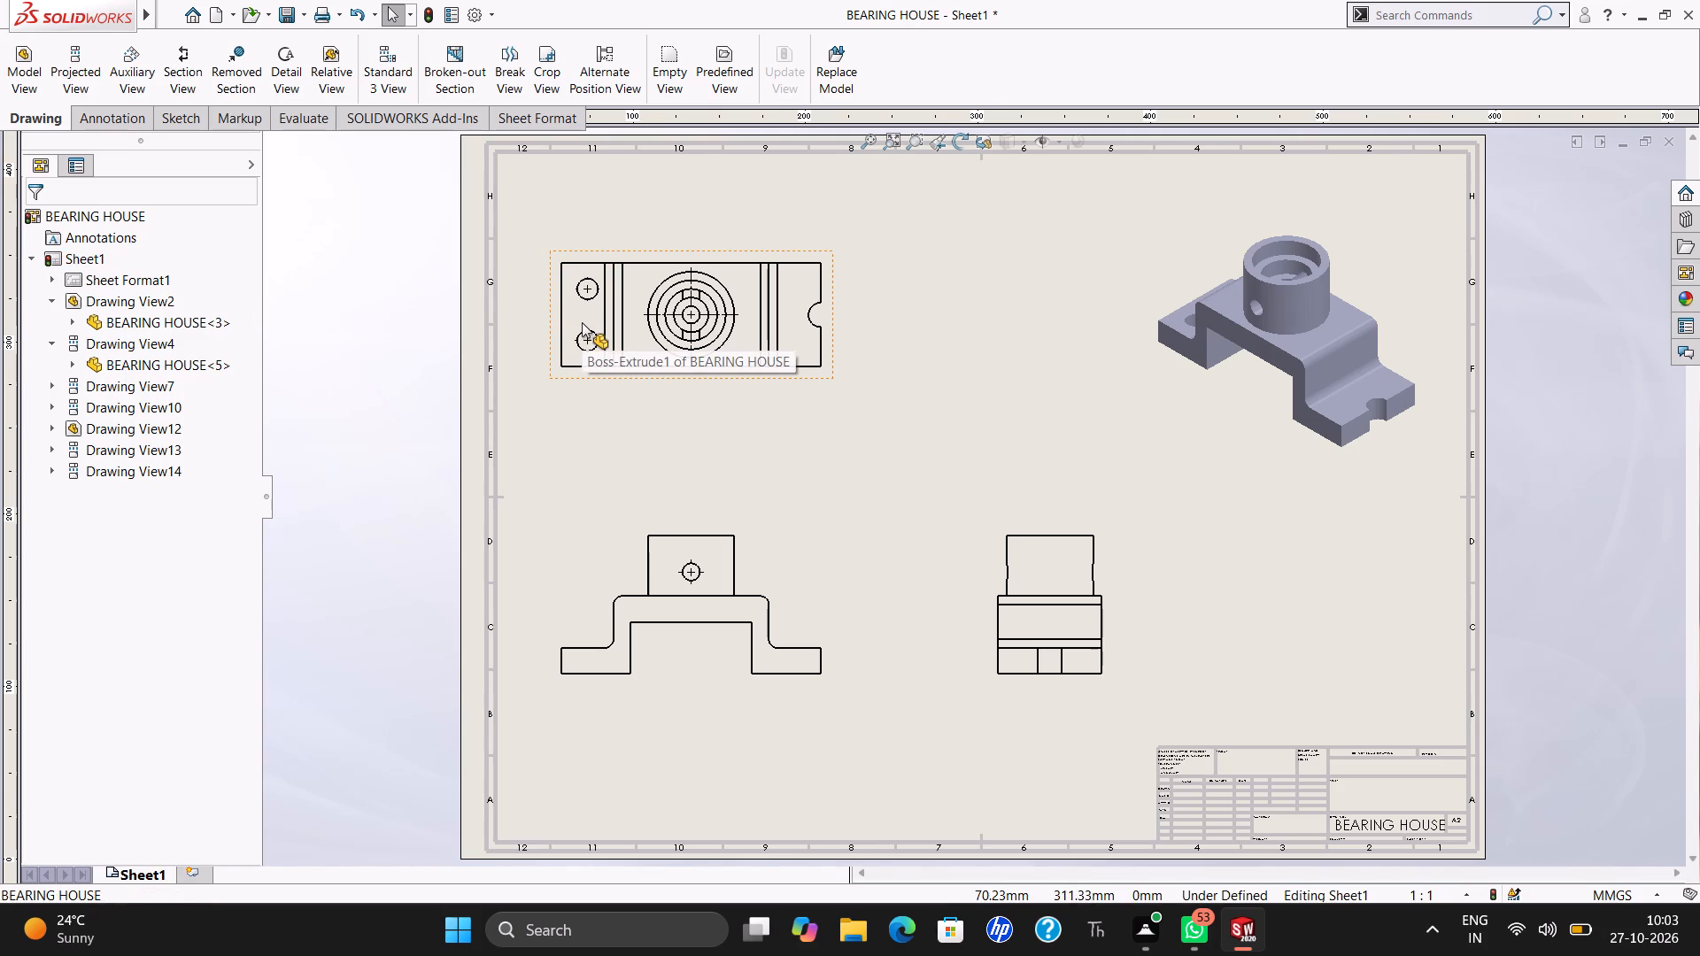
Start a projected view on the bearing house drawing.
left_click(72, 92)
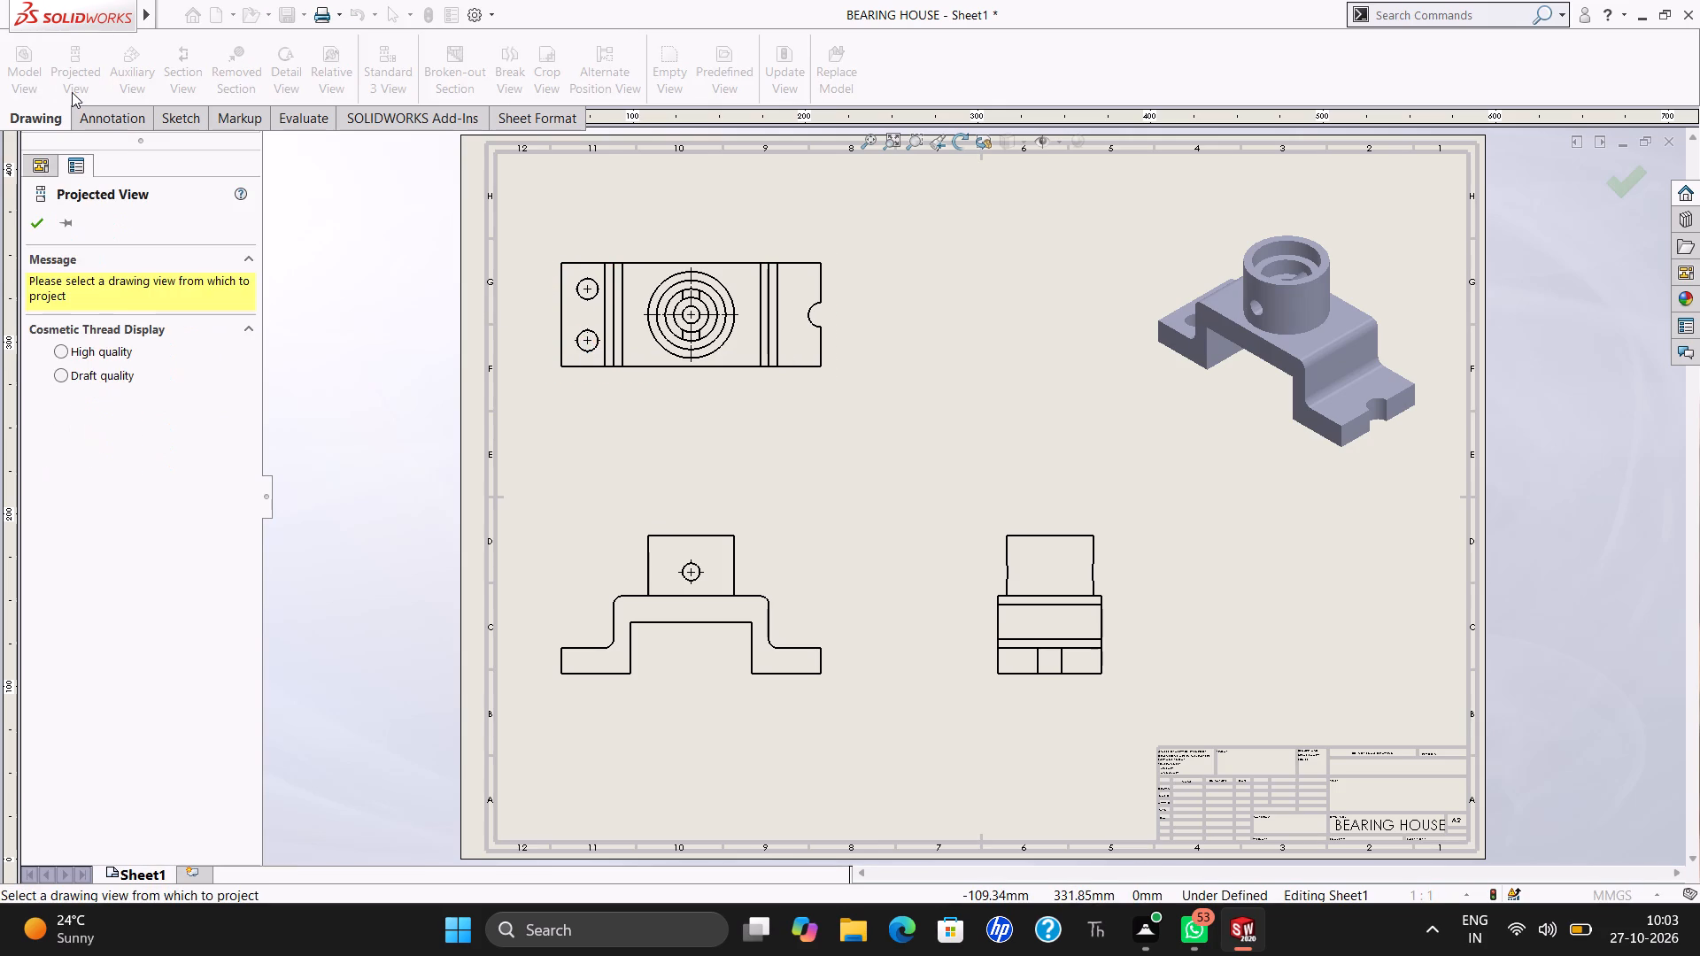
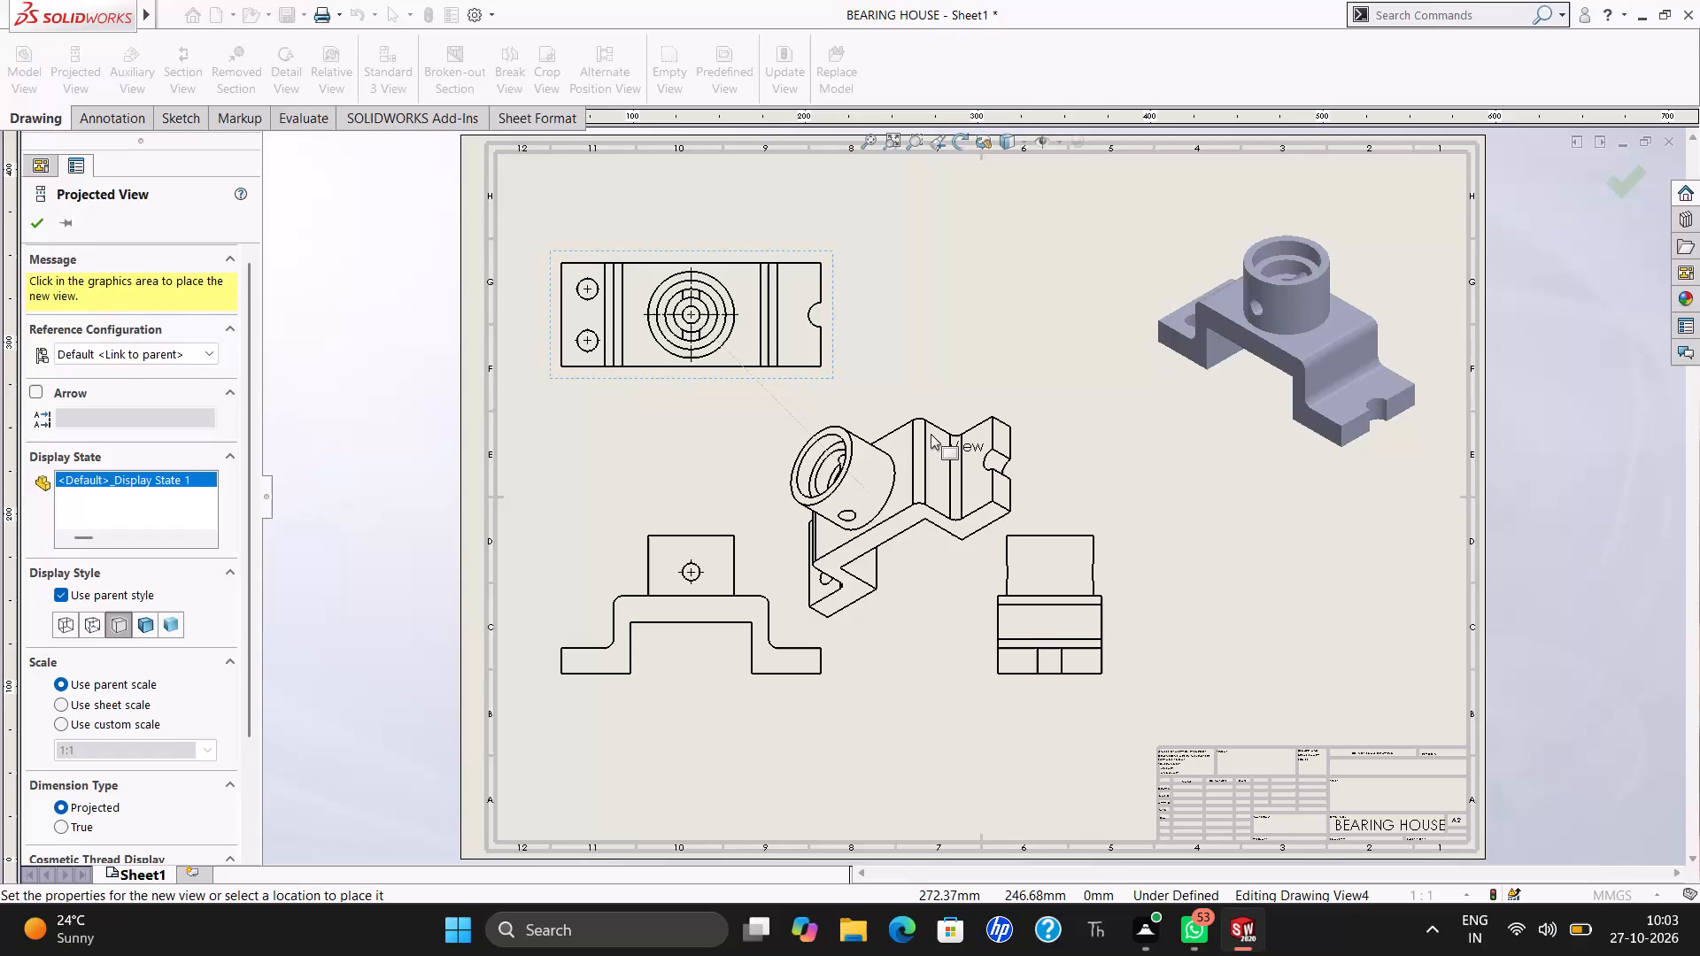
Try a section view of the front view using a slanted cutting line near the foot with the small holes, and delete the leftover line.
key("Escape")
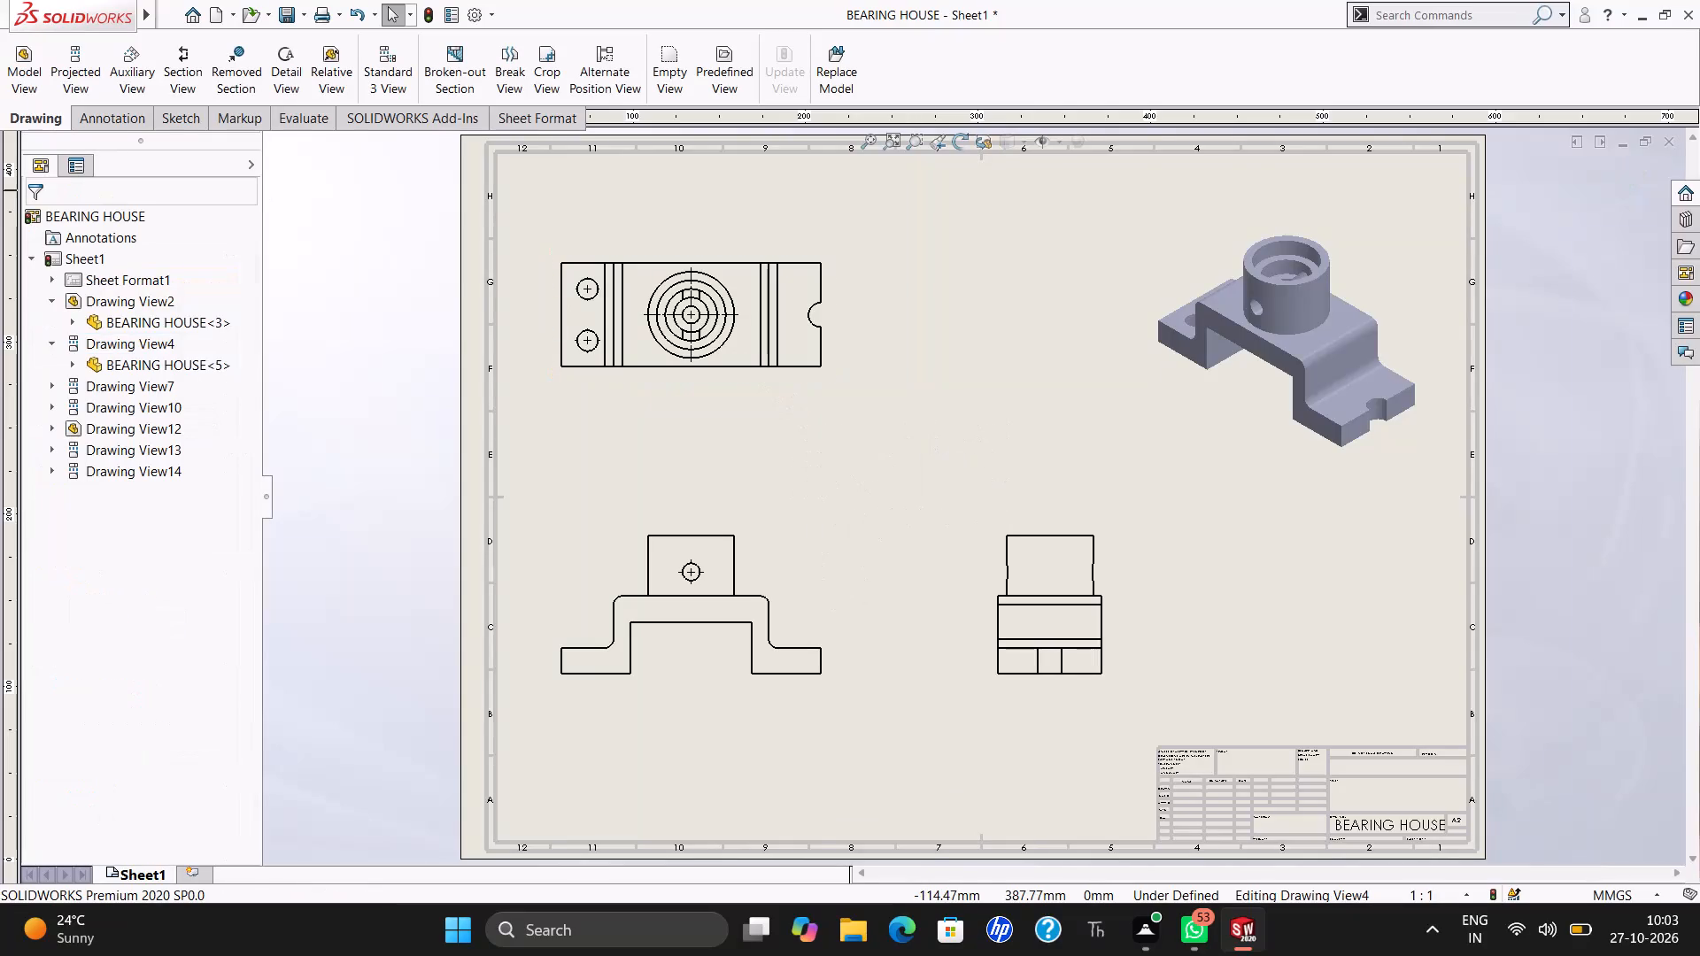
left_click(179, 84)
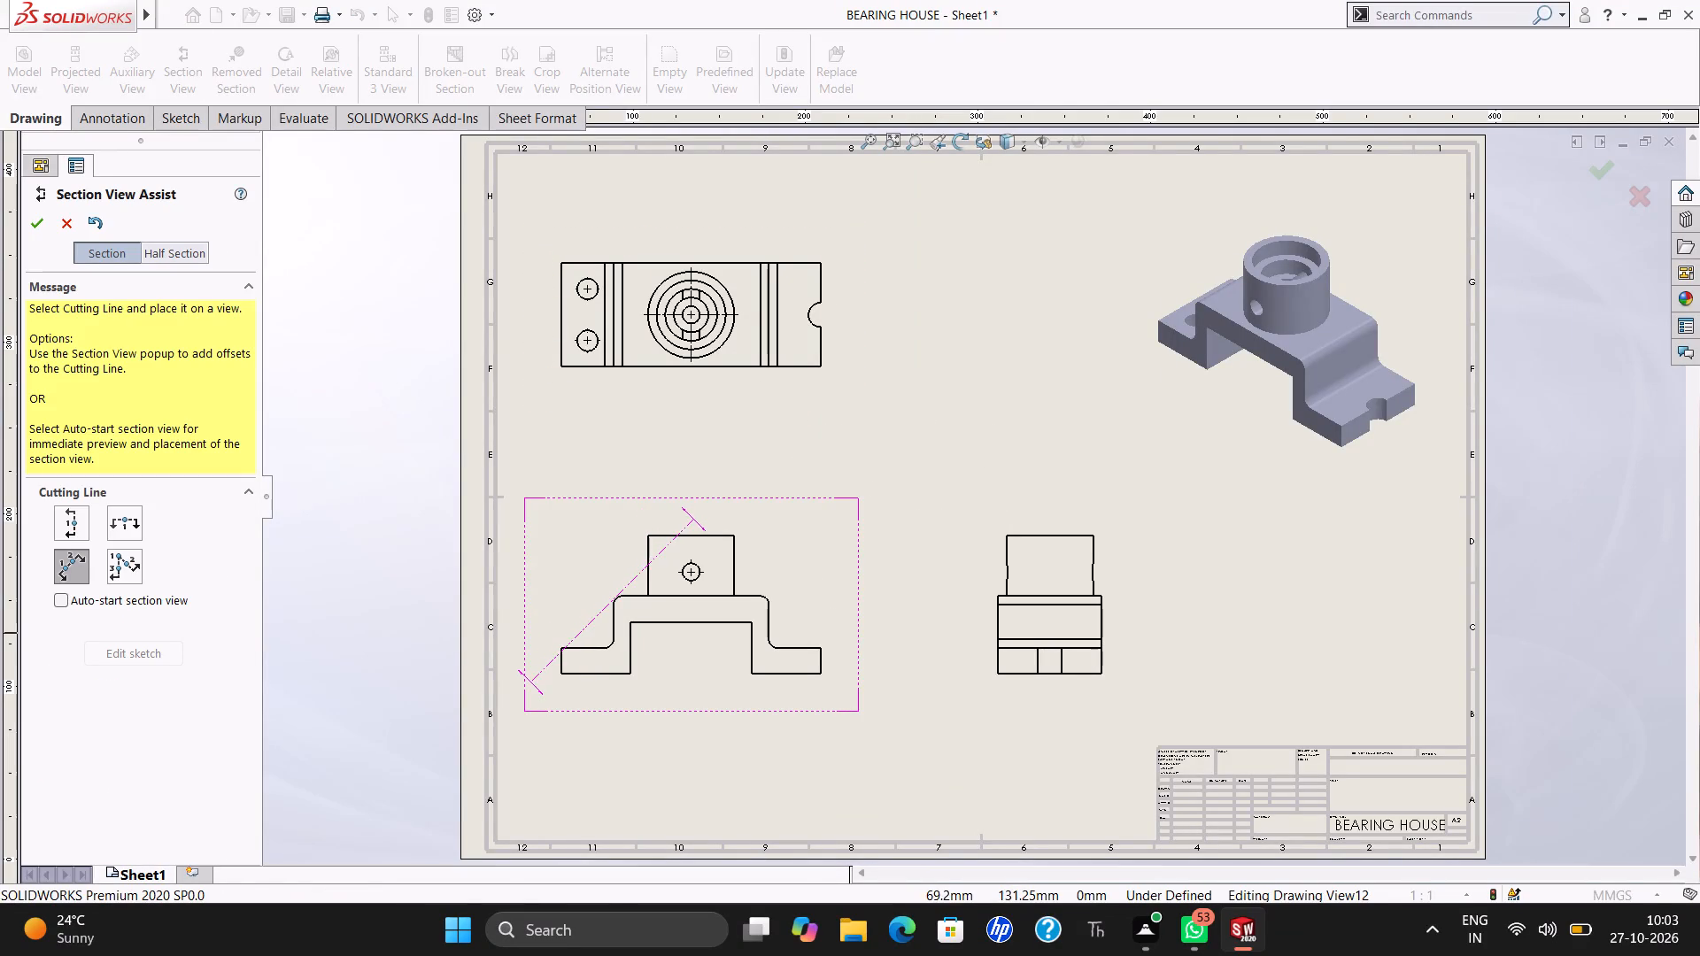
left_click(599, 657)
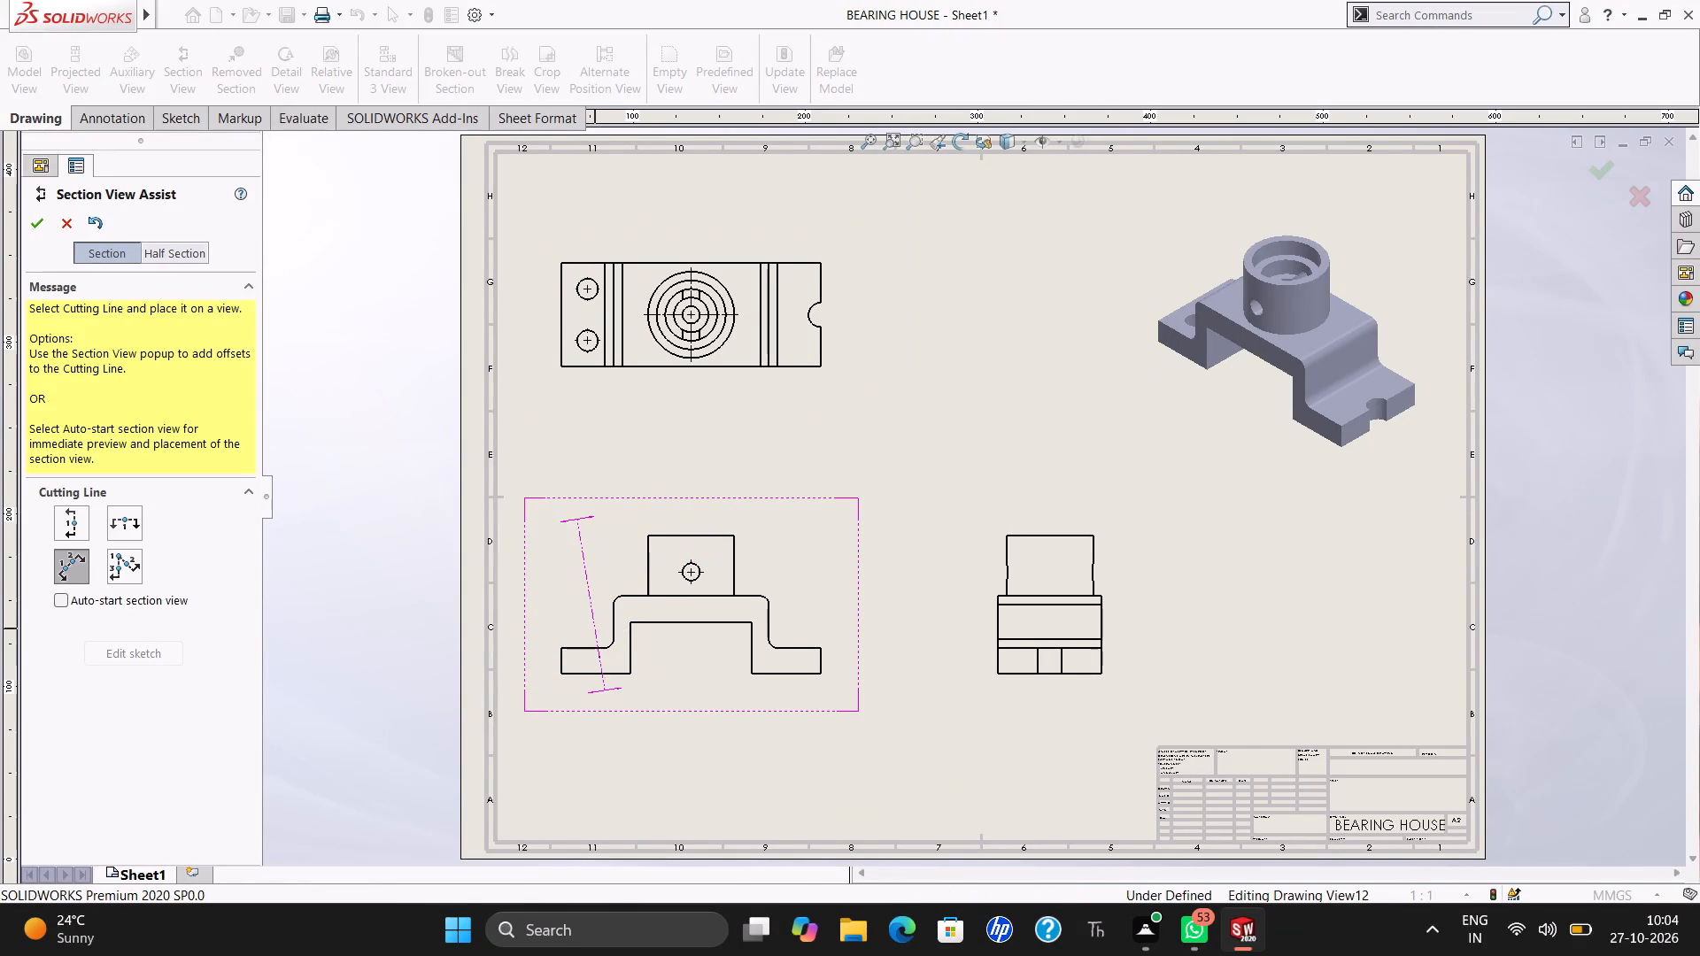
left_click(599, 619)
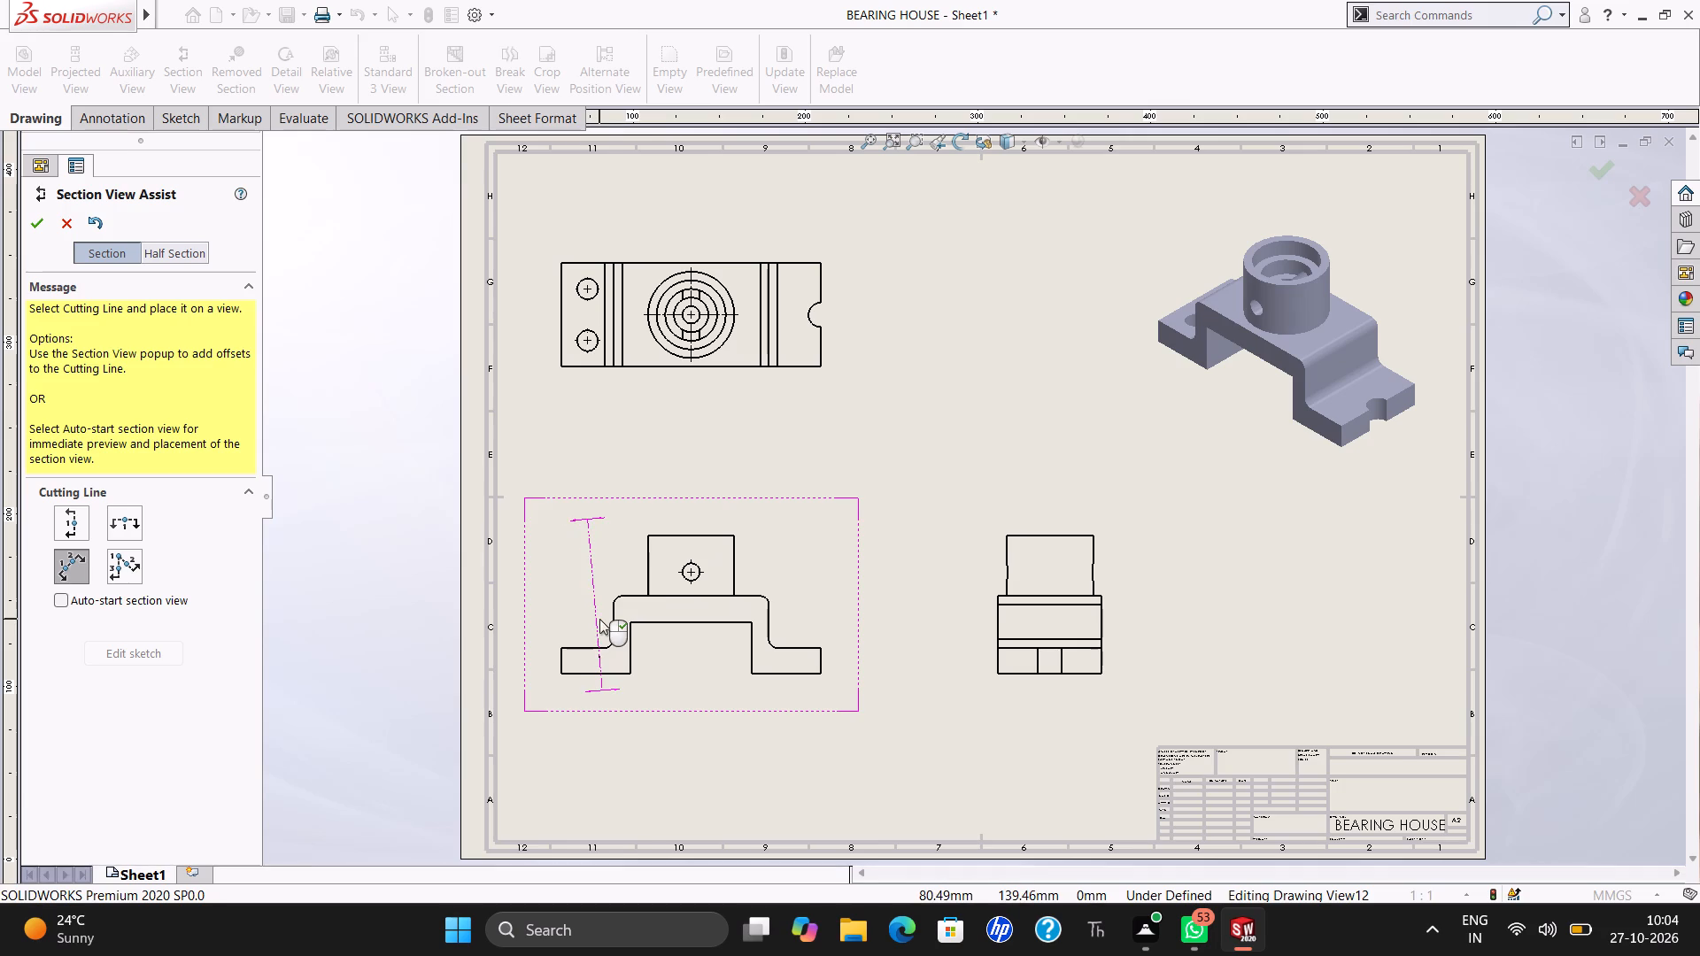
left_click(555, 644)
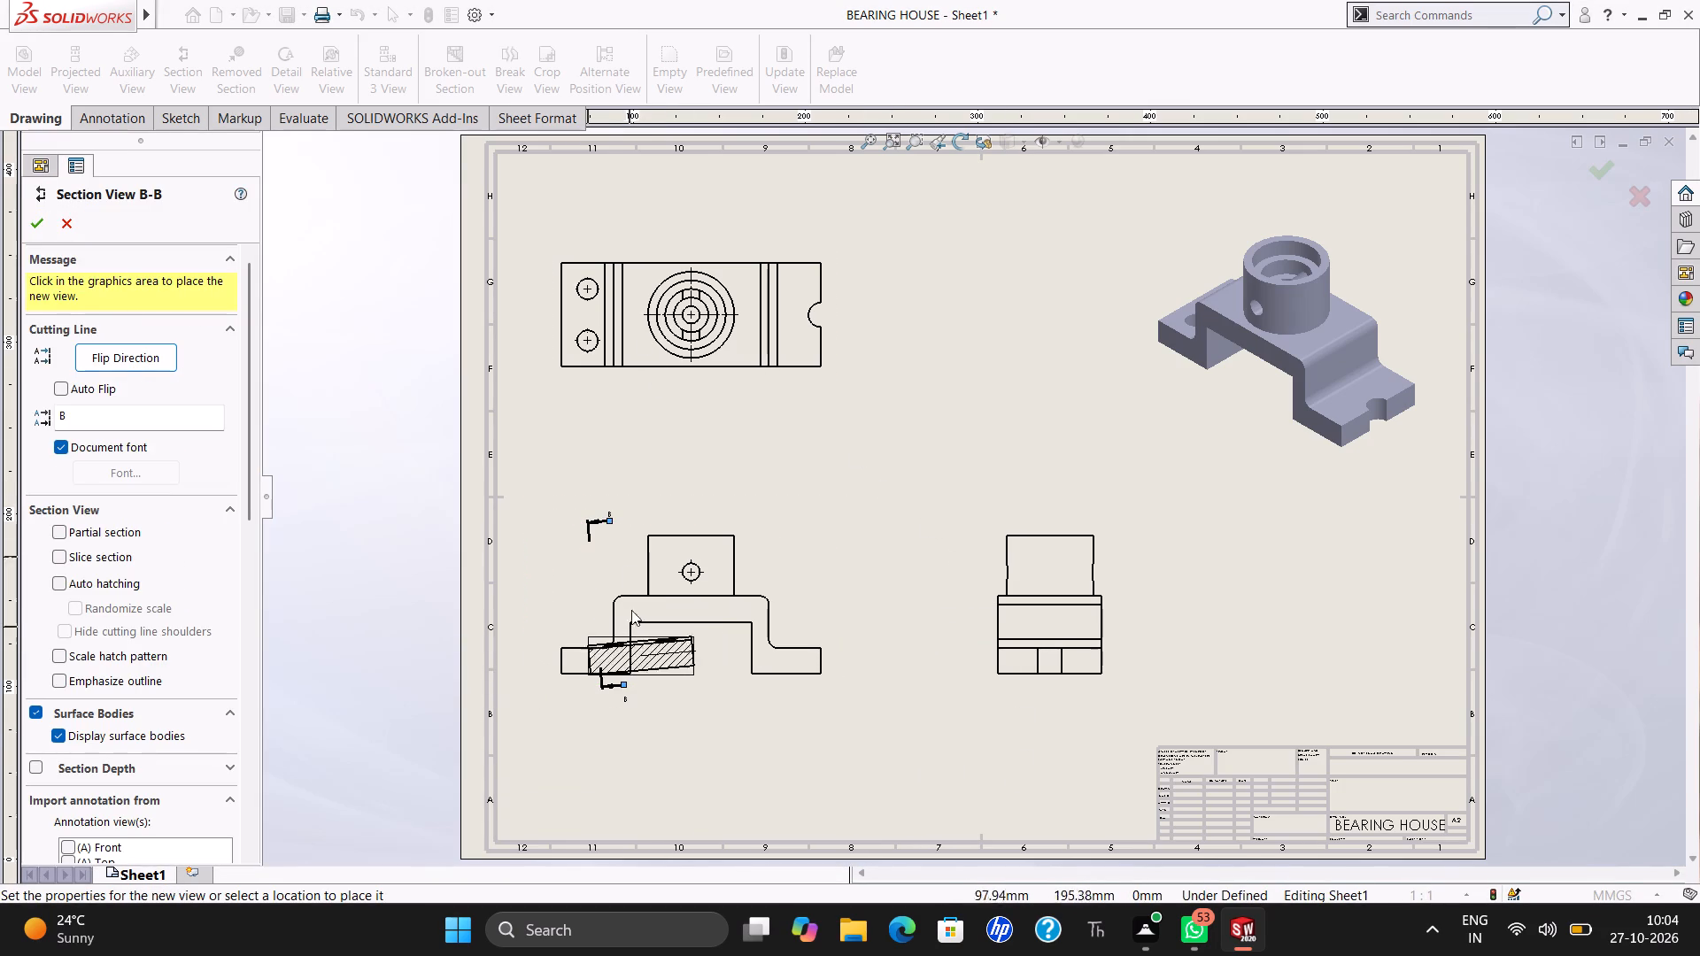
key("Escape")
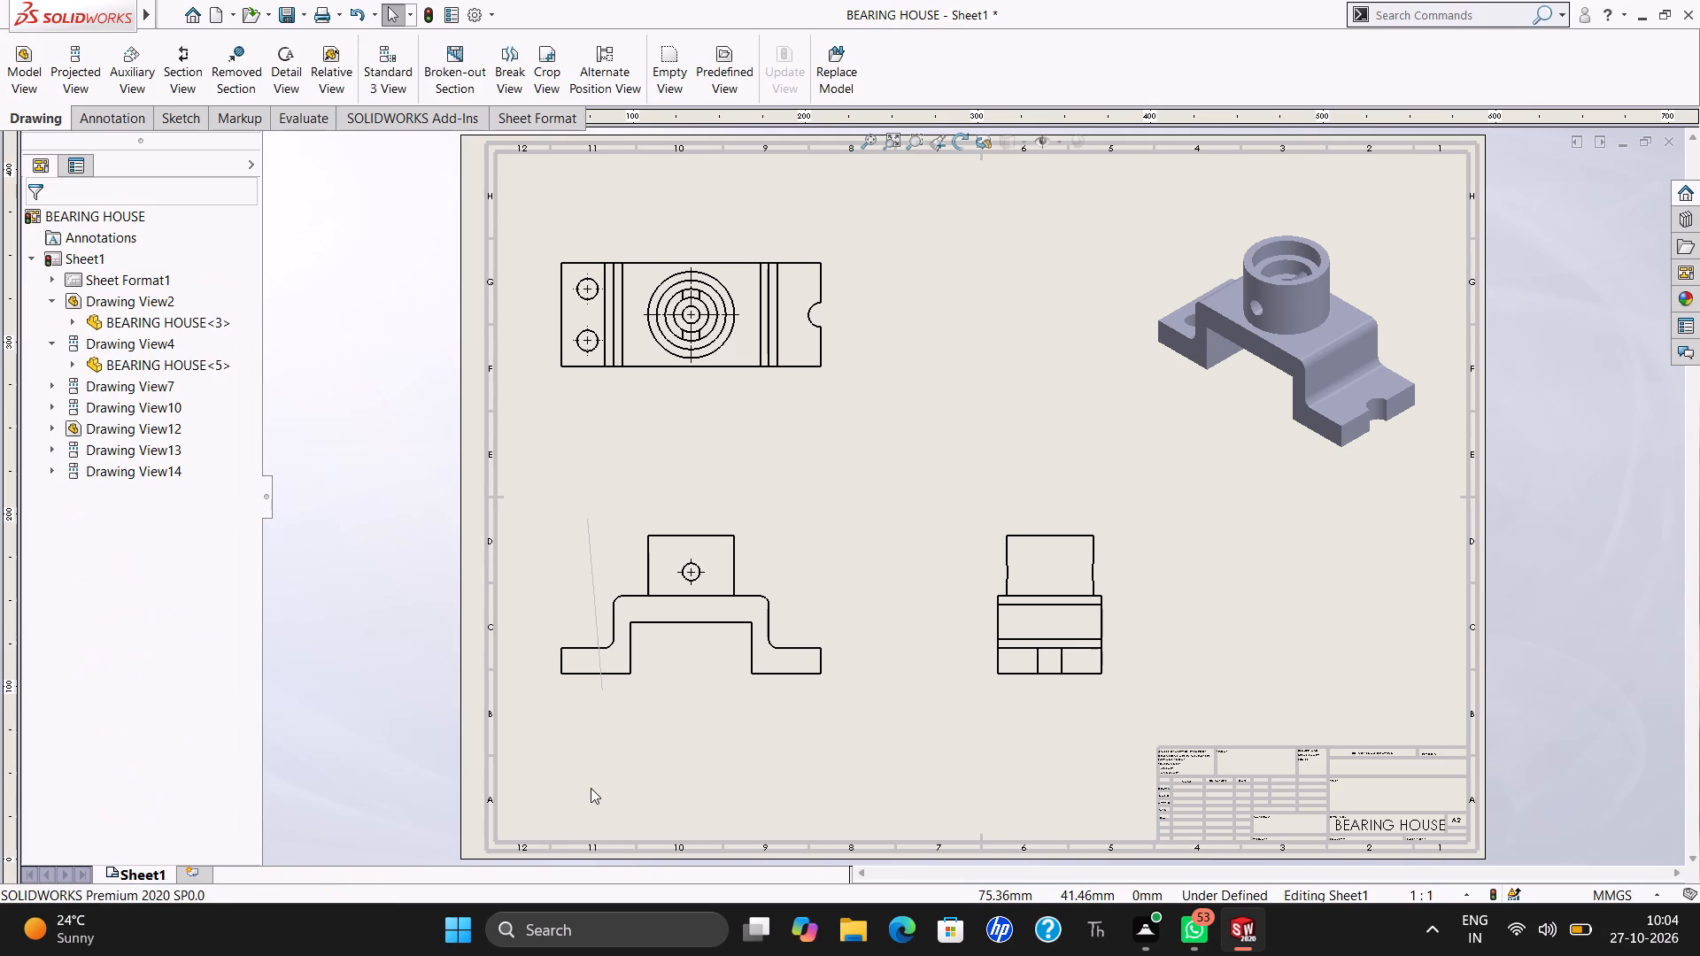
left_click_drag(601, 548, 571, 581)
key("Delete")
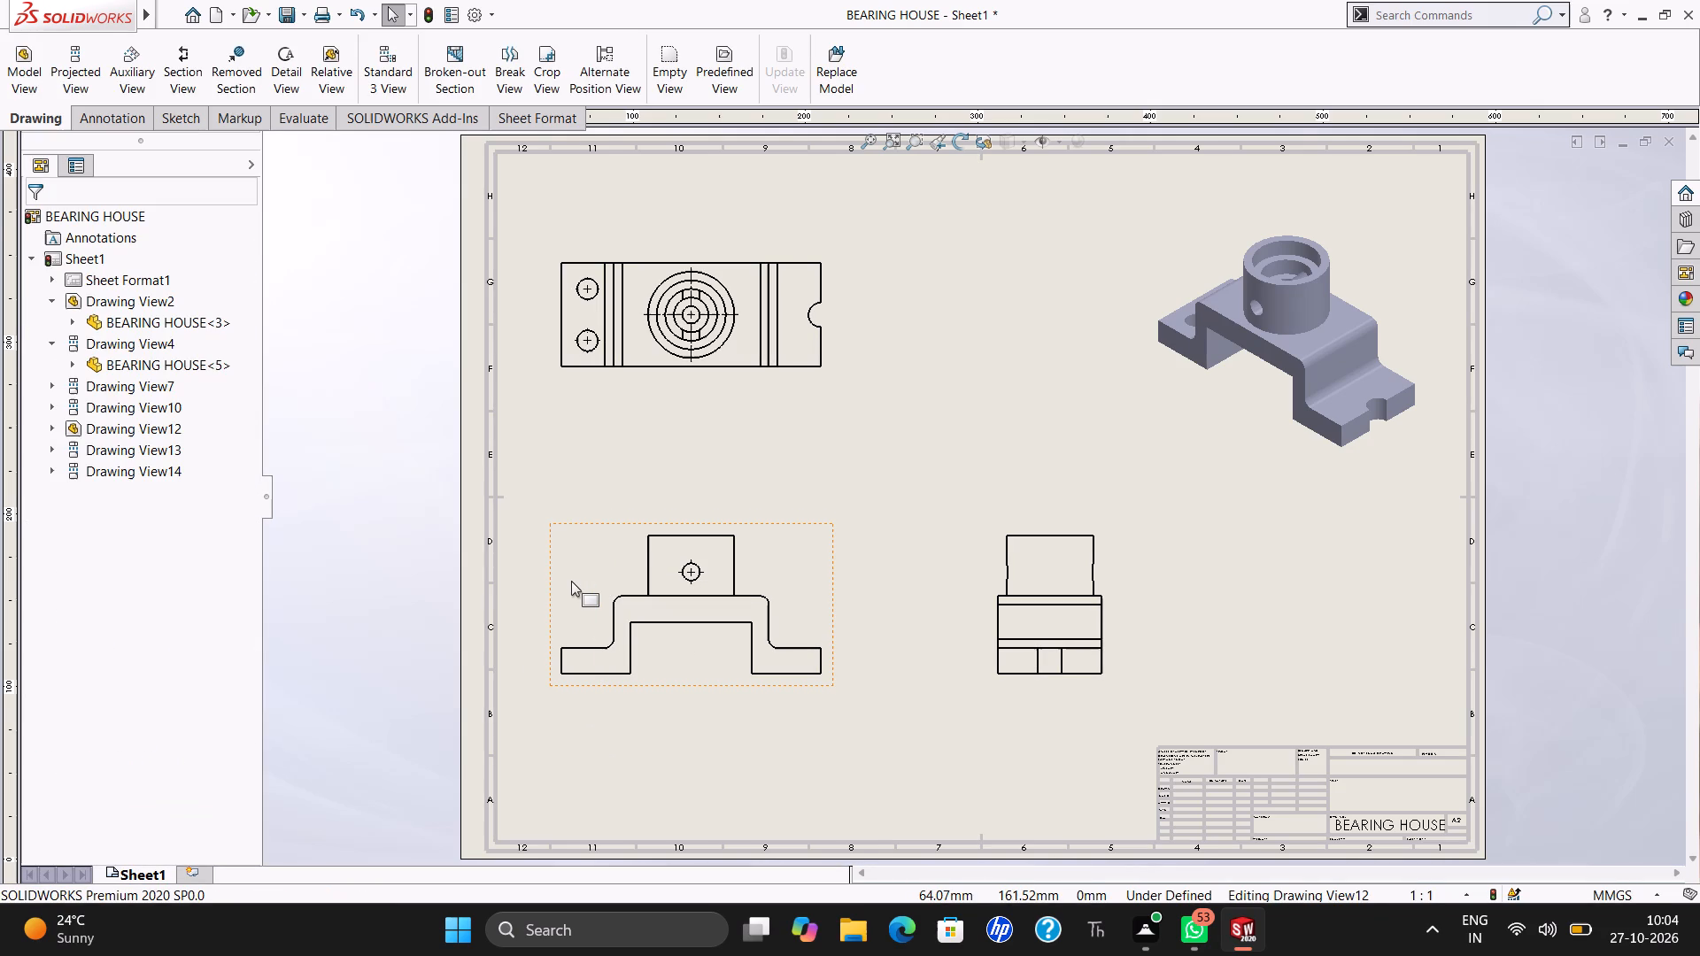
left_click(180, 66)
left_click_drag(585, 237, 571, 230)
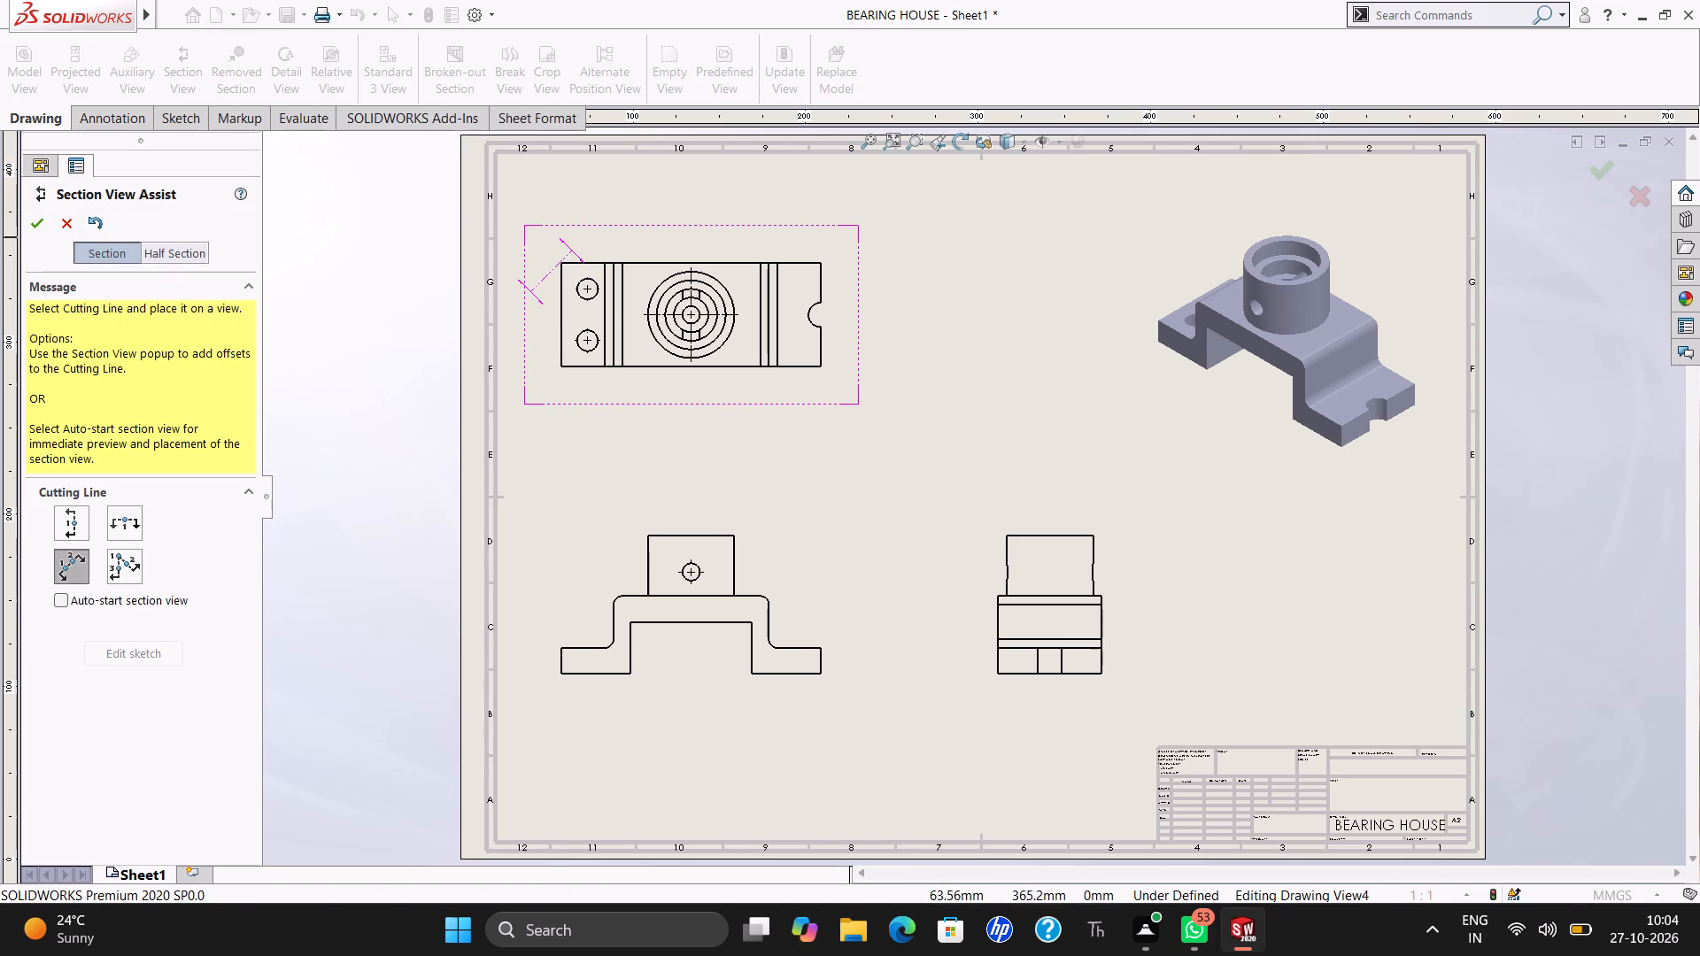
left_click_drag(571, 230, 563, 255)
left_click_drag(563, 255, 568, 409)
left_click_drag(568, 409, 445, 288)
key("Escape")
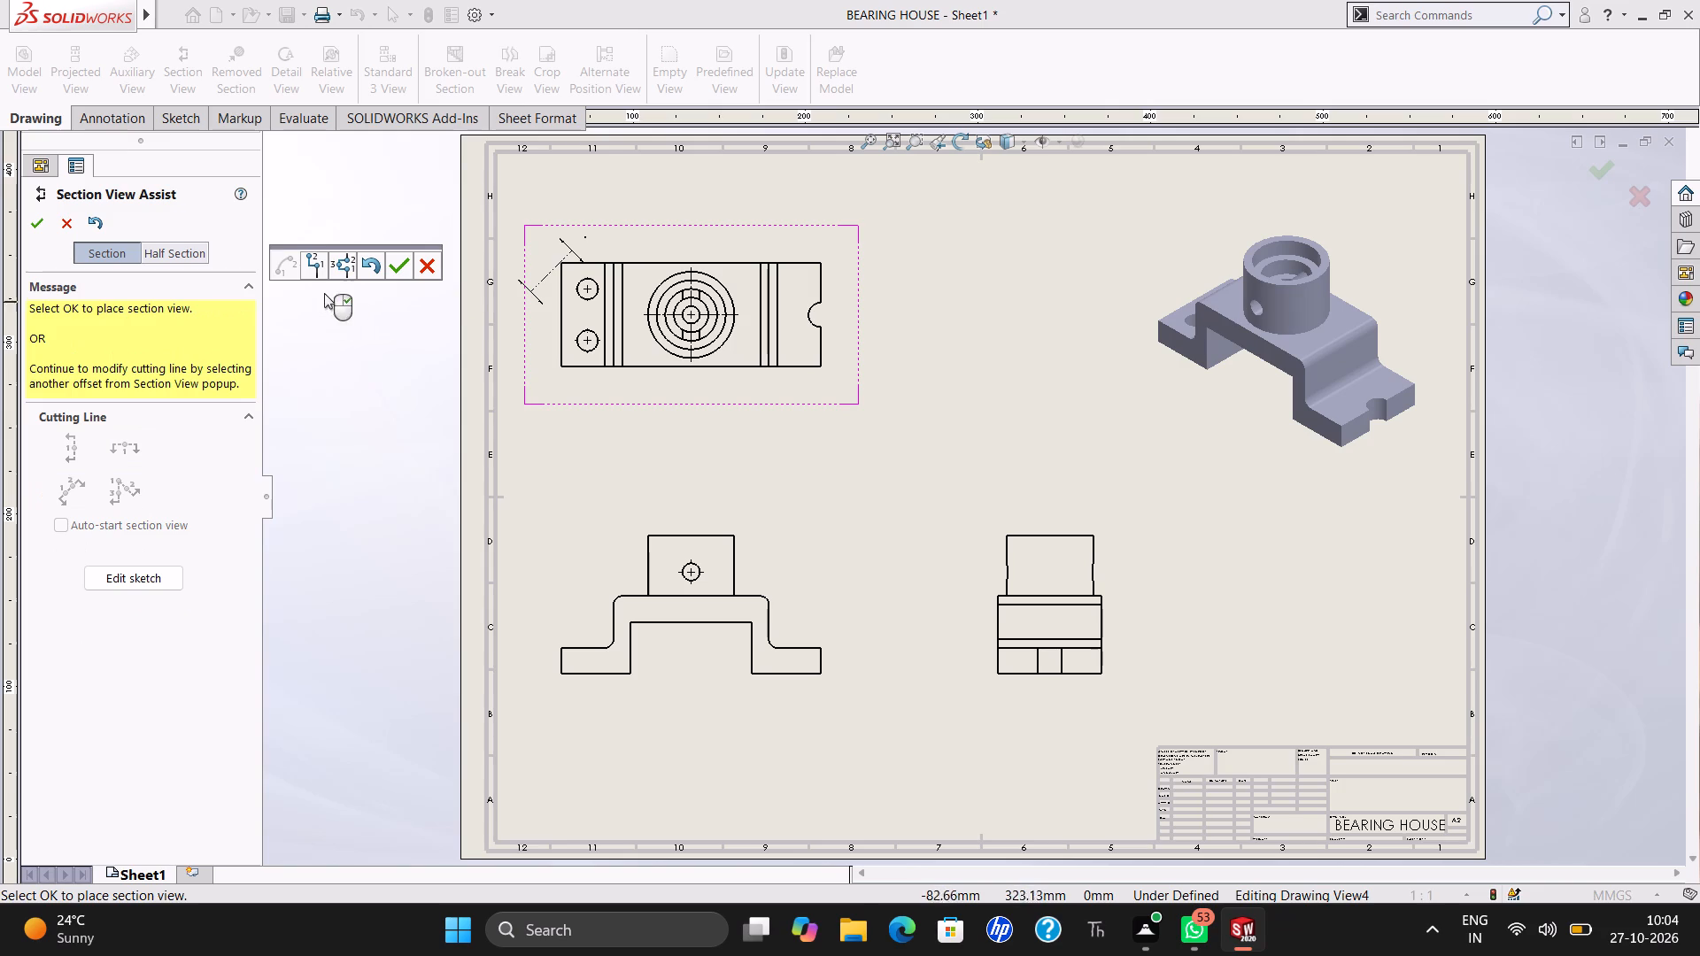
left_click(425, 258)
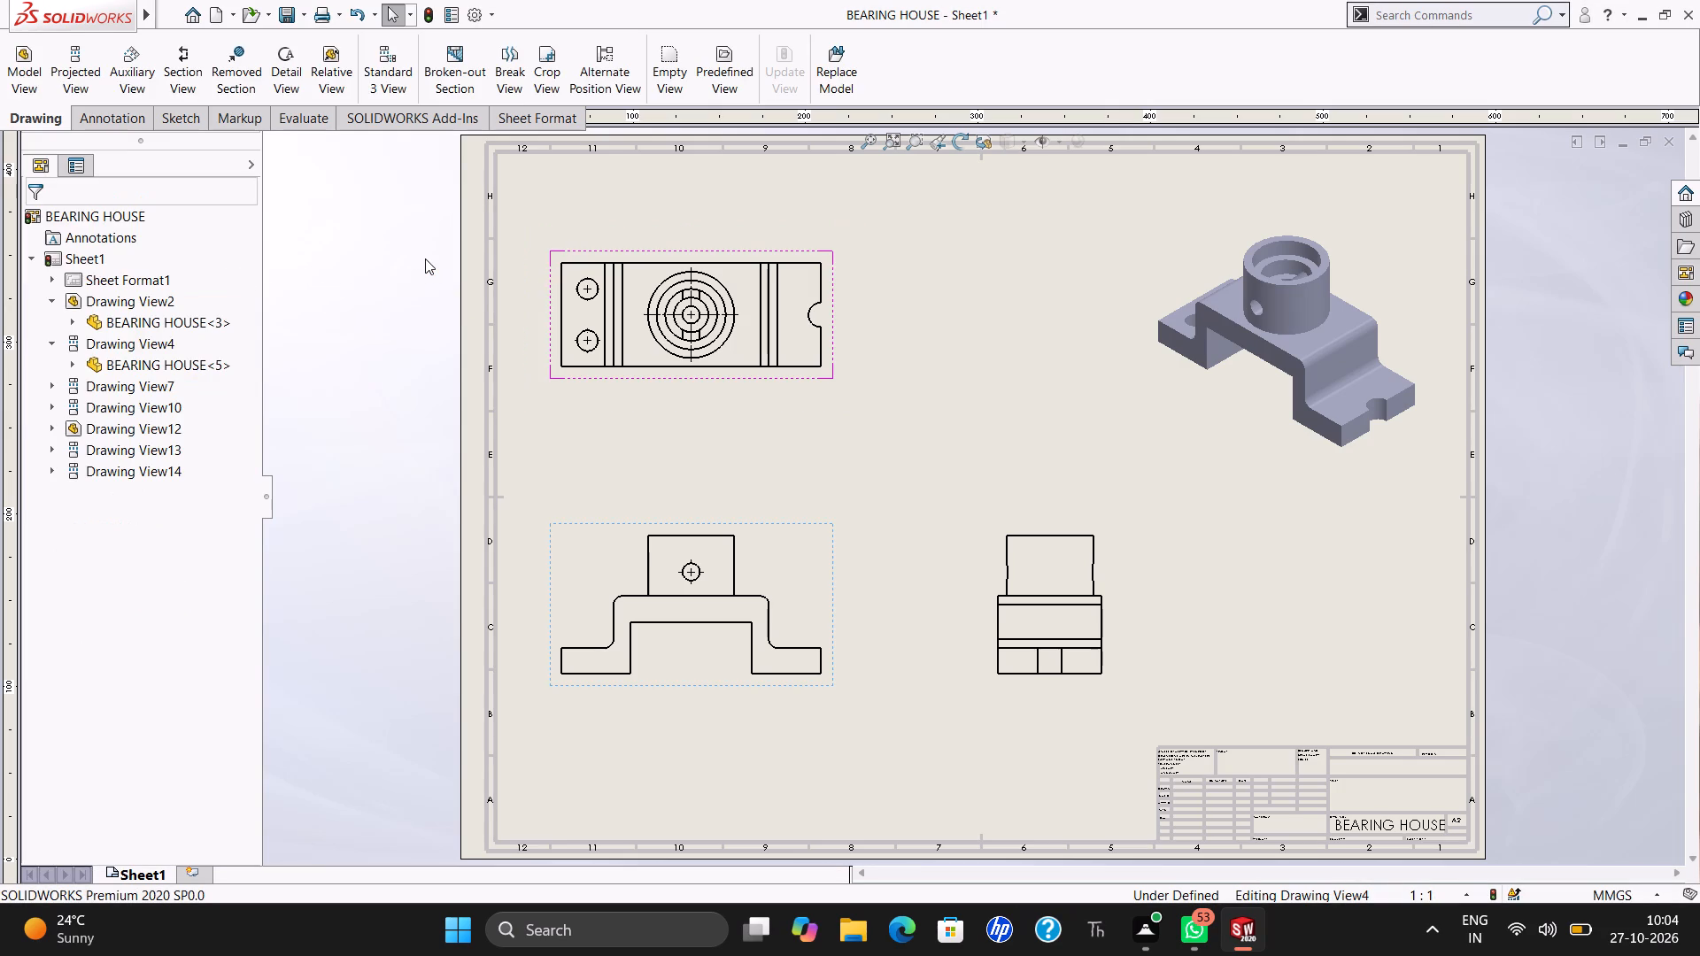
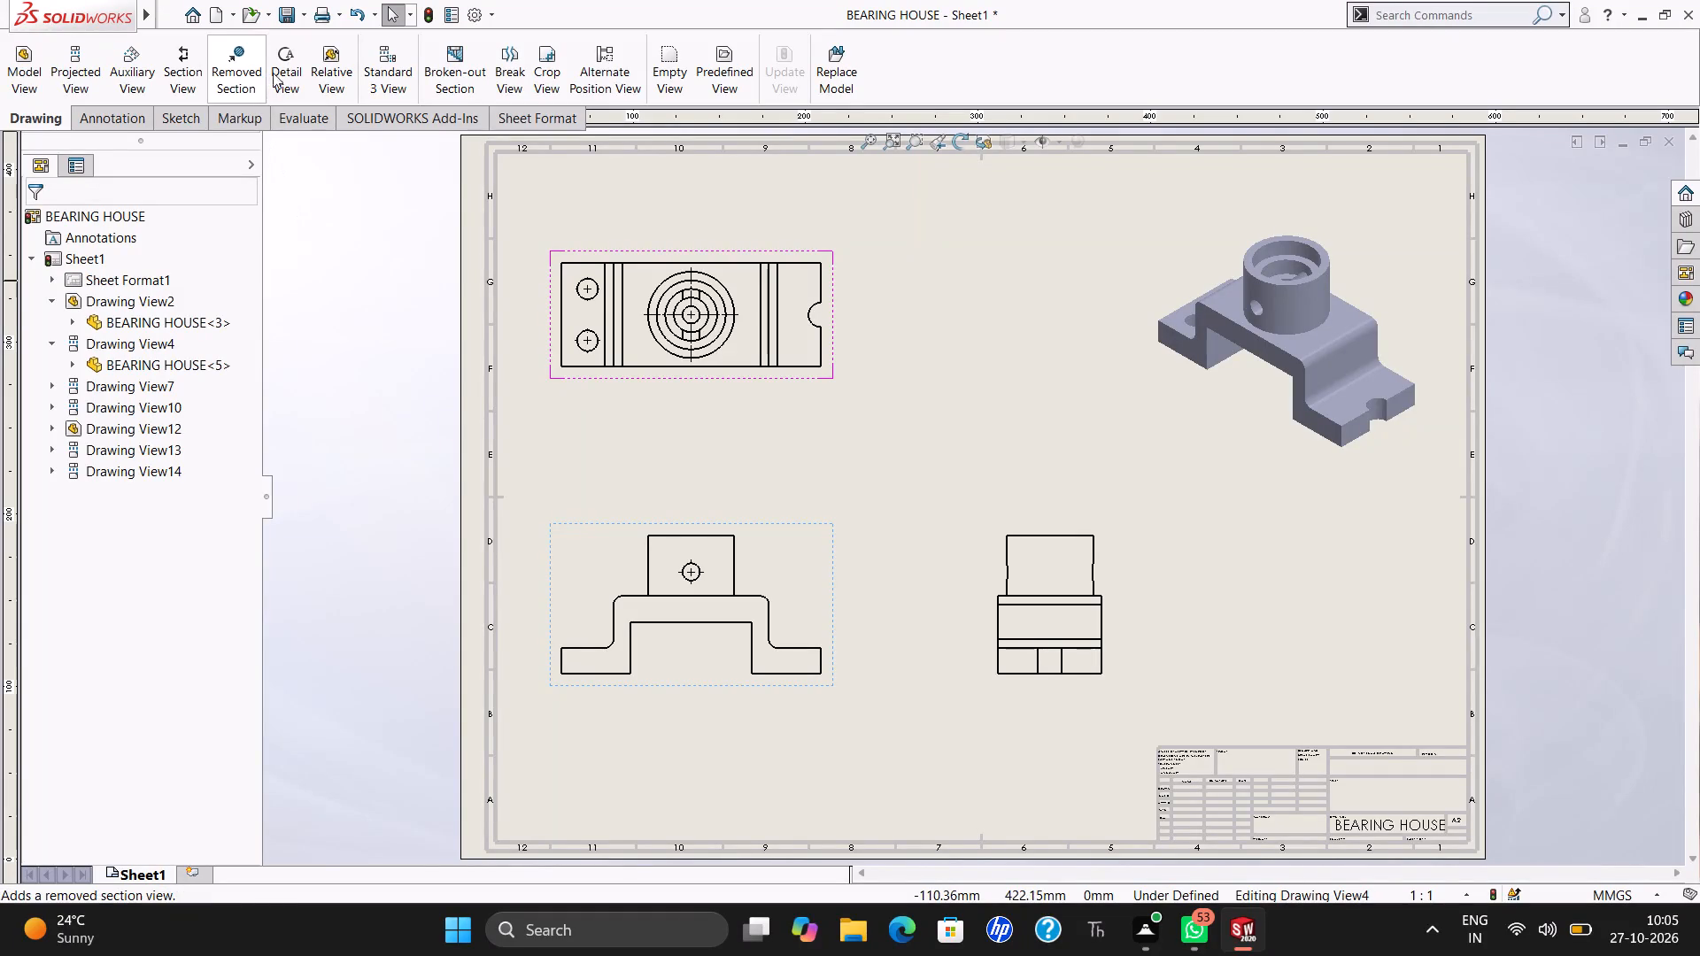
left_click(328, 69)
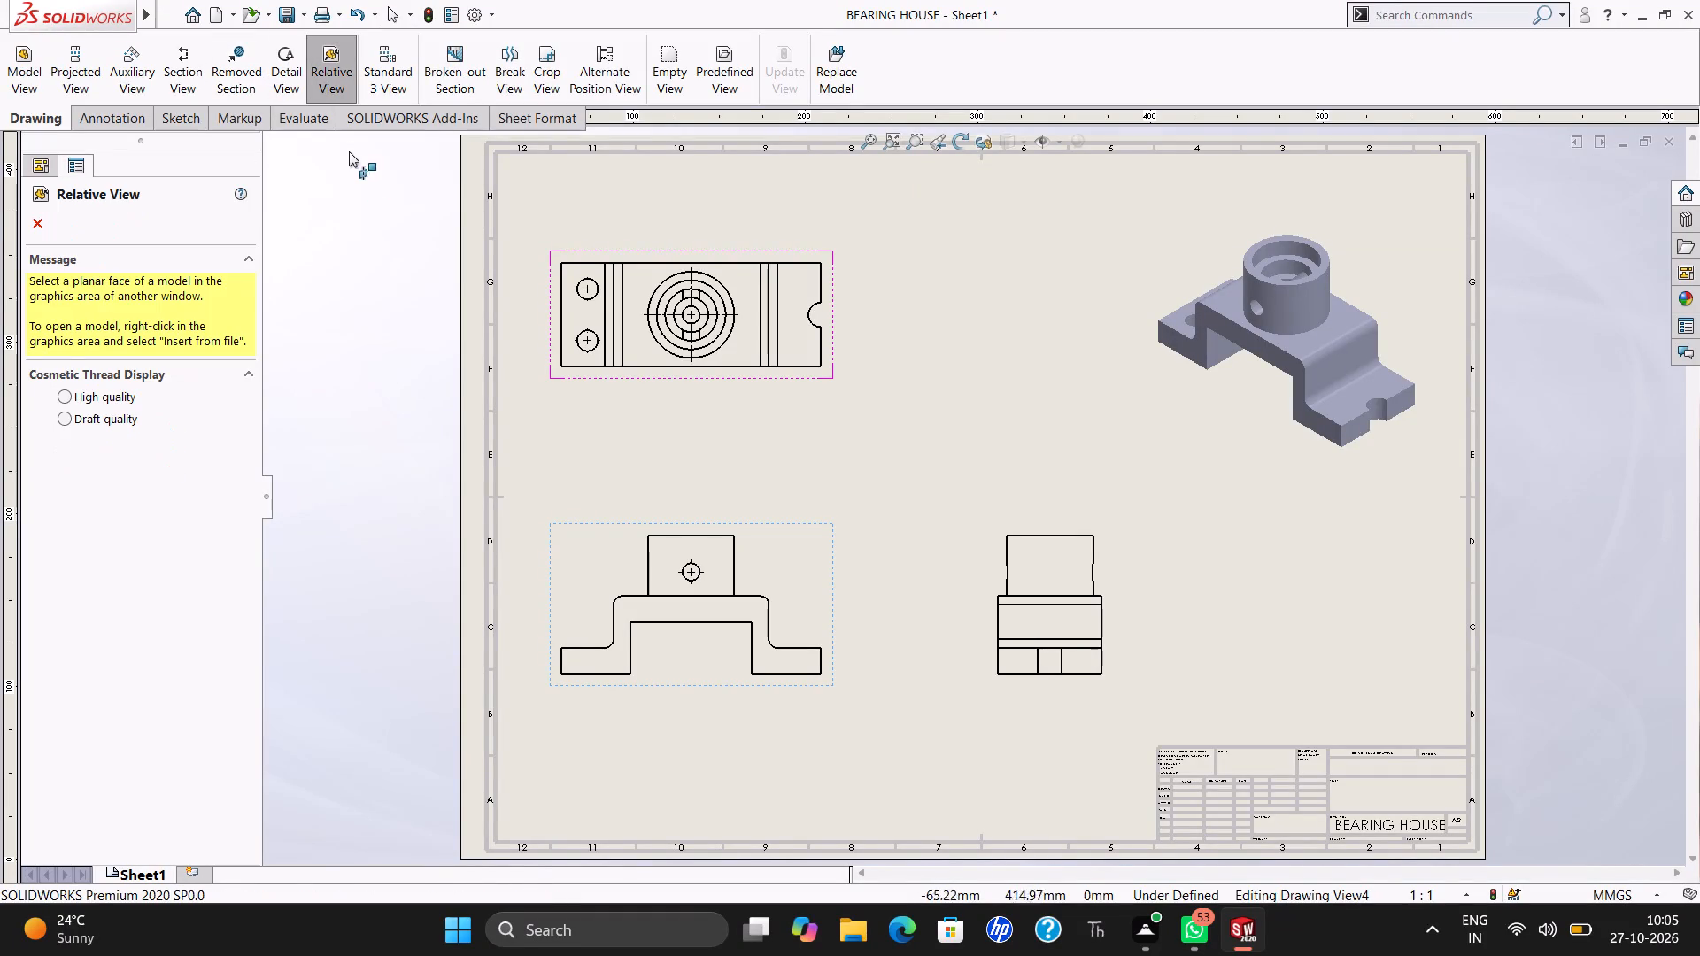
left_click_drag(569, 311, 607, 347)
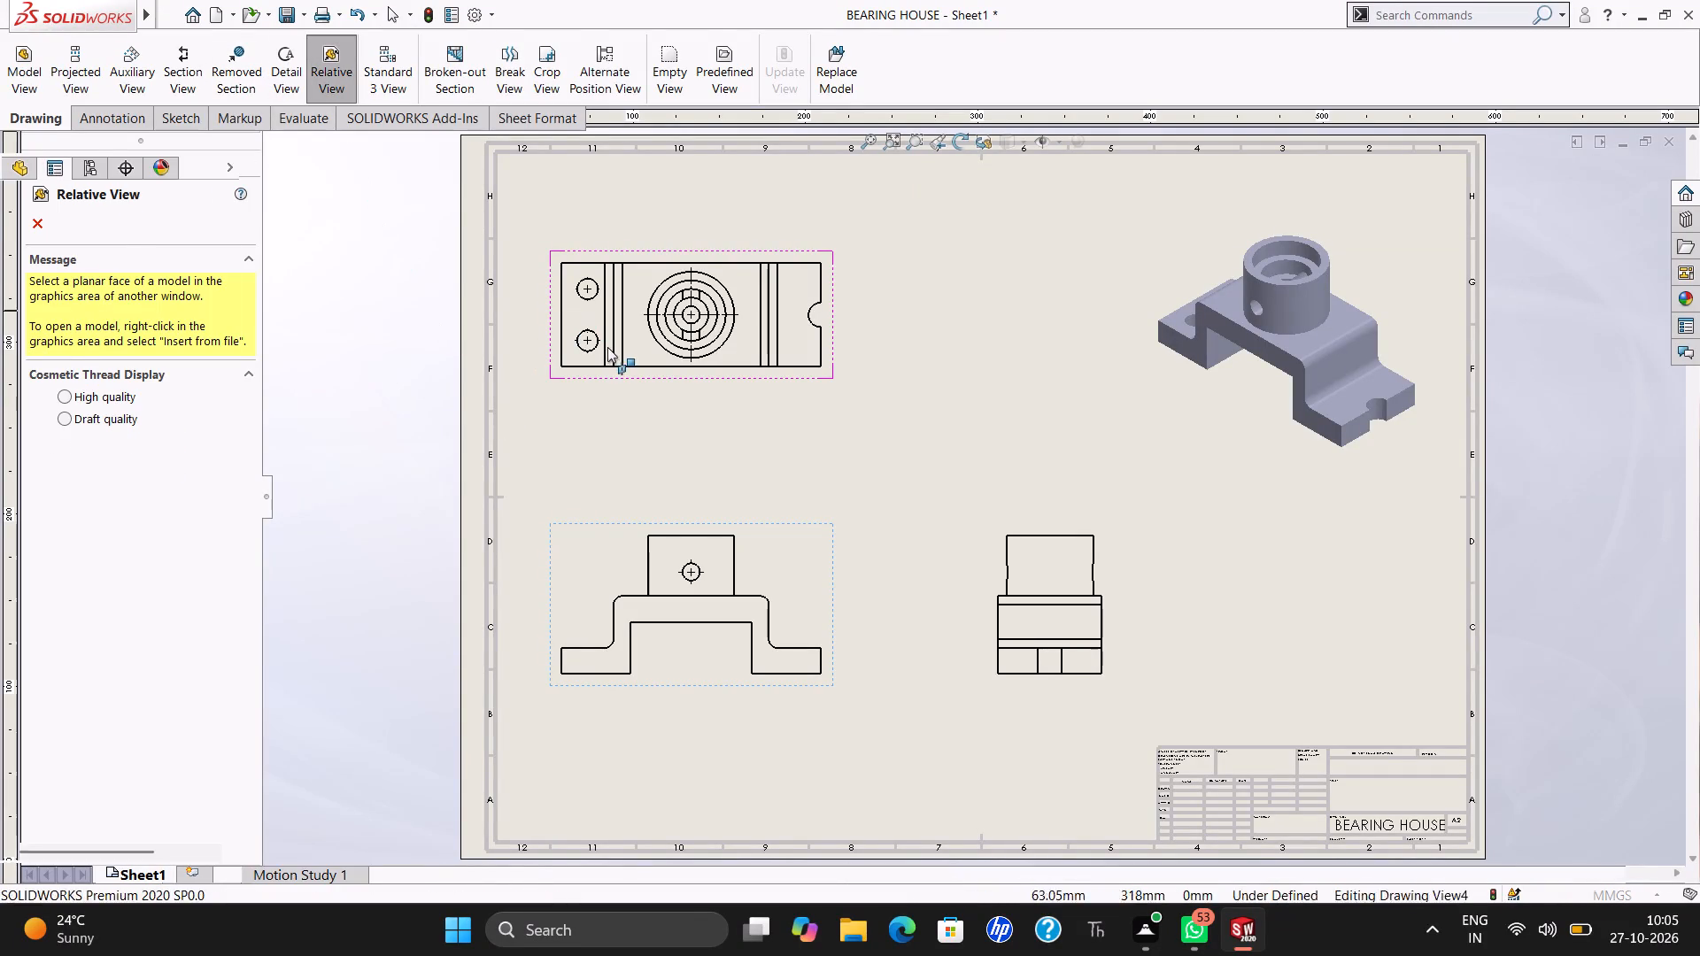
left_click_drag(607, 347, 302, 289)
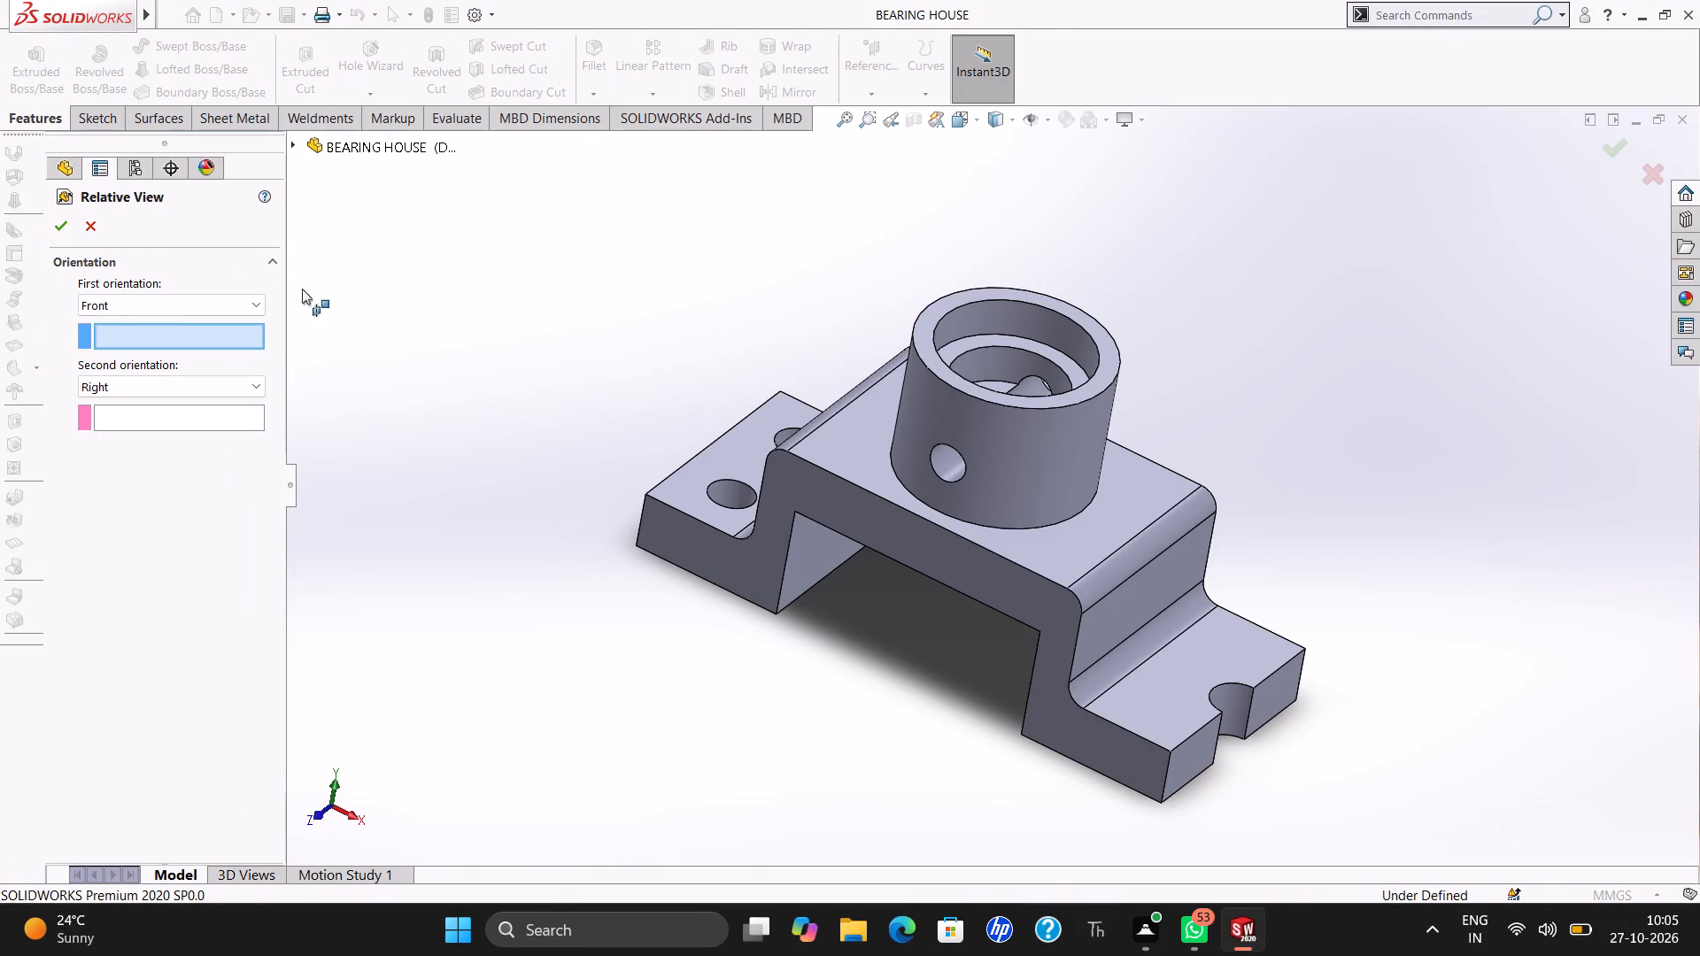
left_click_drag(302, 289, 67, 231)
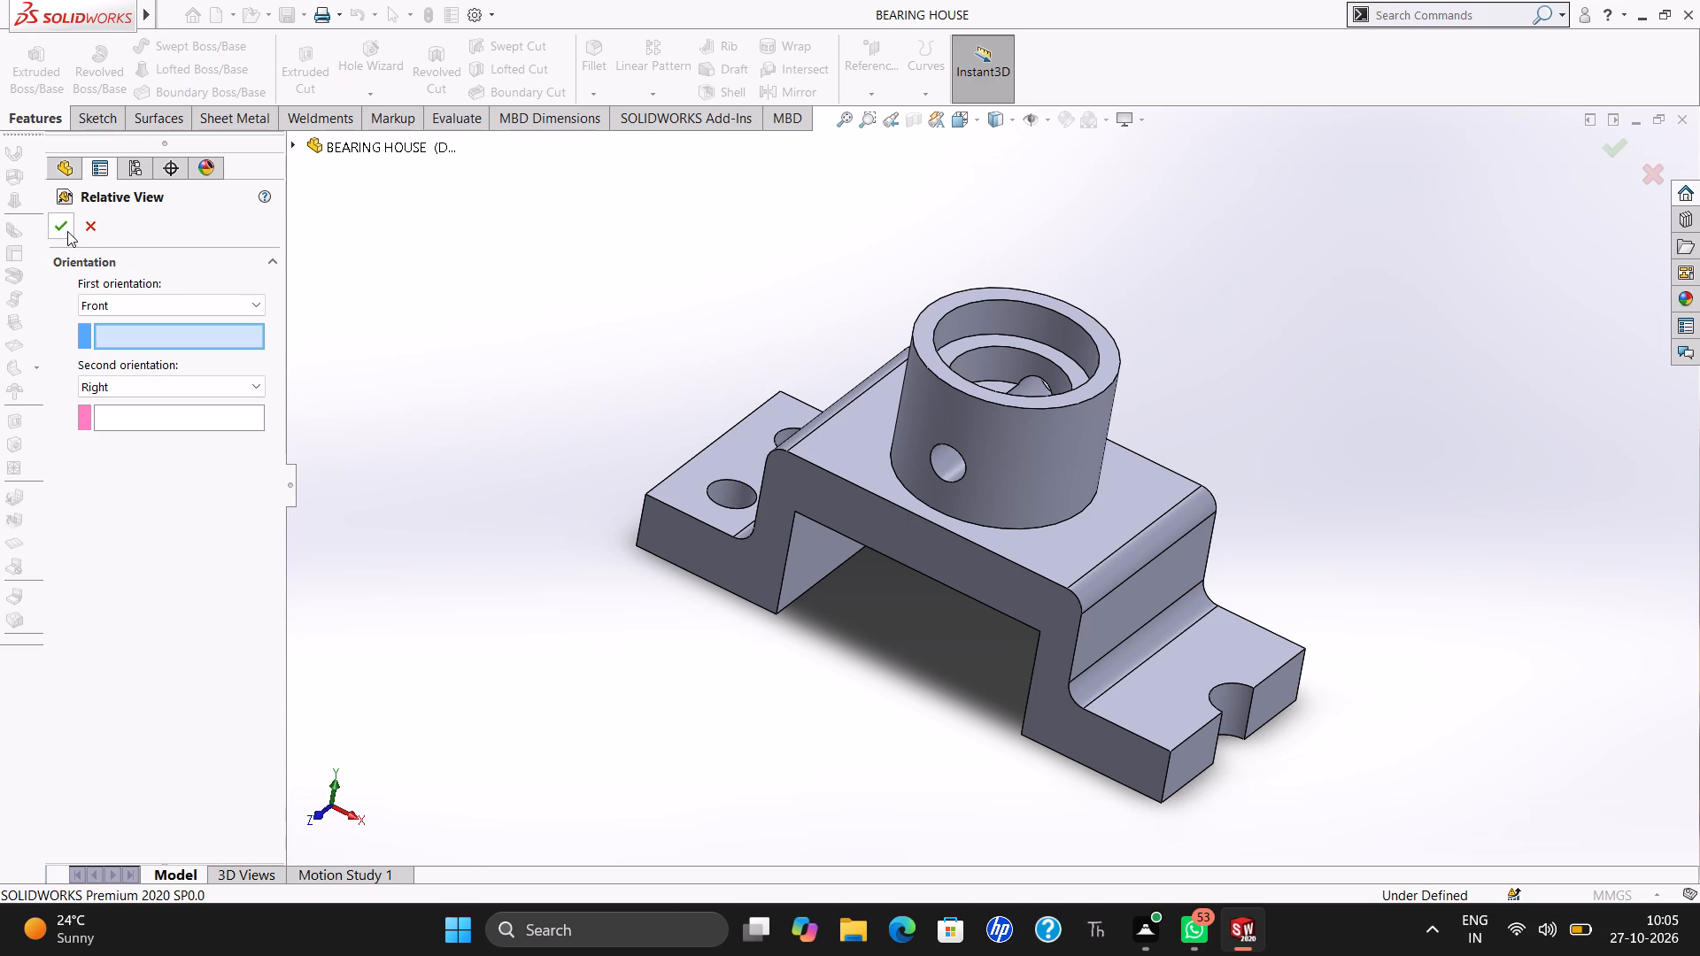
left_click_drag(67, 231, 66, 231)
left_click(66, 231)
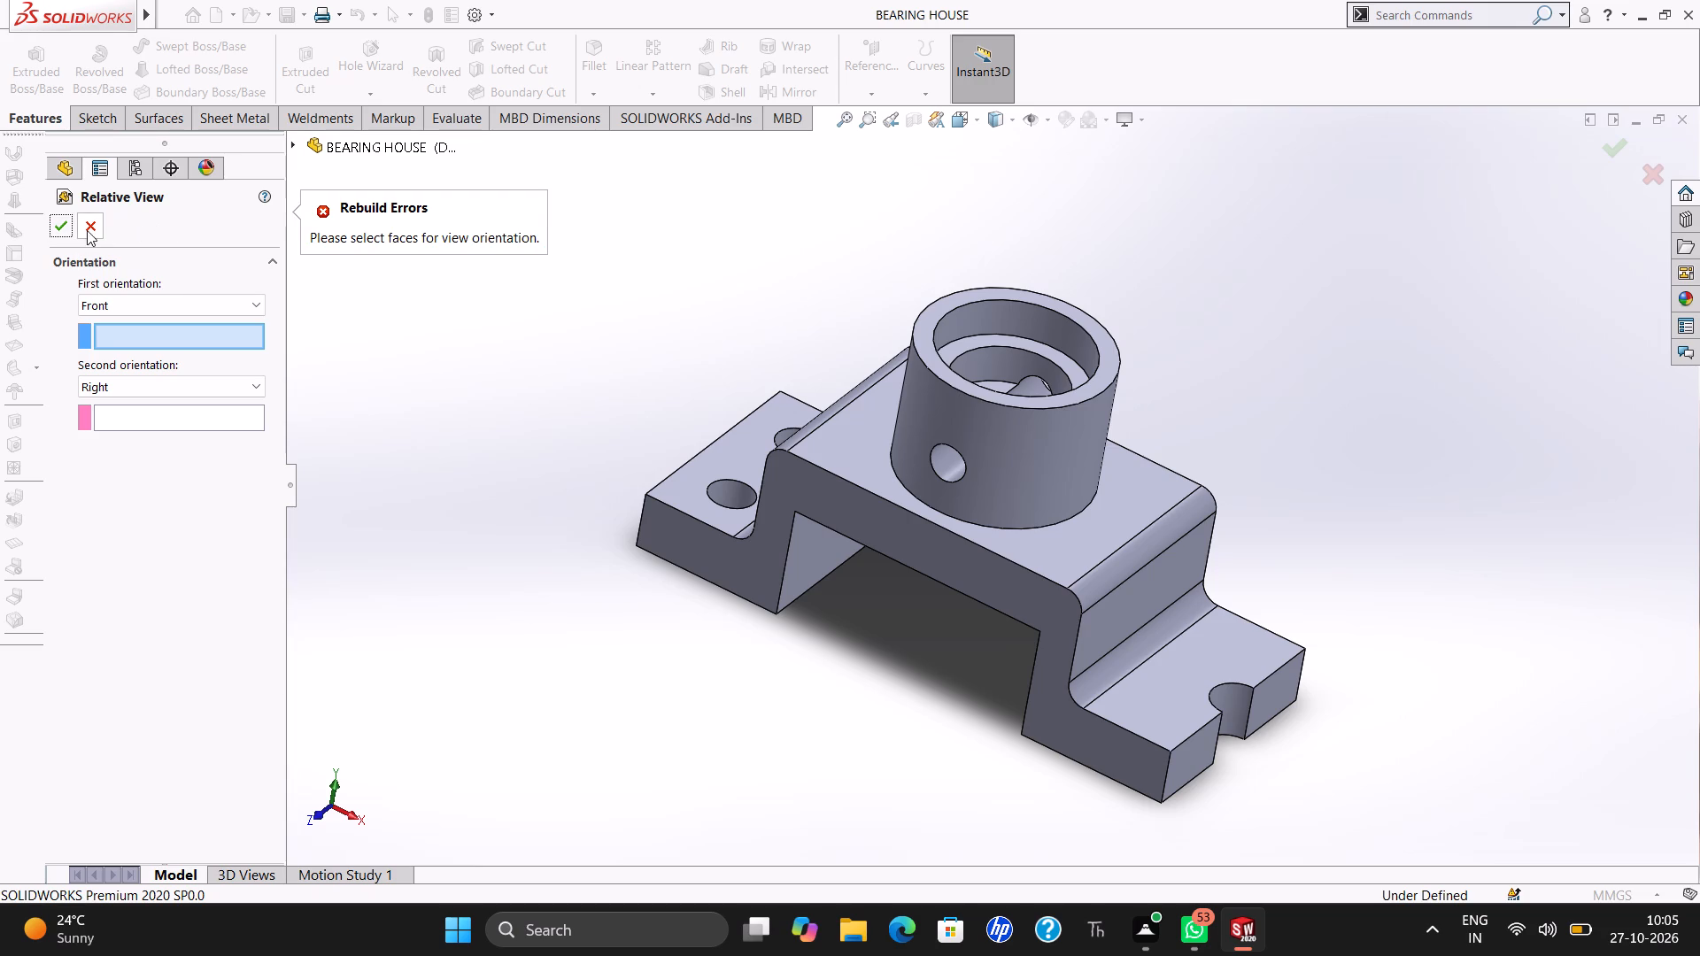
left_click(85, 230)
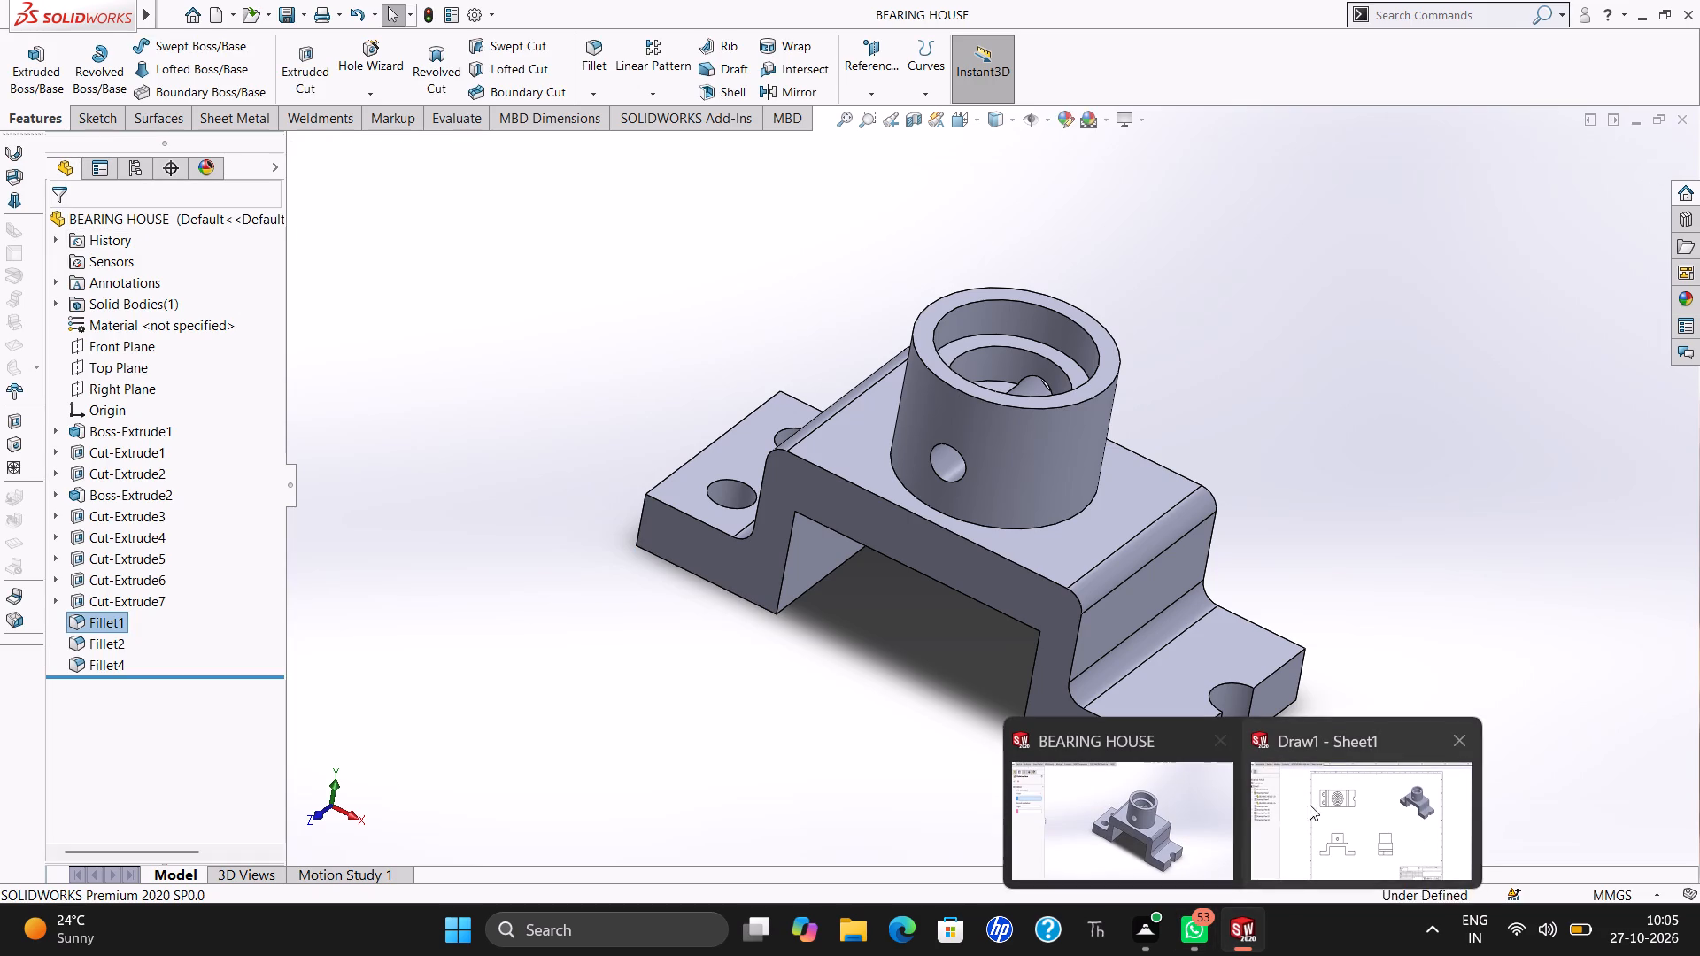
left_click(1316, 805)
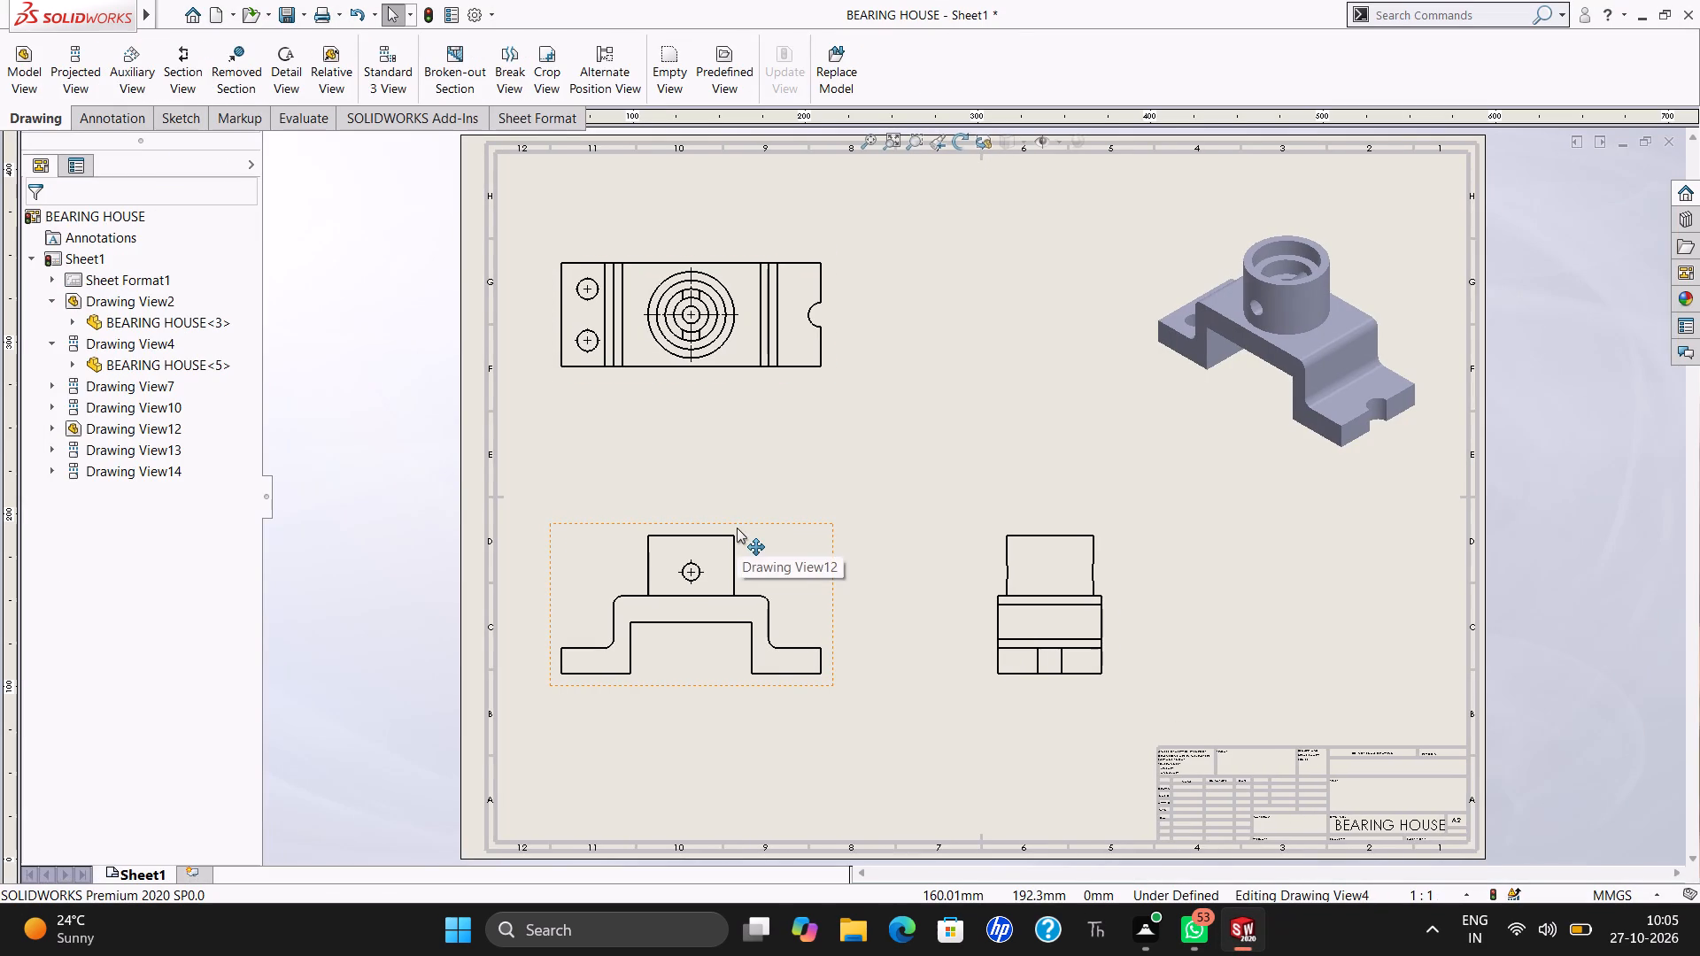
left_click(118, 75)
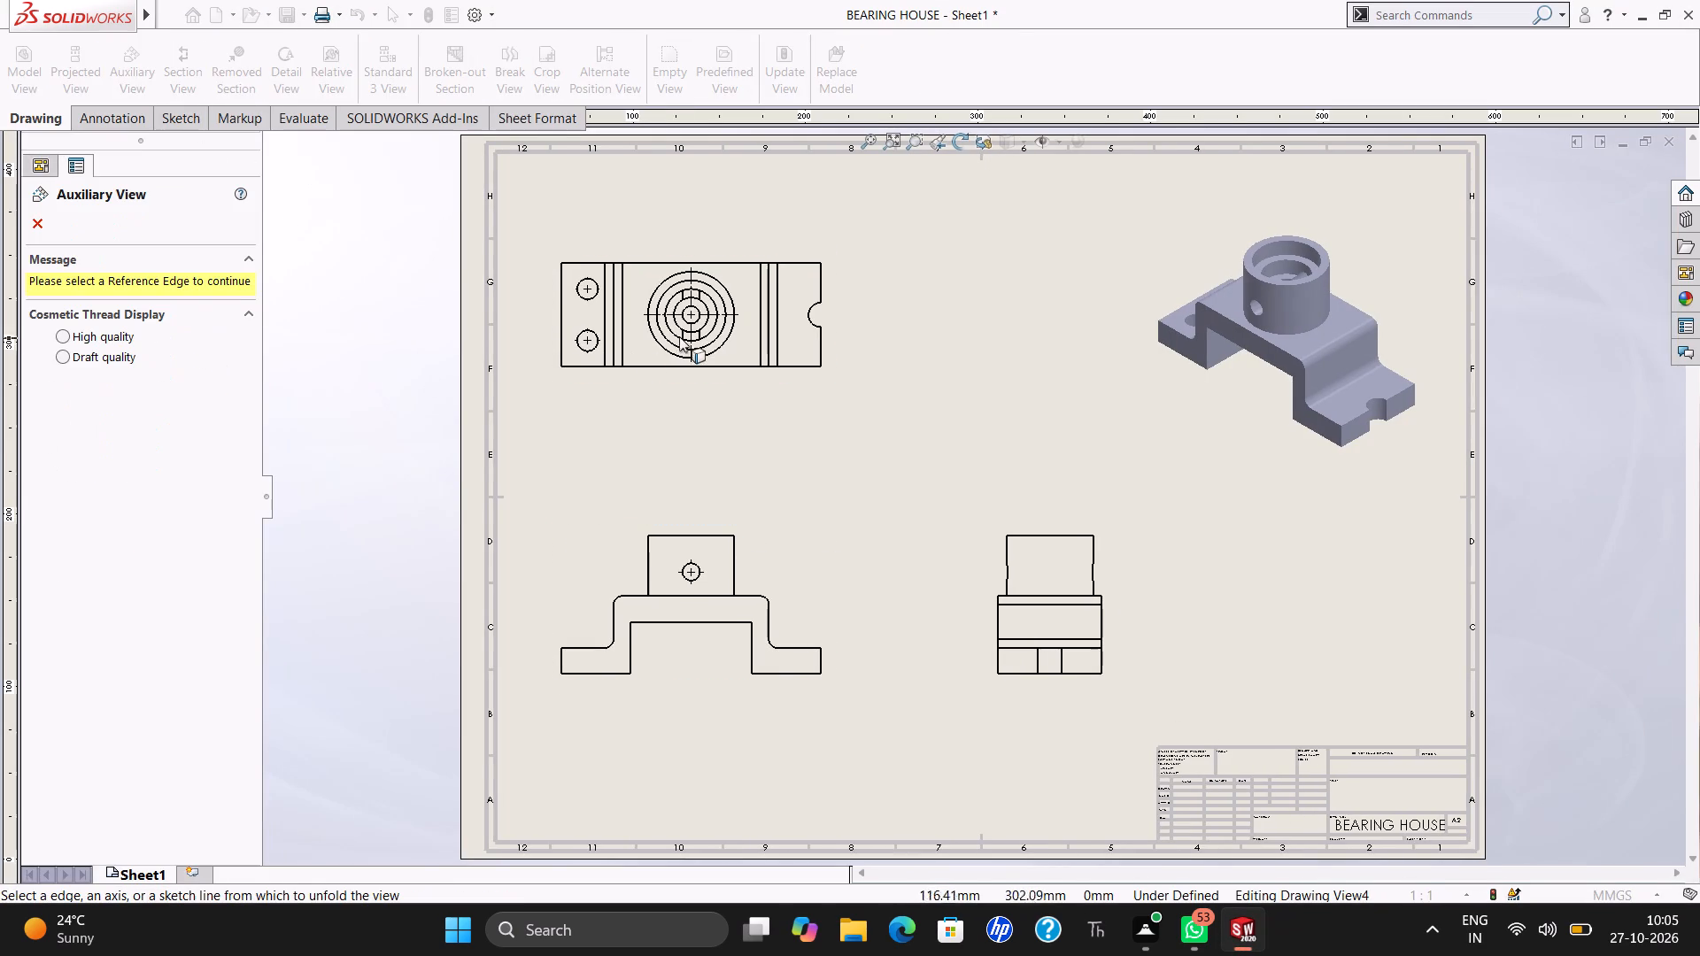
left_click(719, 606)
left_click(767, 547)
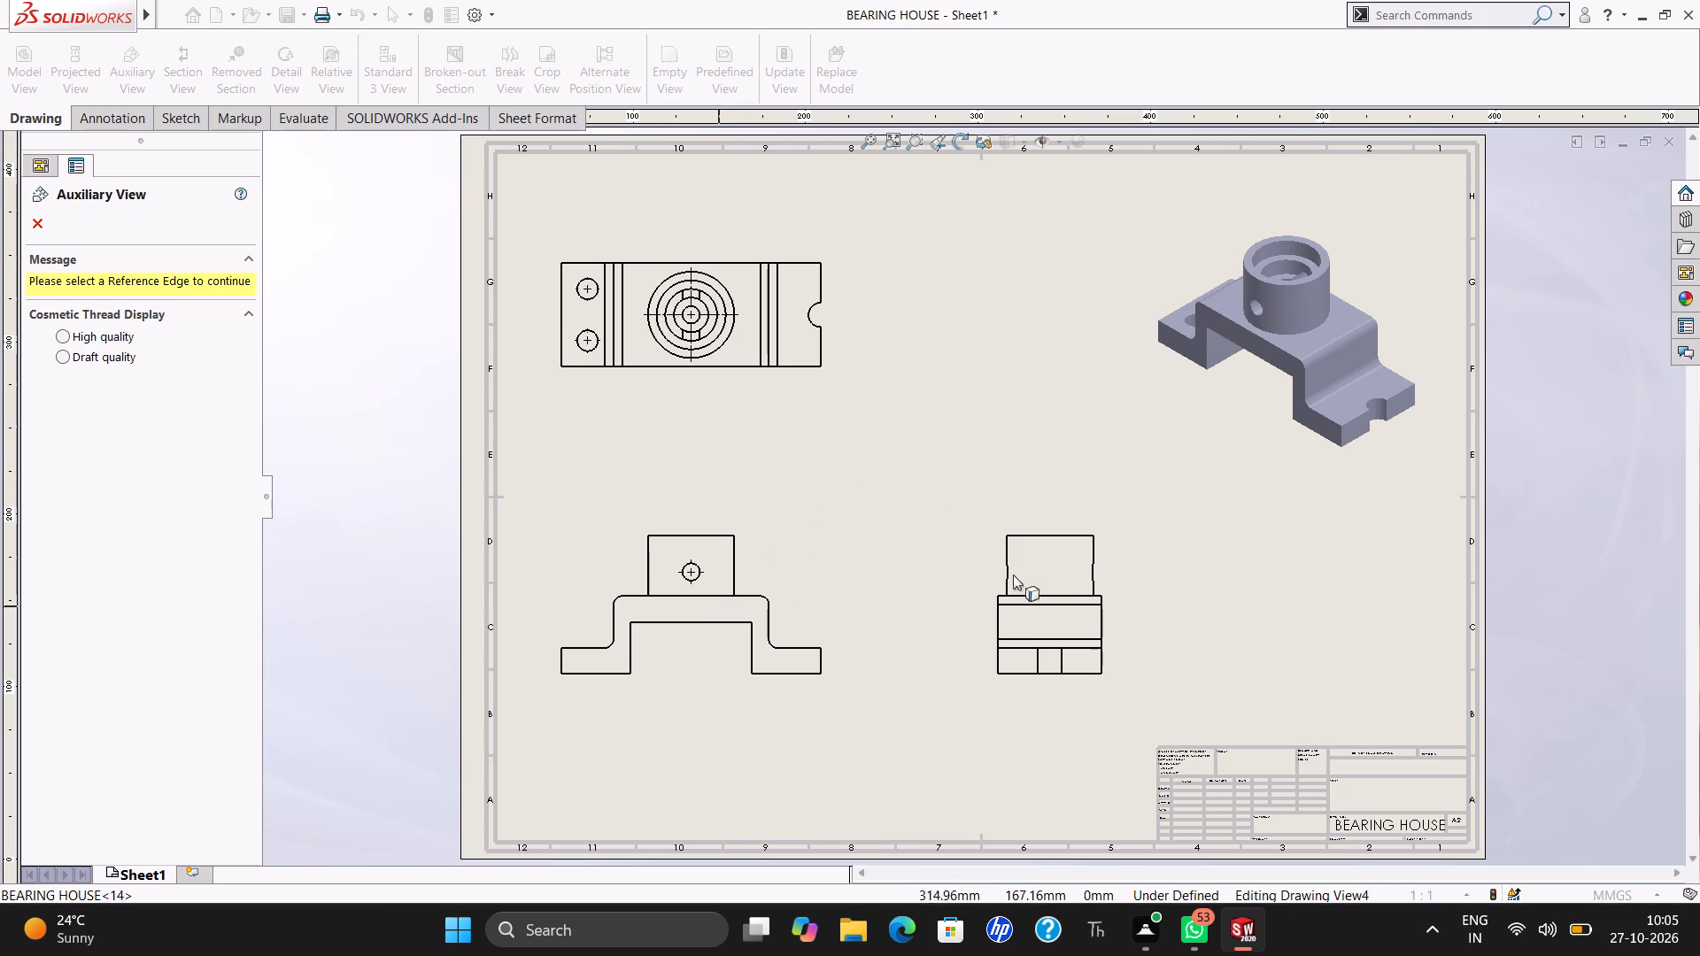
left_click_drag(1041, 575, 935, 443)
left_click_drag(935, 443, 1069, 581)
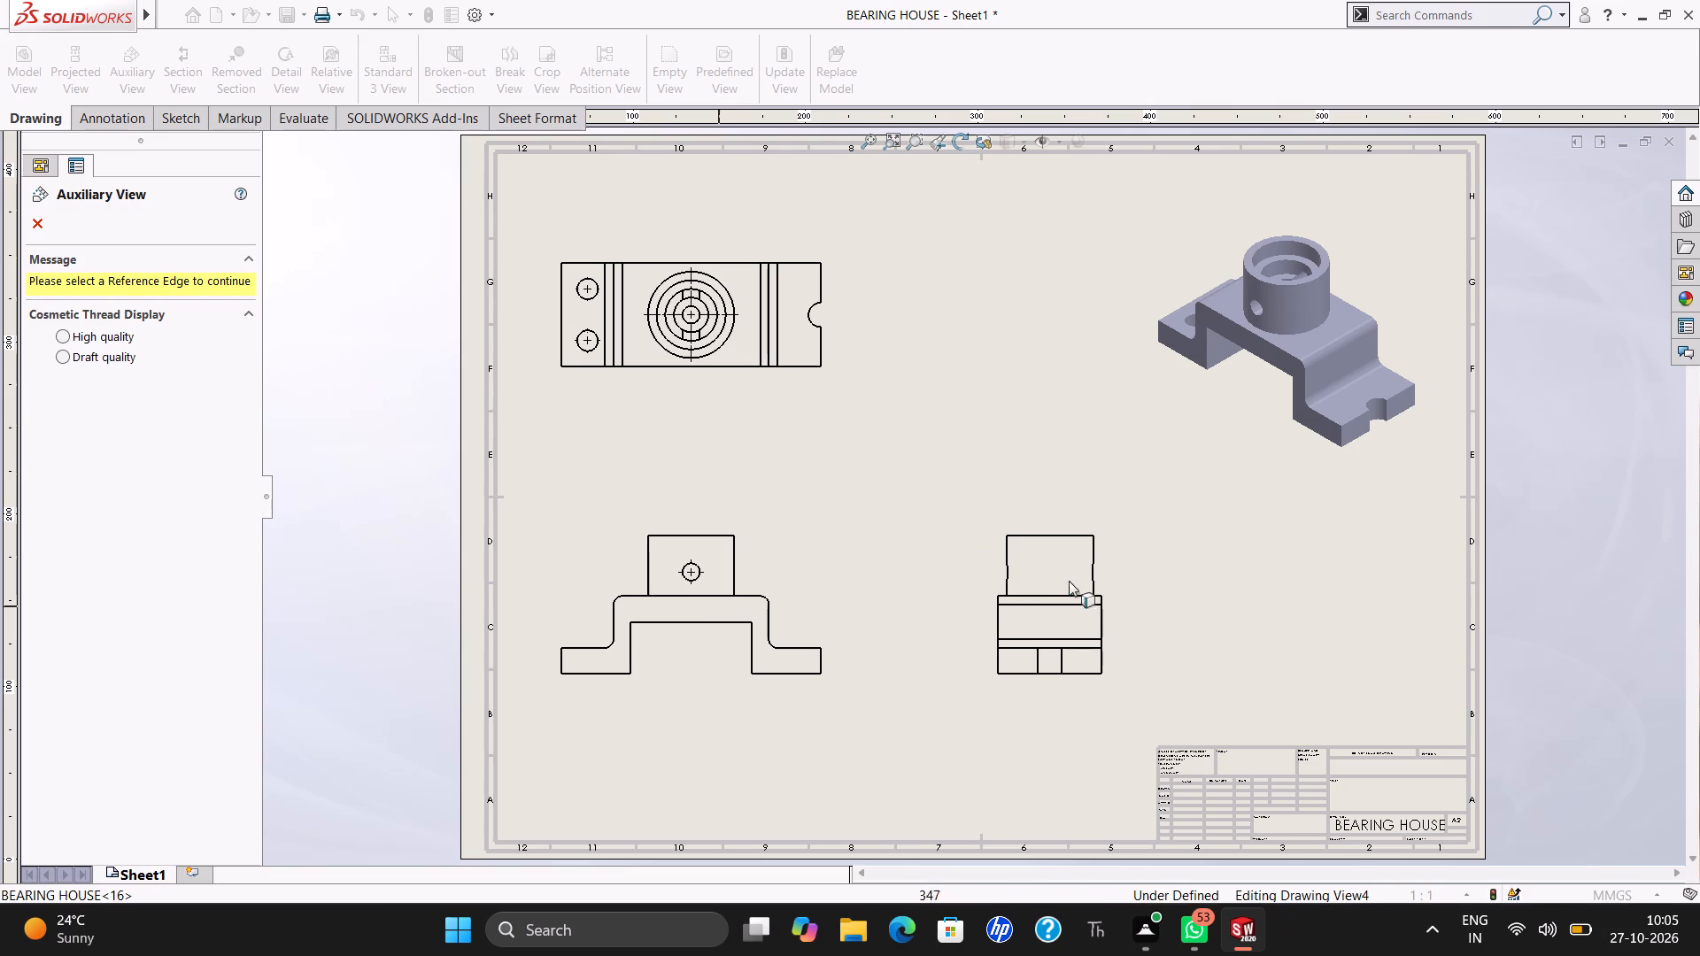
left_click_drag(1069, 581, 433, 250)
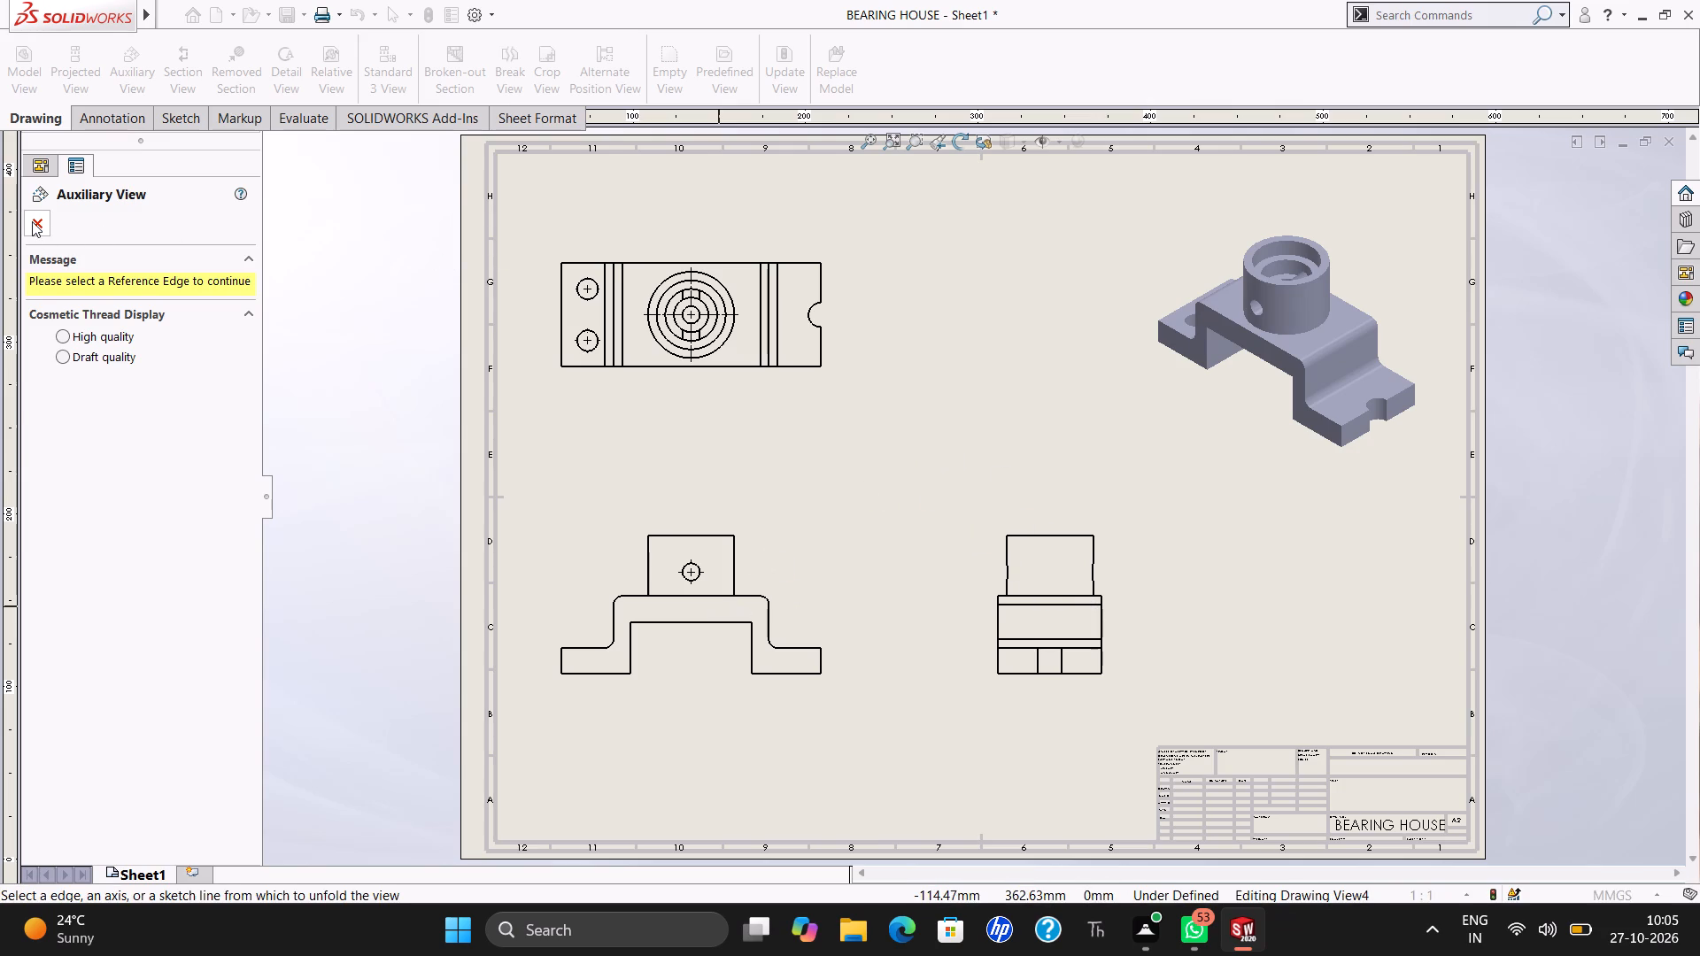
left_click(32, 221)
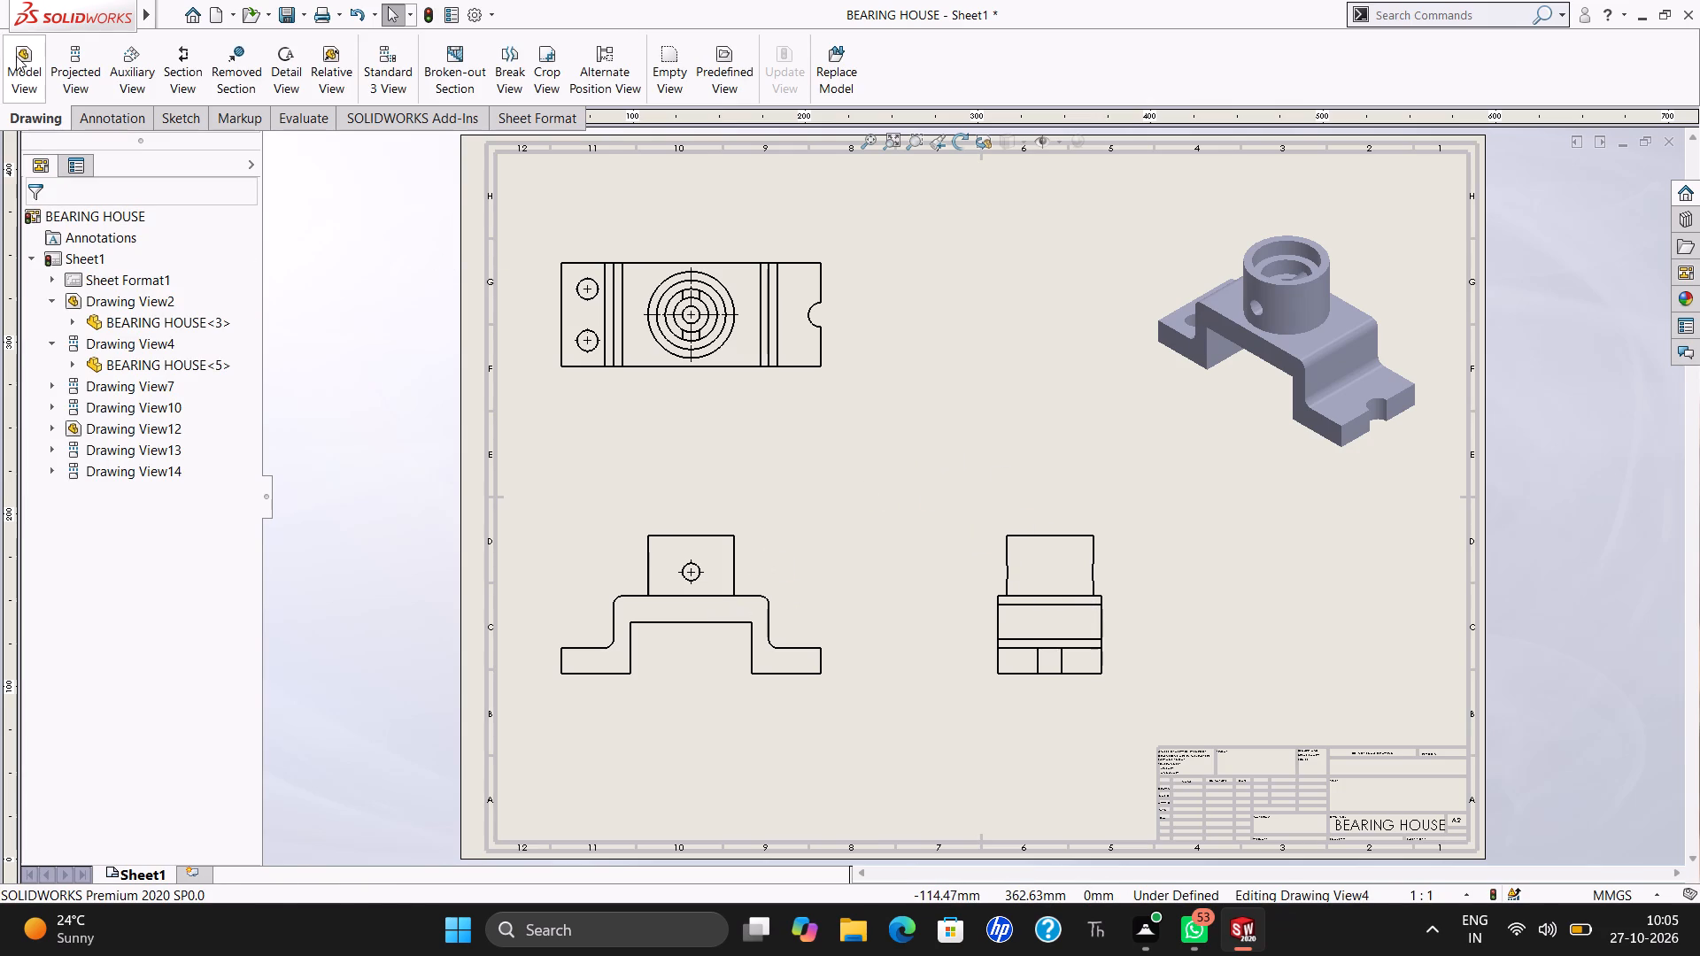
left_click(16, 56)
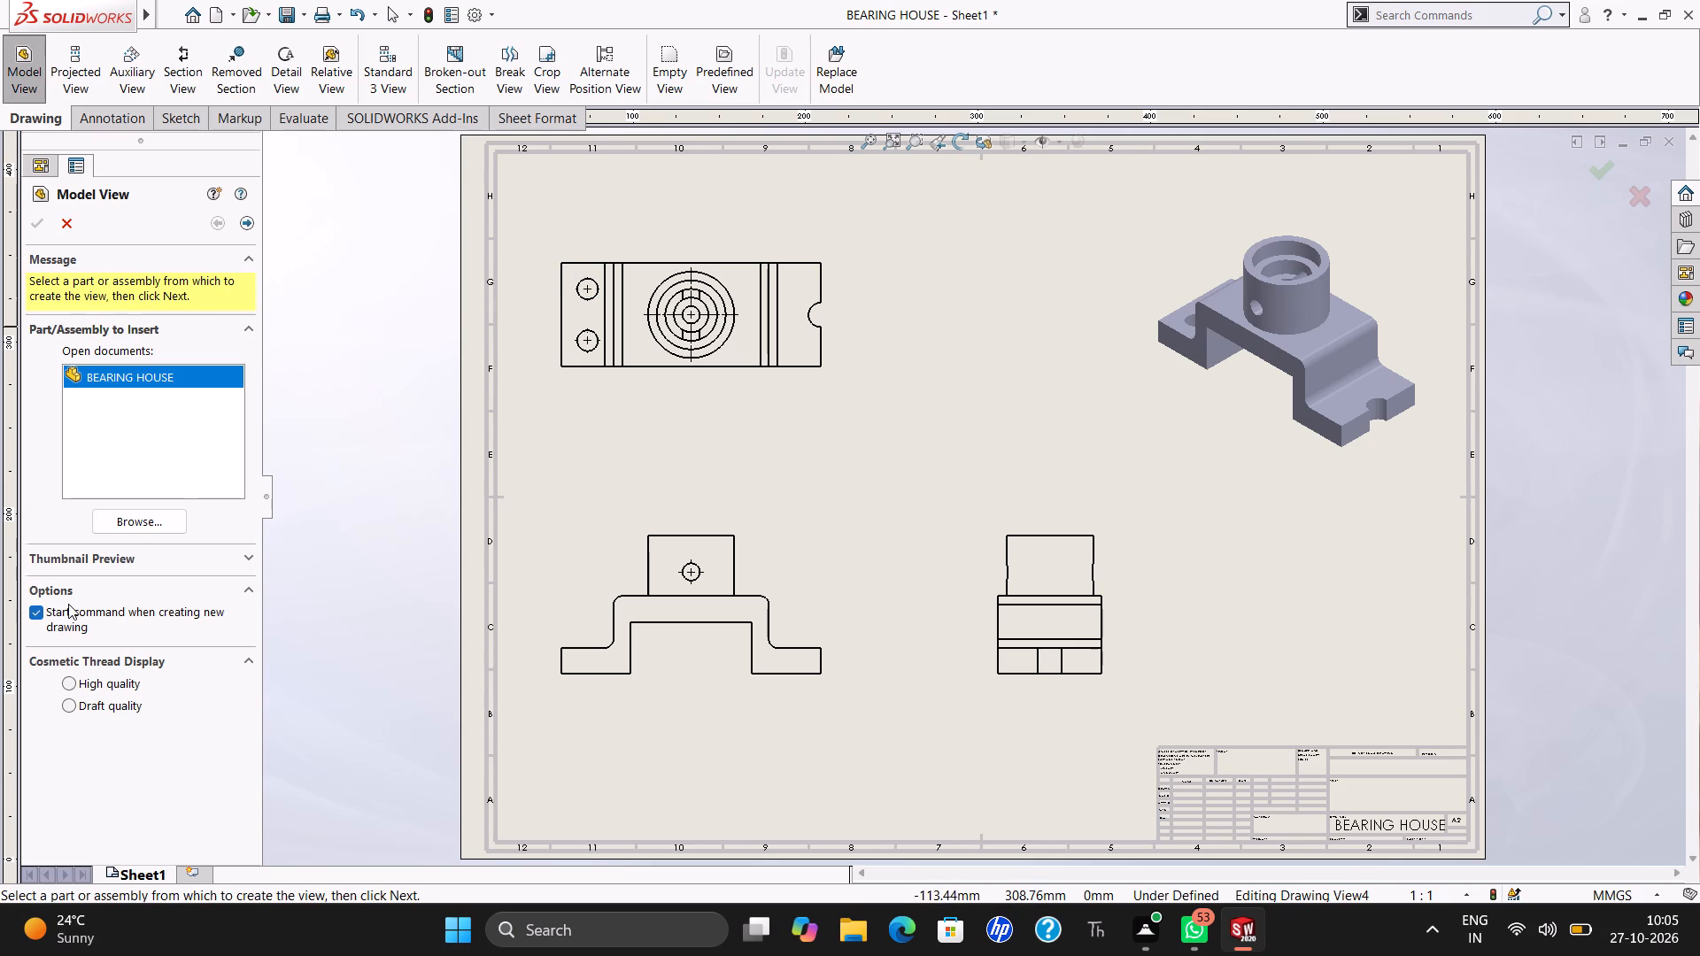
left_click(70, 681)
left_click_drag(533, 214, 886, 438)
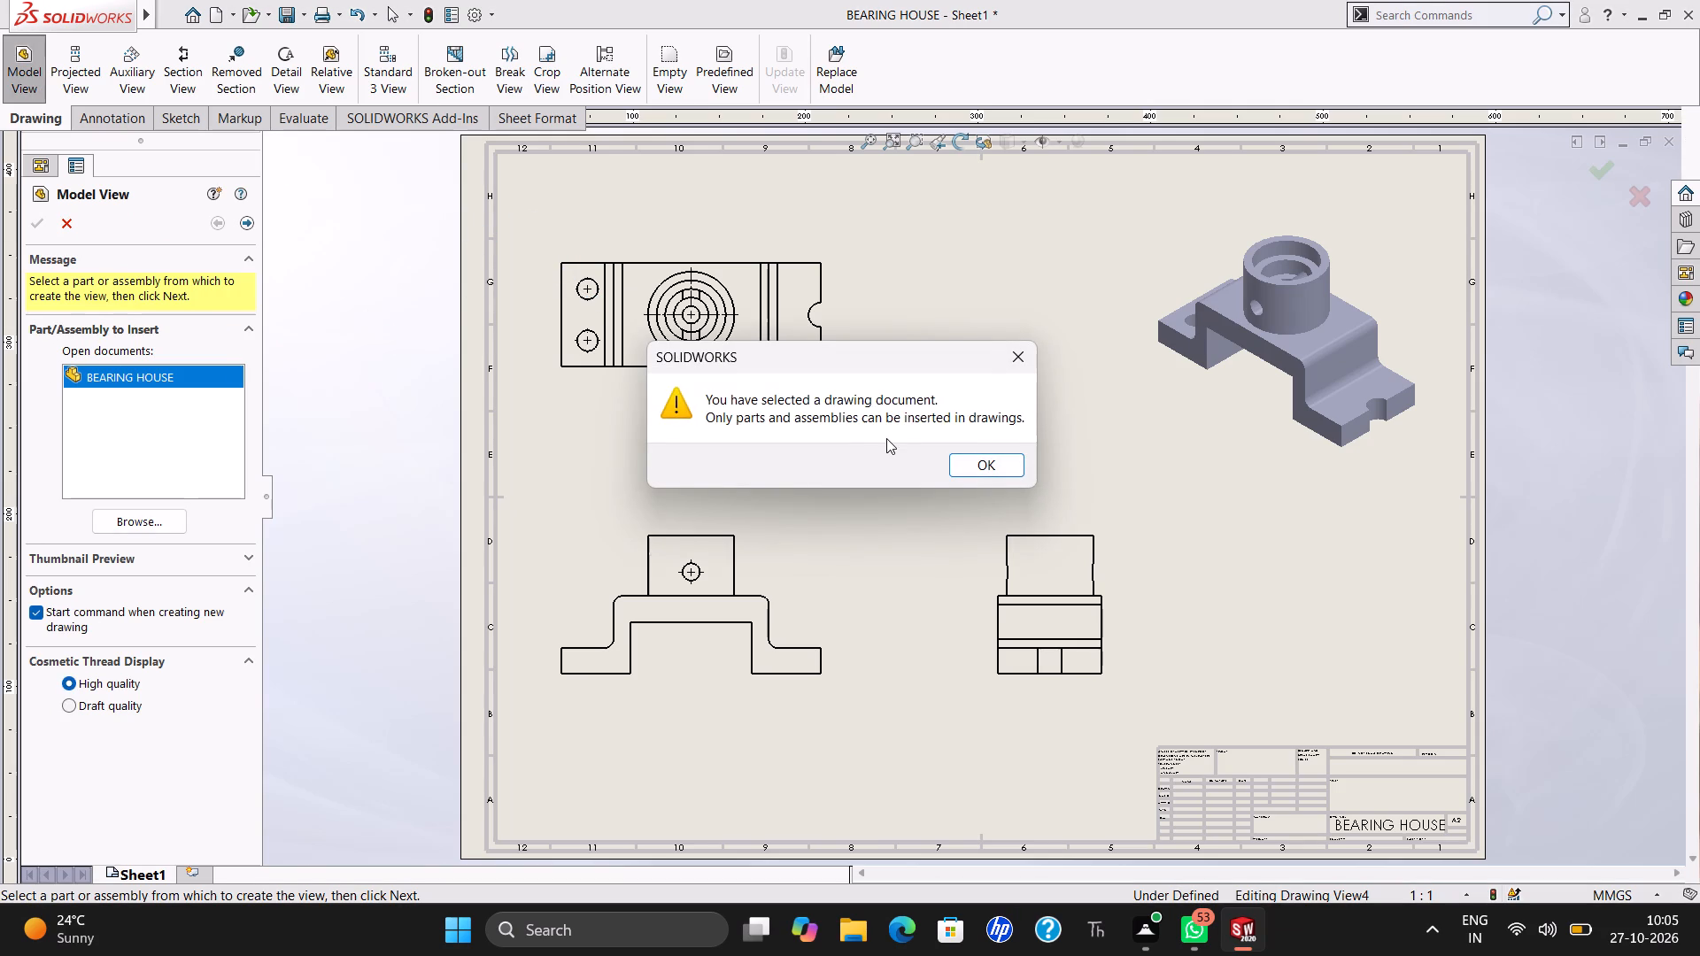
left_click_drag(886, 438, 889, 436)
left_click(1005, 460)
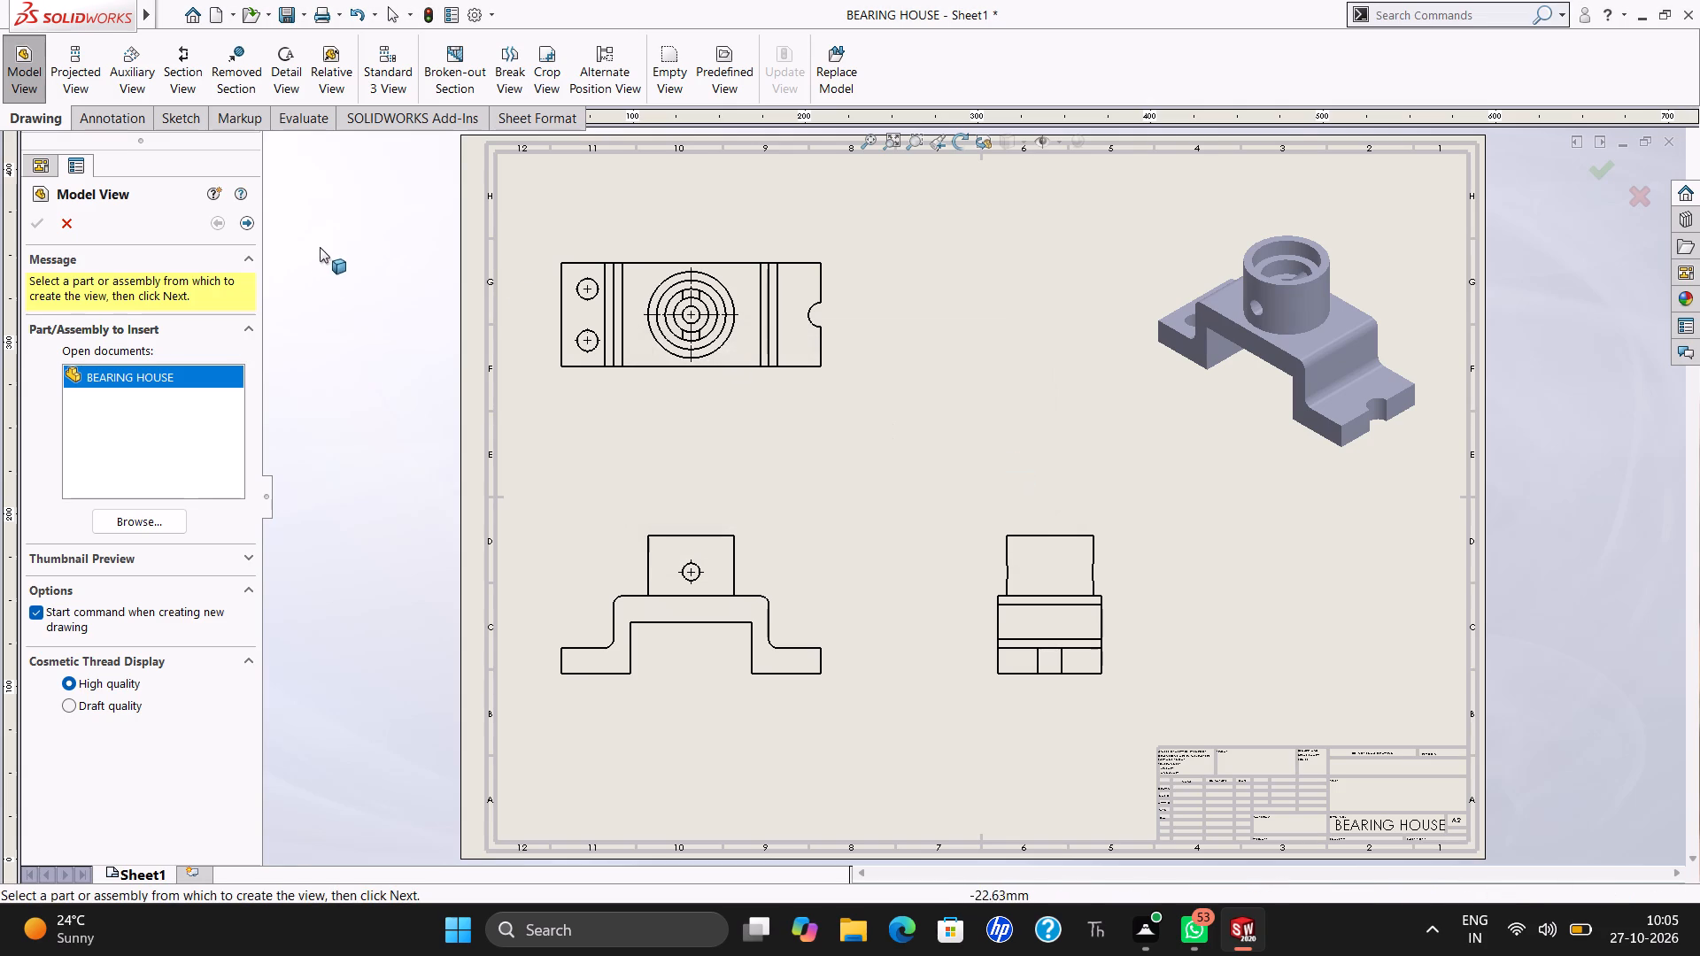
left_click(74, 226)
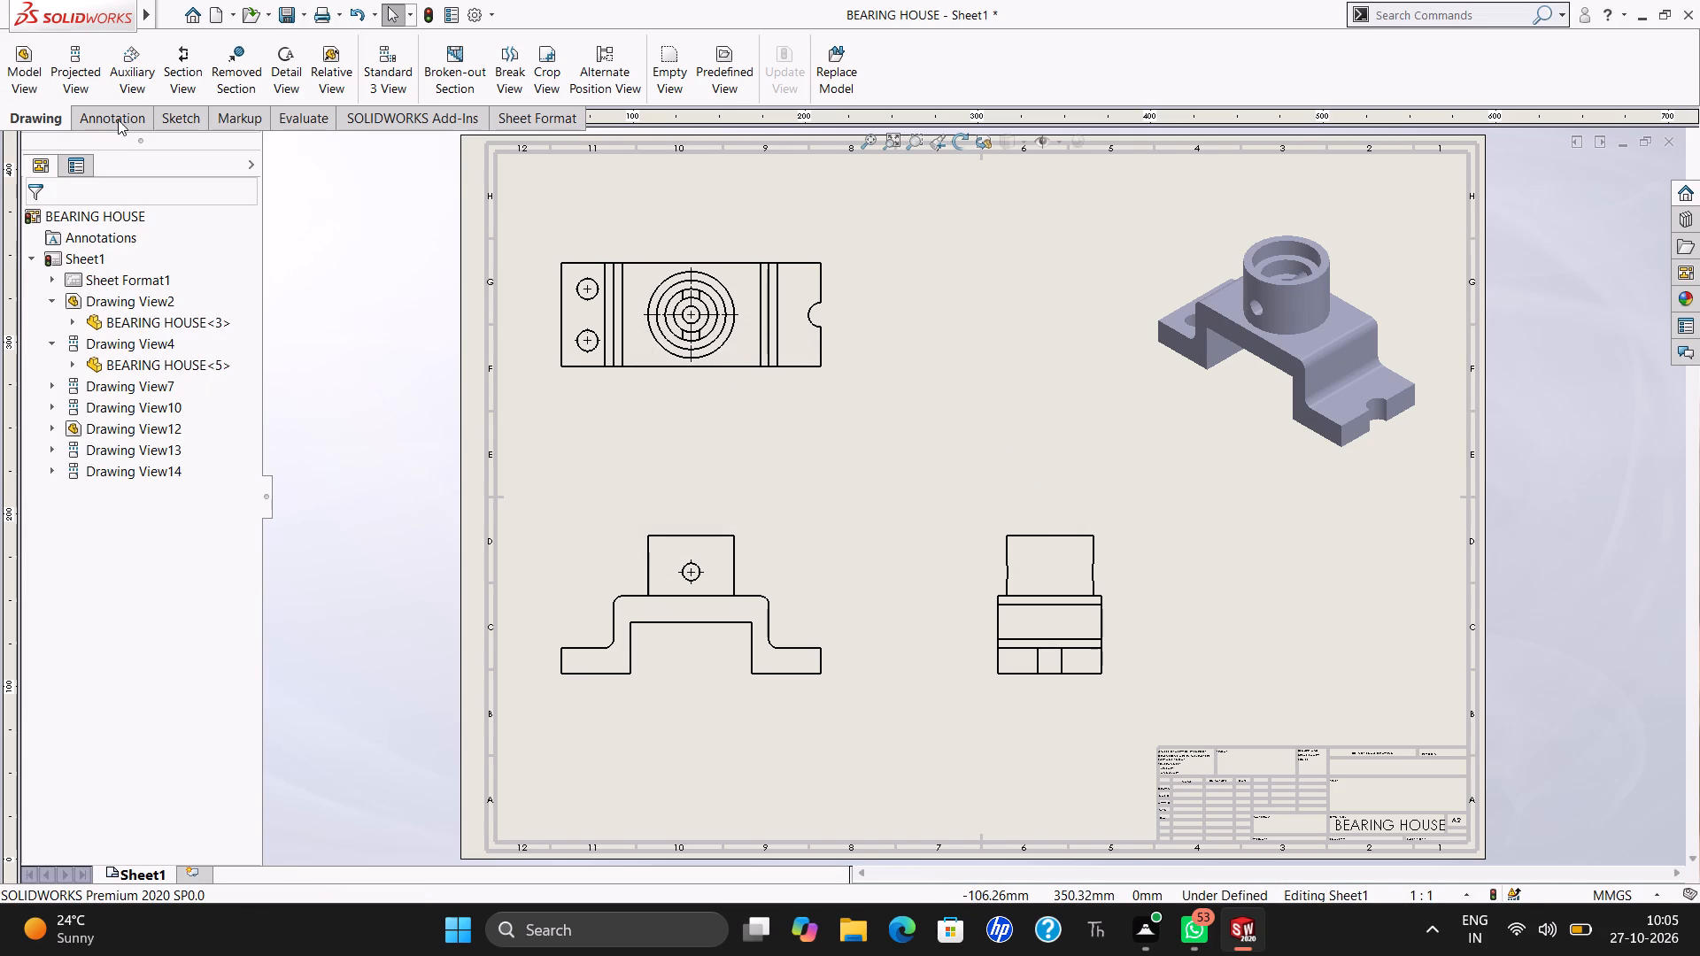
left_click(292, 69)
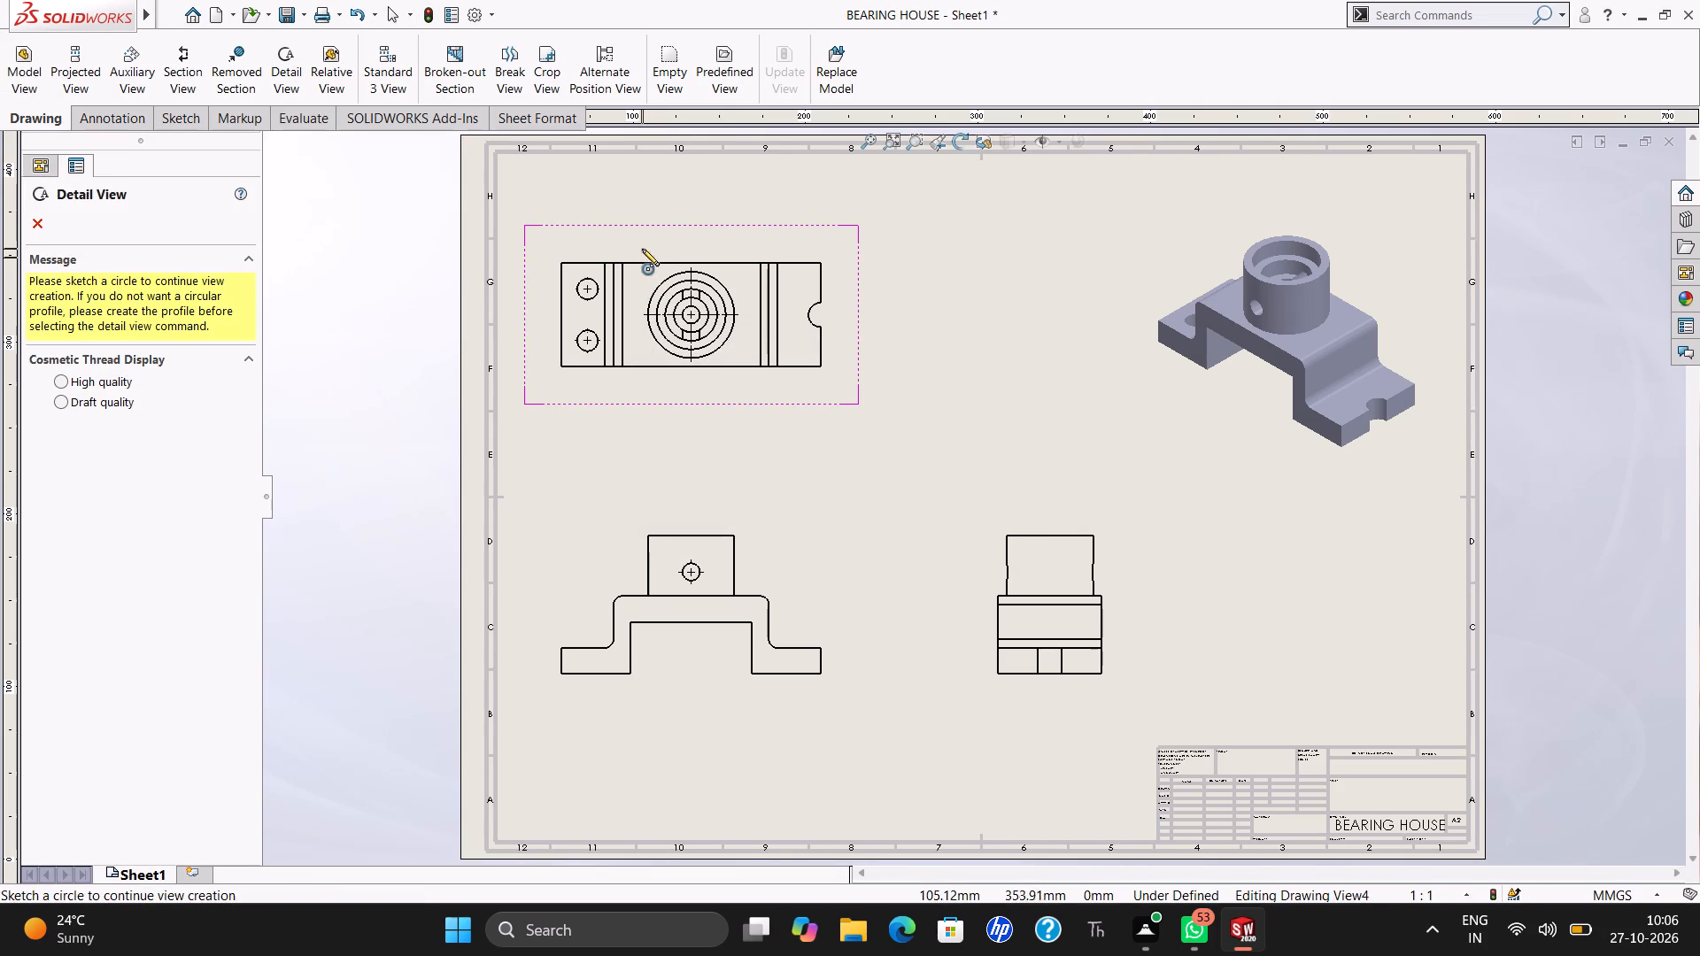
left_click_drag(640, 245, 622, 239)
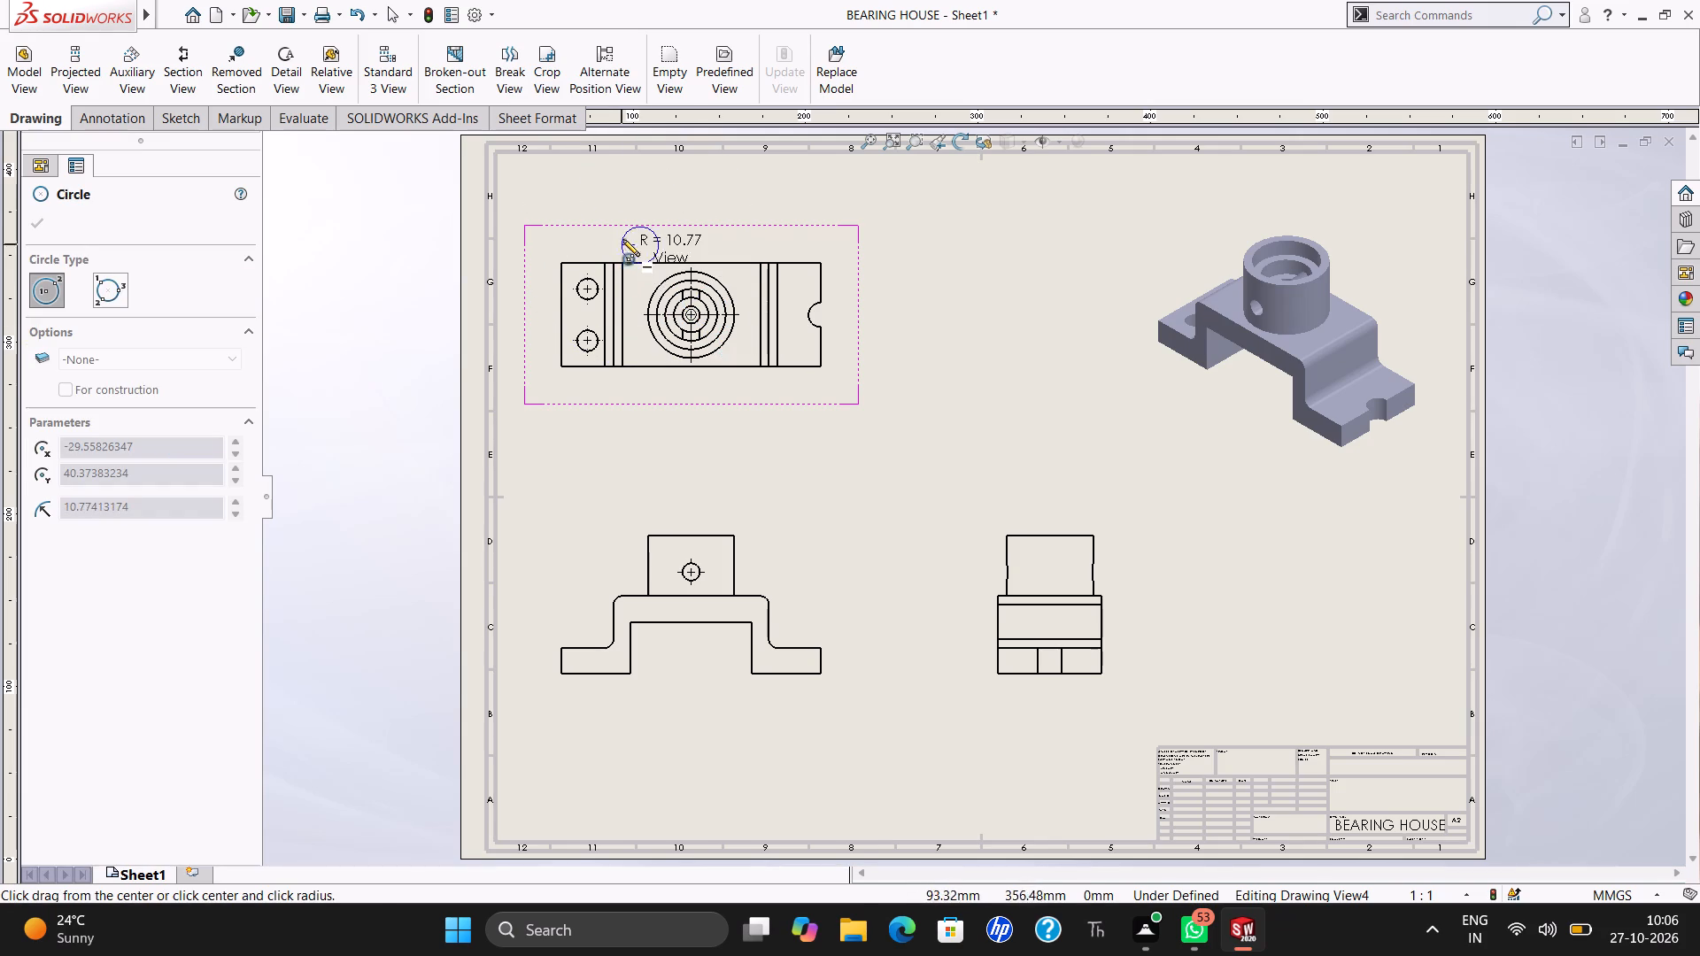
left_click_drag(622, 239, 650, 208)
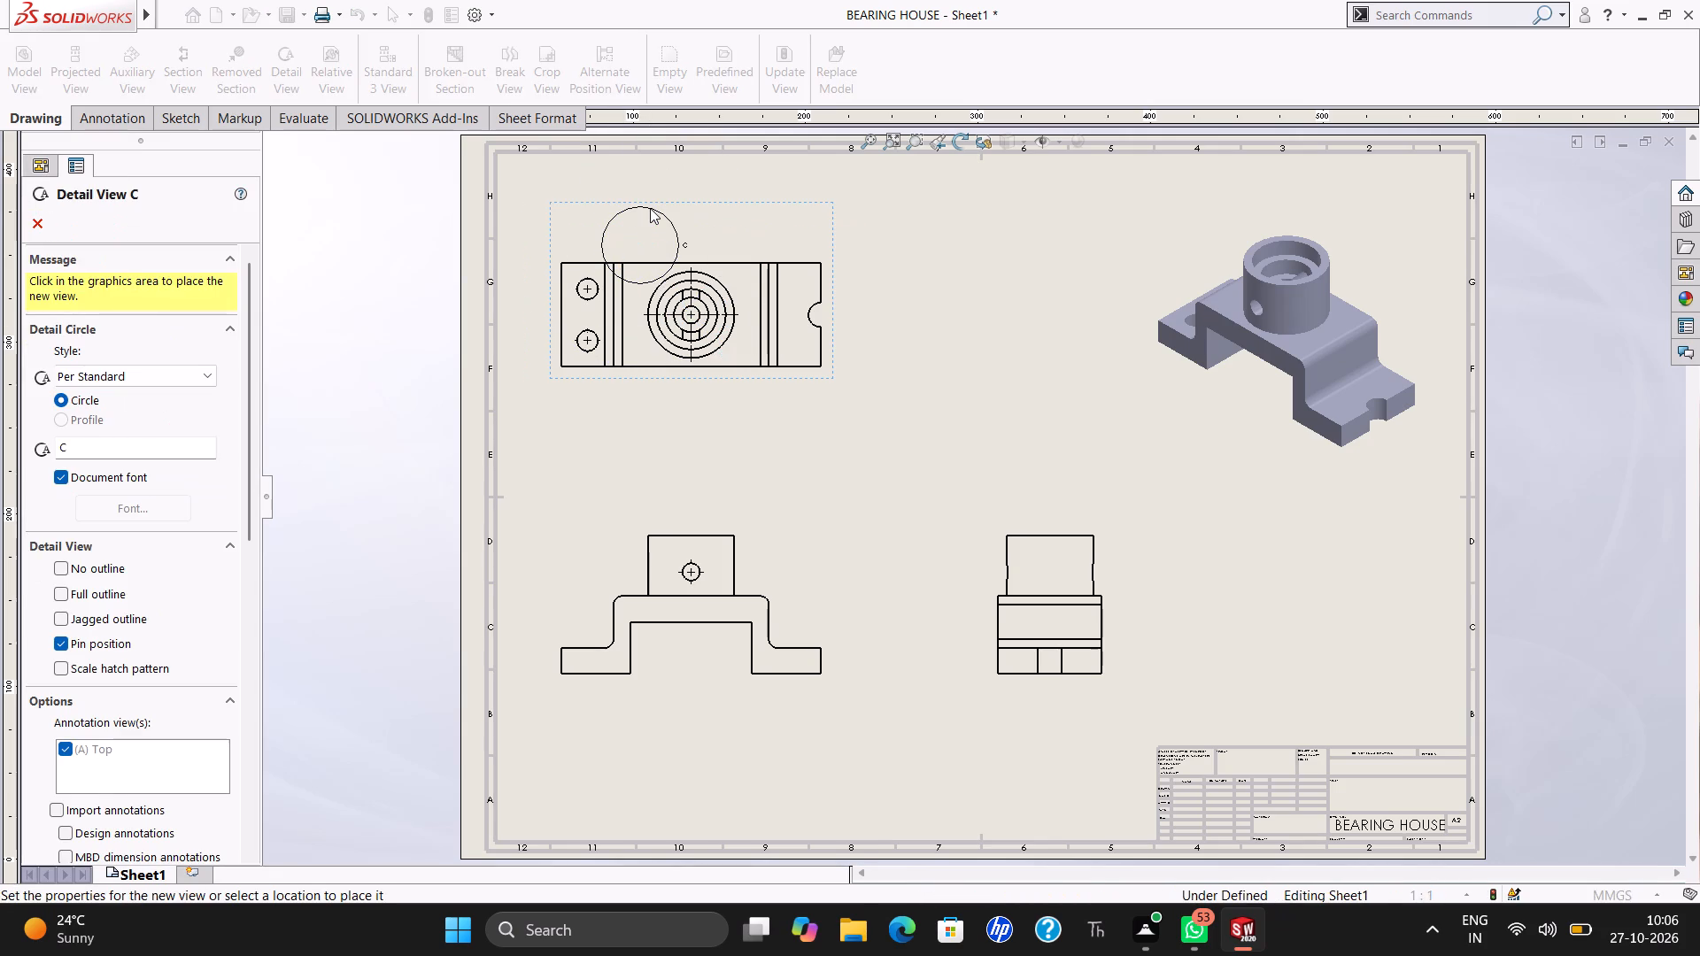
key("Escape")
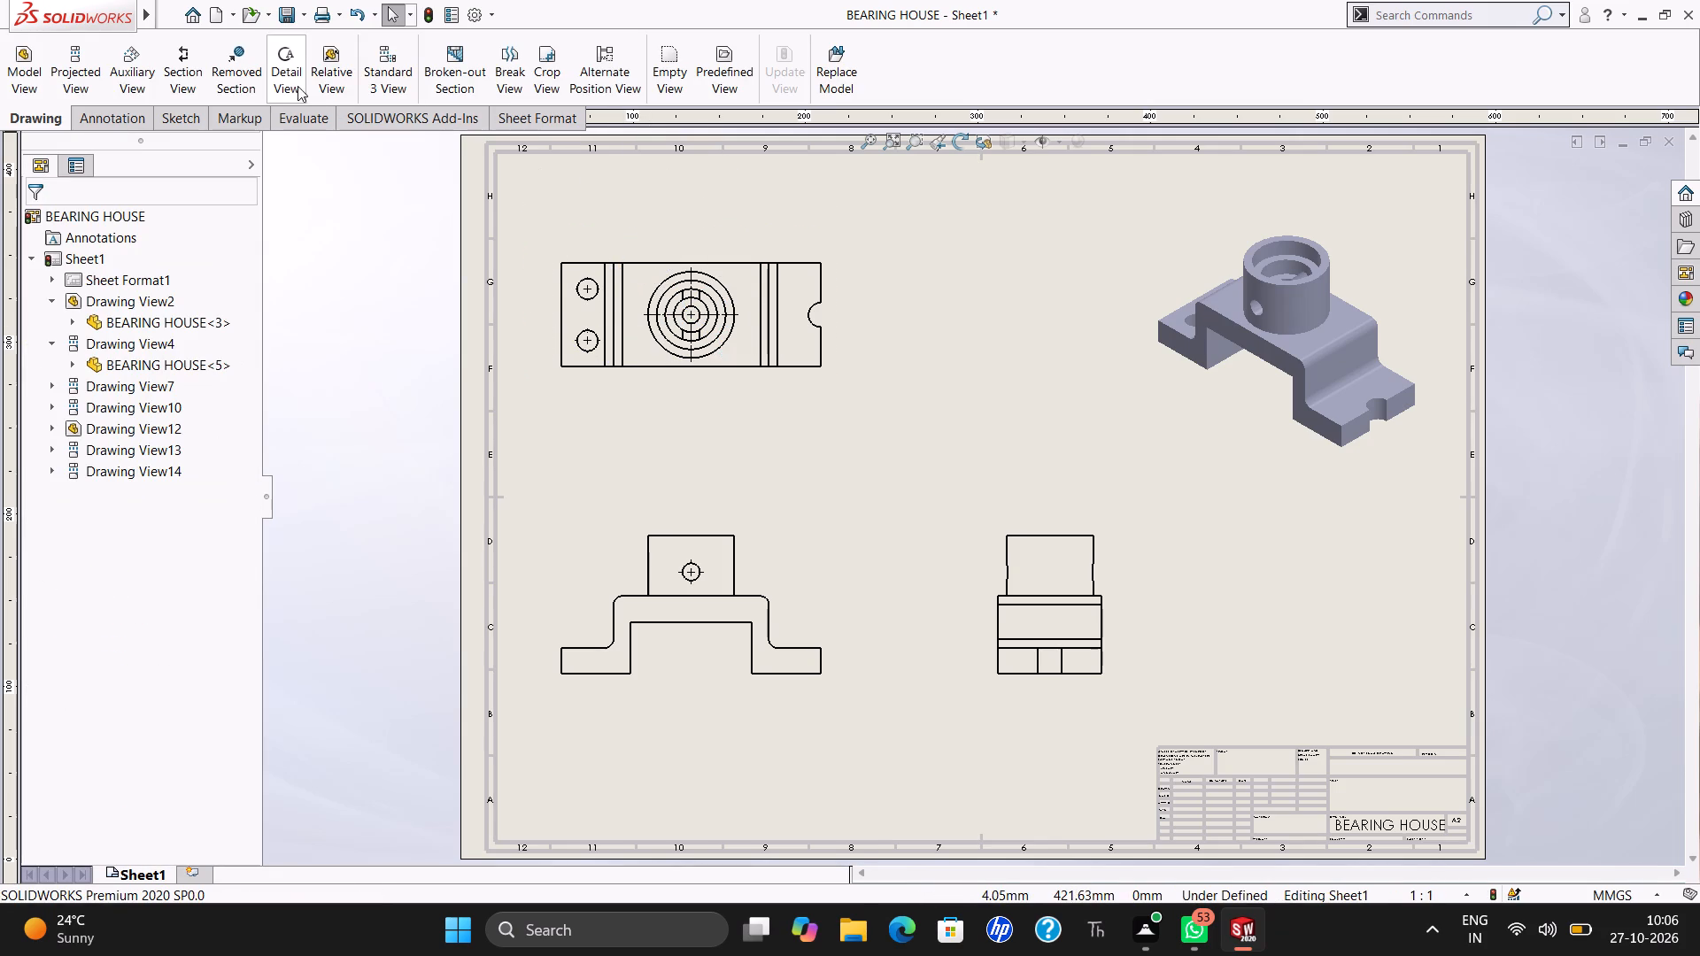
Create a 2:1 circular detail view around the cylindrical boss of the top view, placed between the top view and the isometric view.
left_click(284, 79)
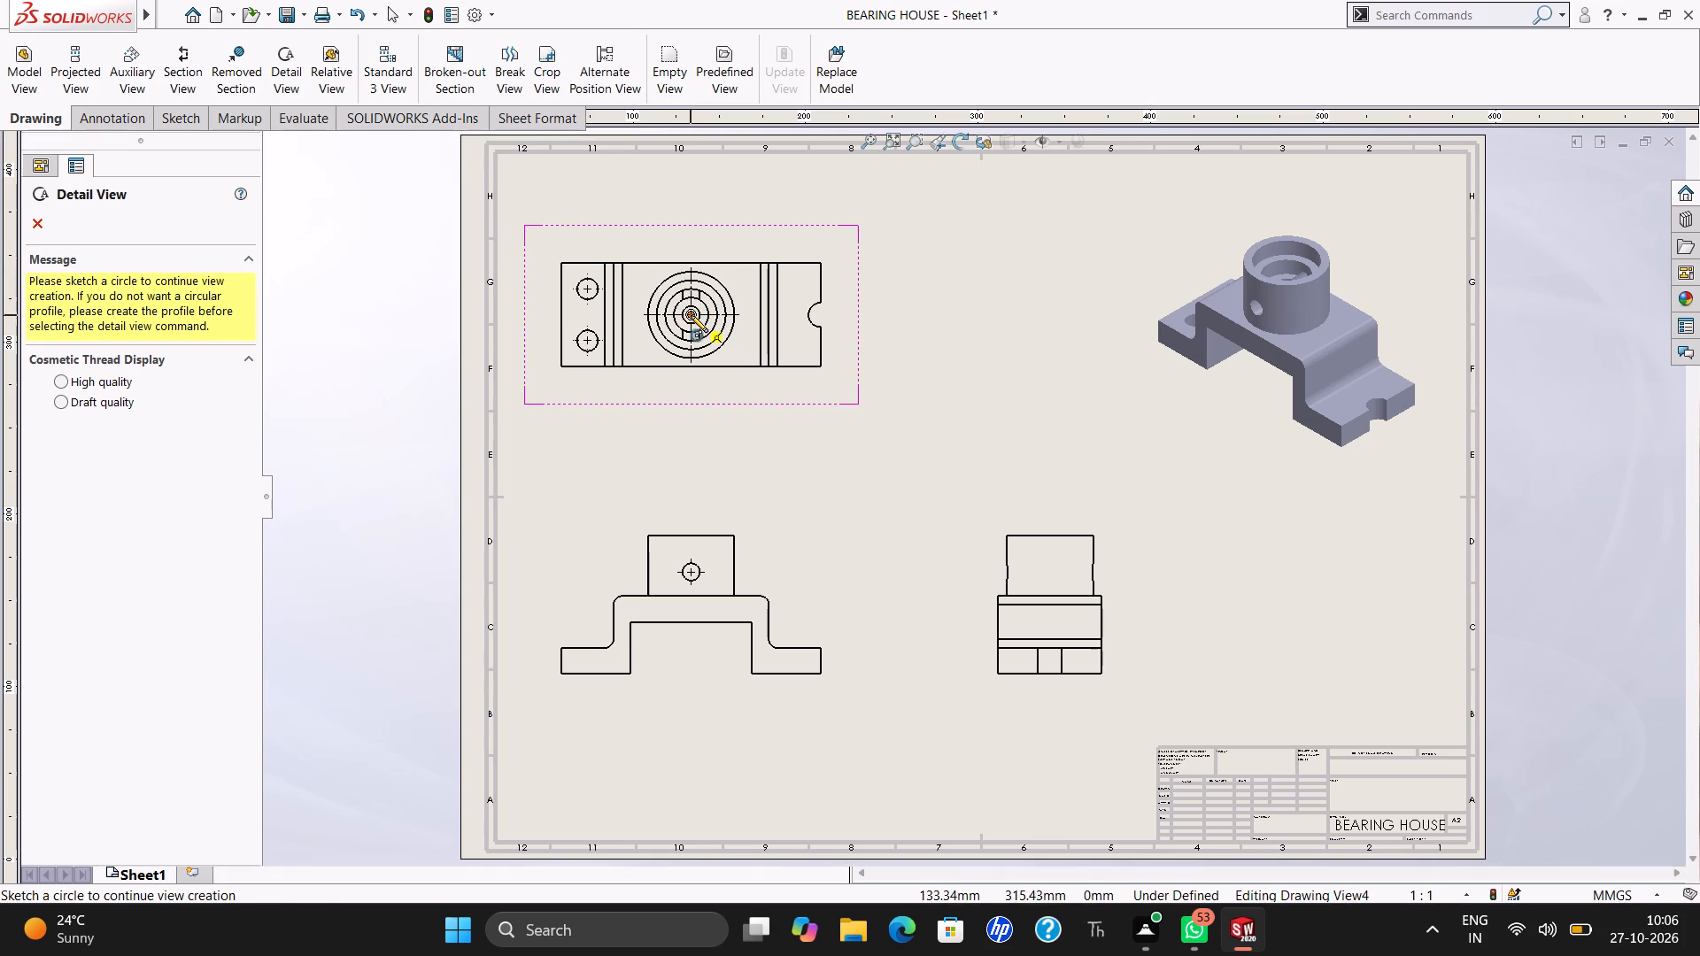
left_click_drag(691, 315, 746, 339)
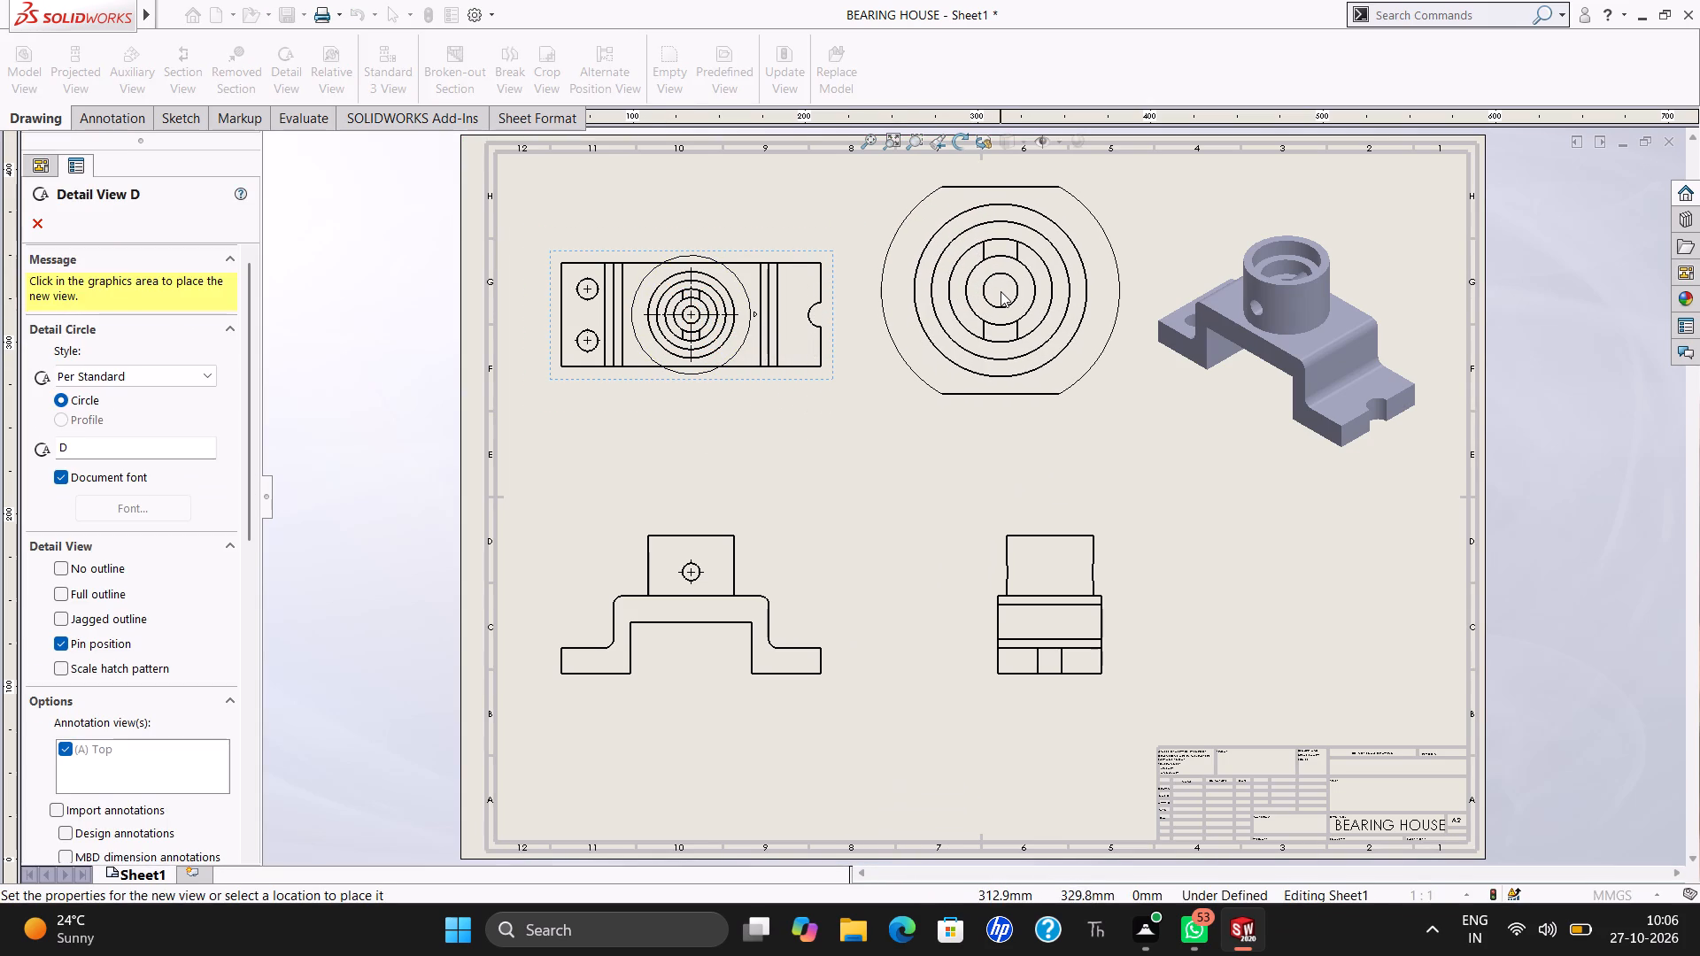
left_click(1001, 293)
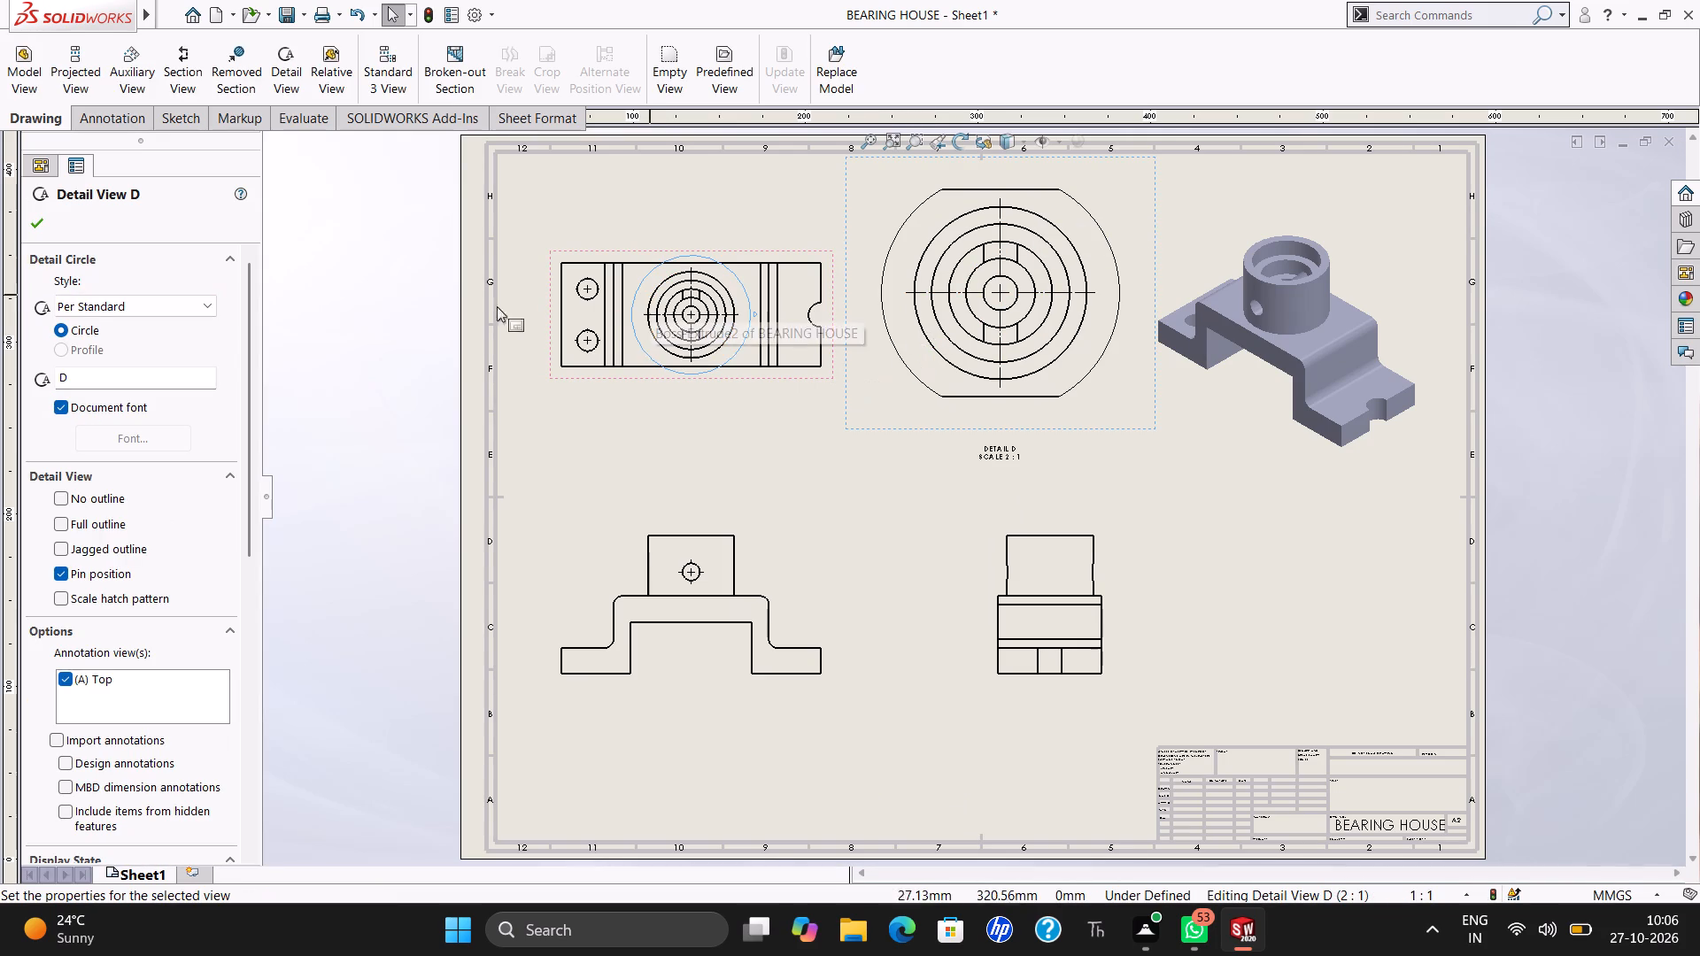
key("Escape")
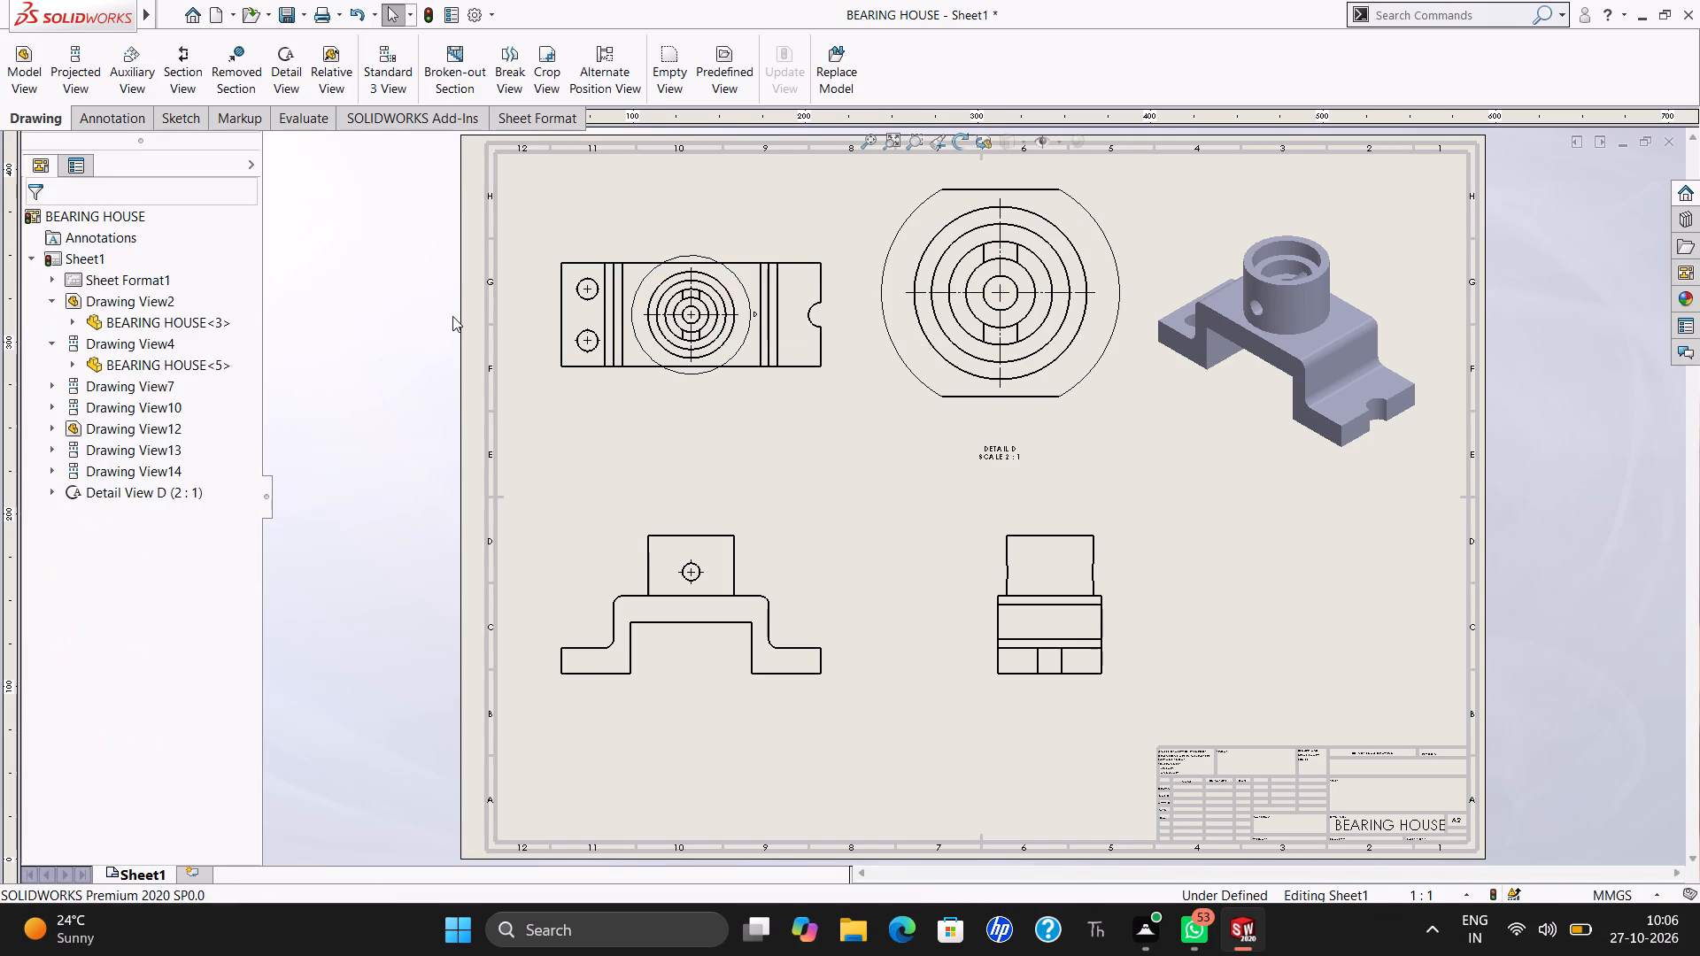
Enlarge the detail view's label text to font size 24 and move the label up closer beneath the detail view.
double_click(984, 460)
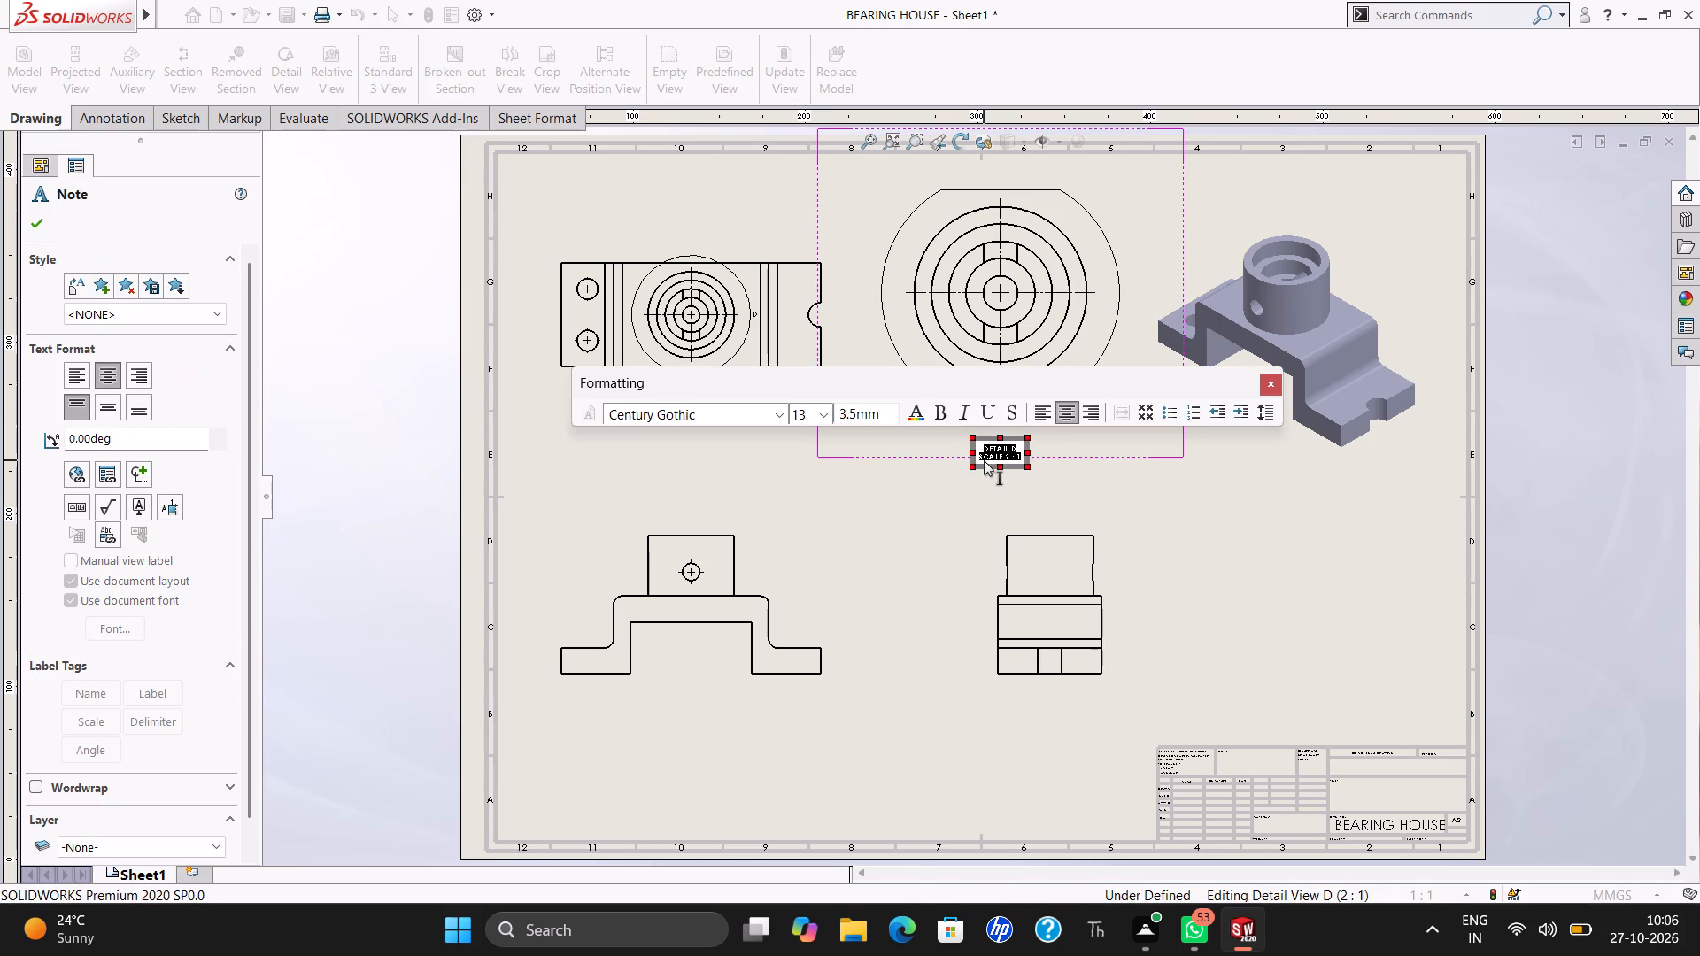
double_click(854, 412)
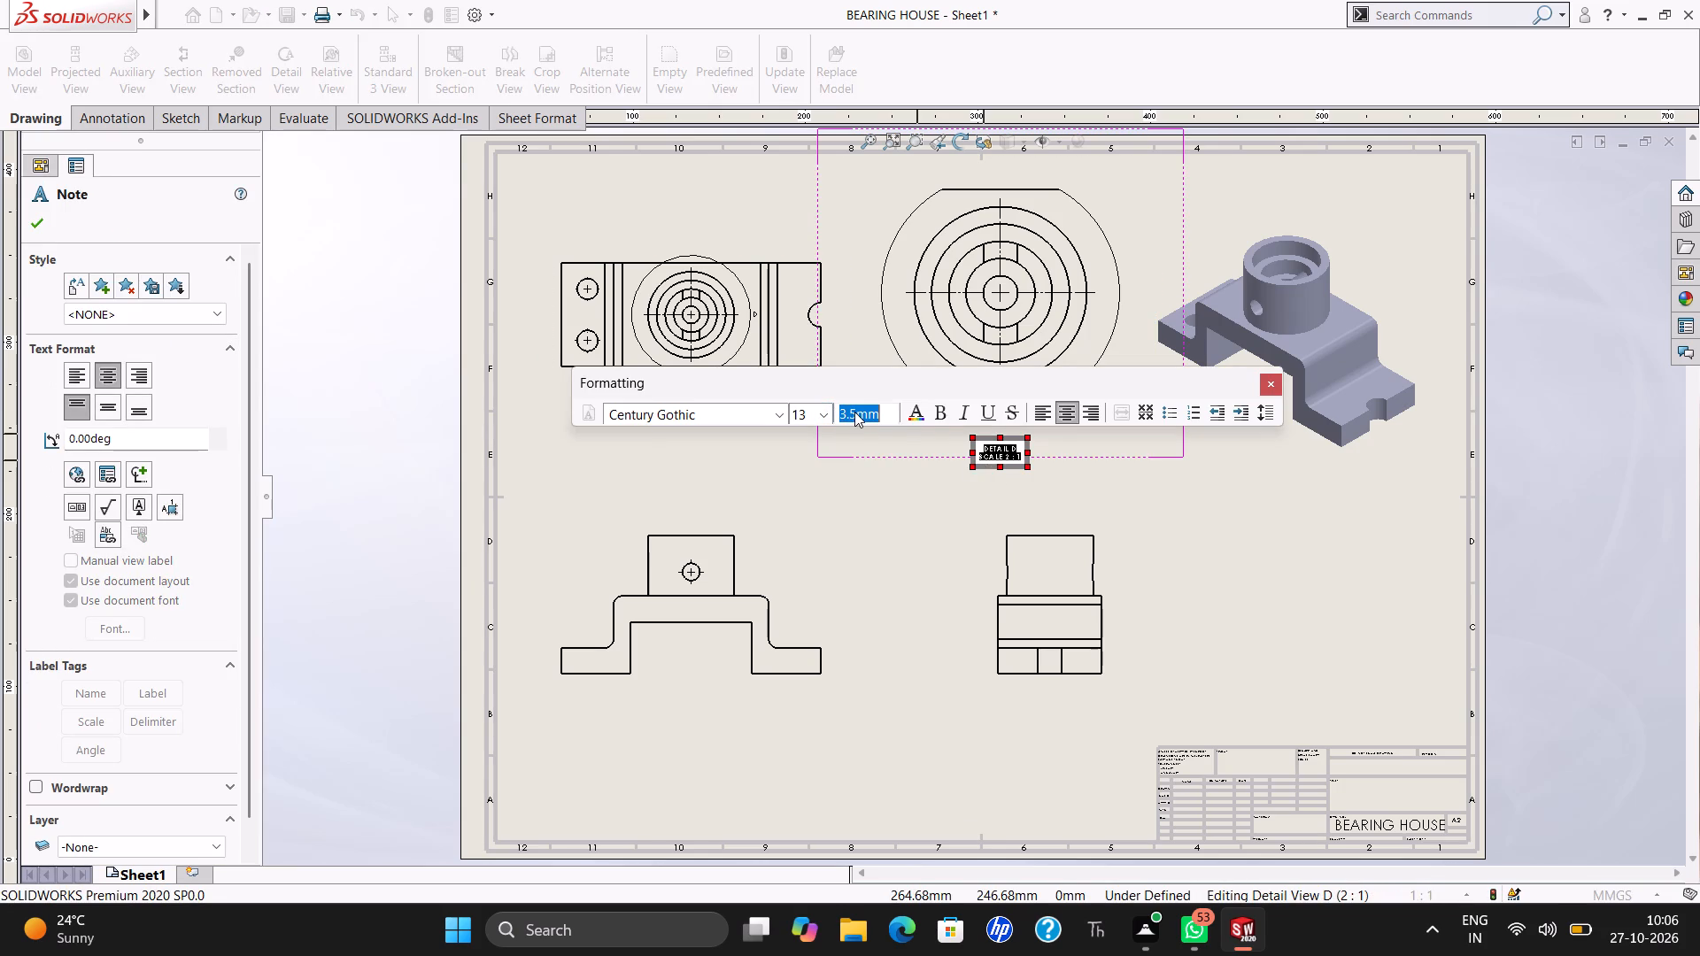
key("5")
key("Return")
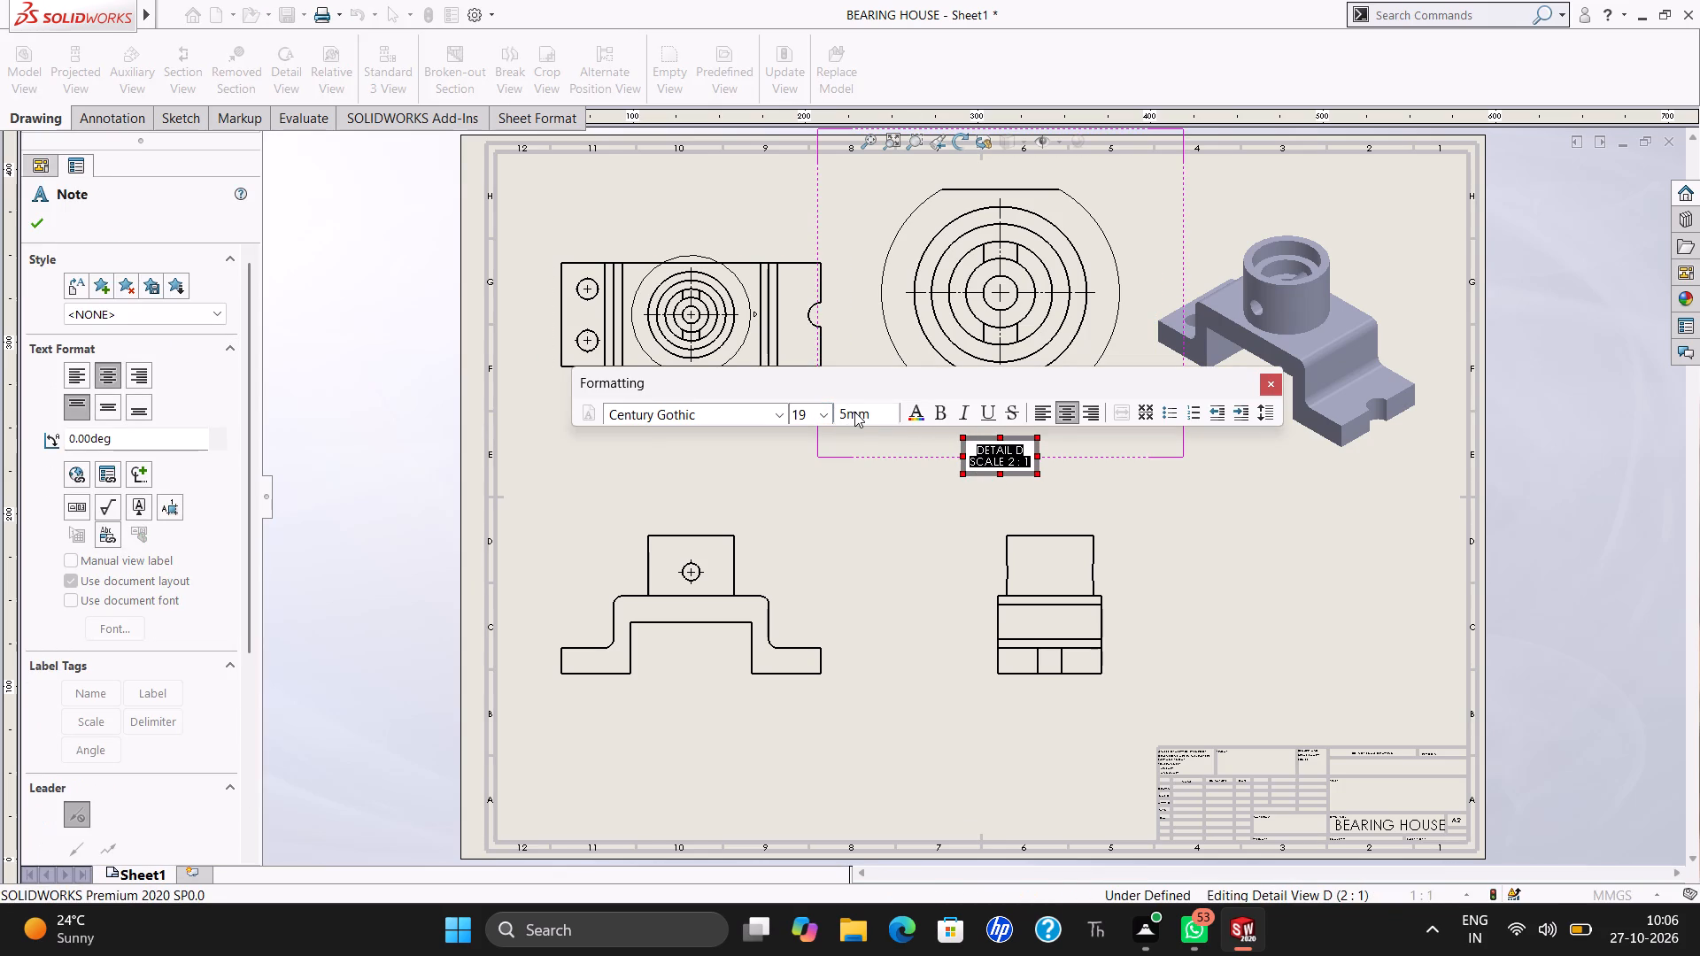
left_click(821, 414)
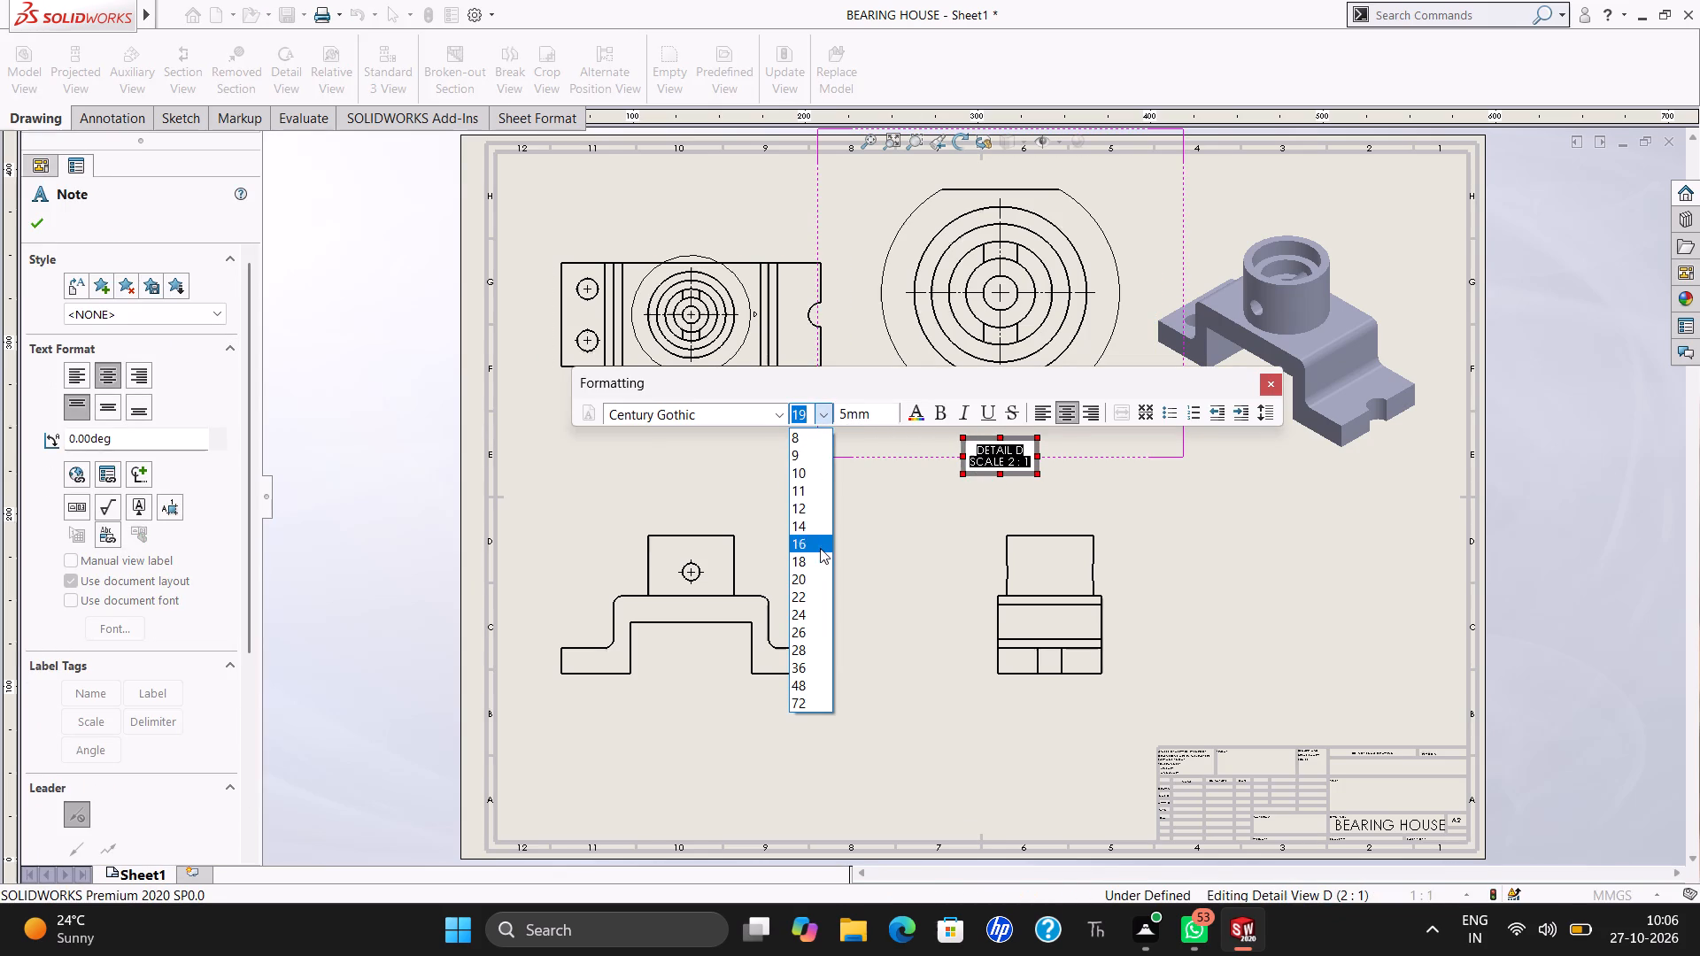
left_click(812, 614)
left_click(867, 583)
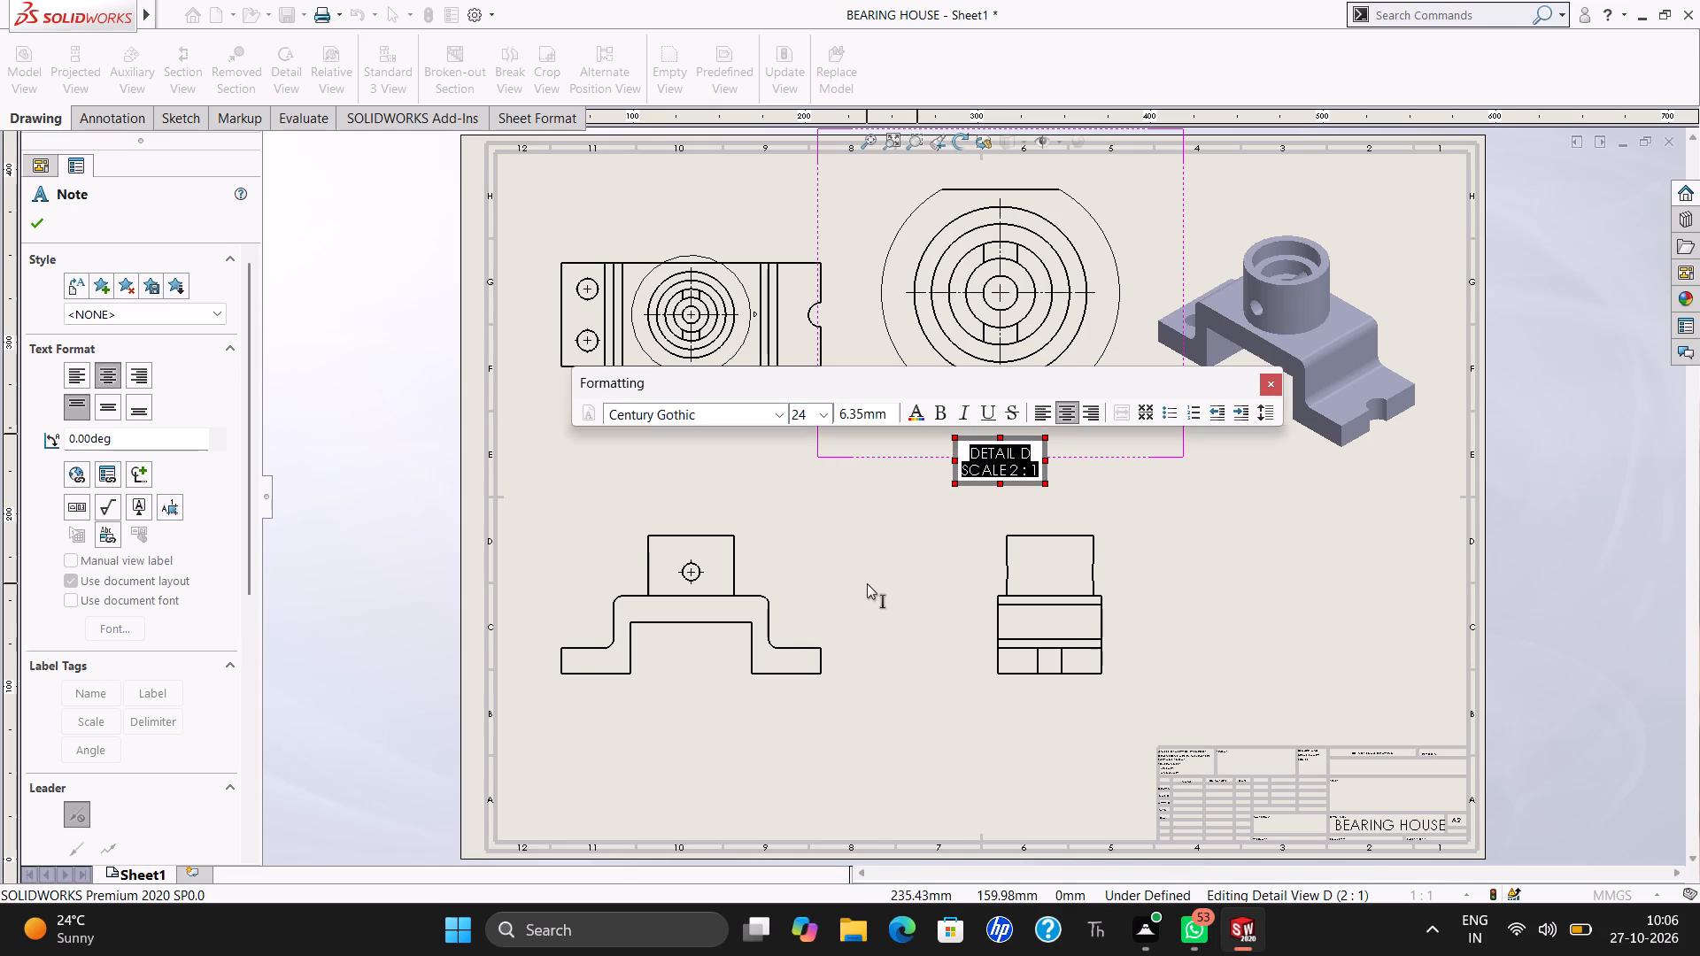
left_click(998, 472)
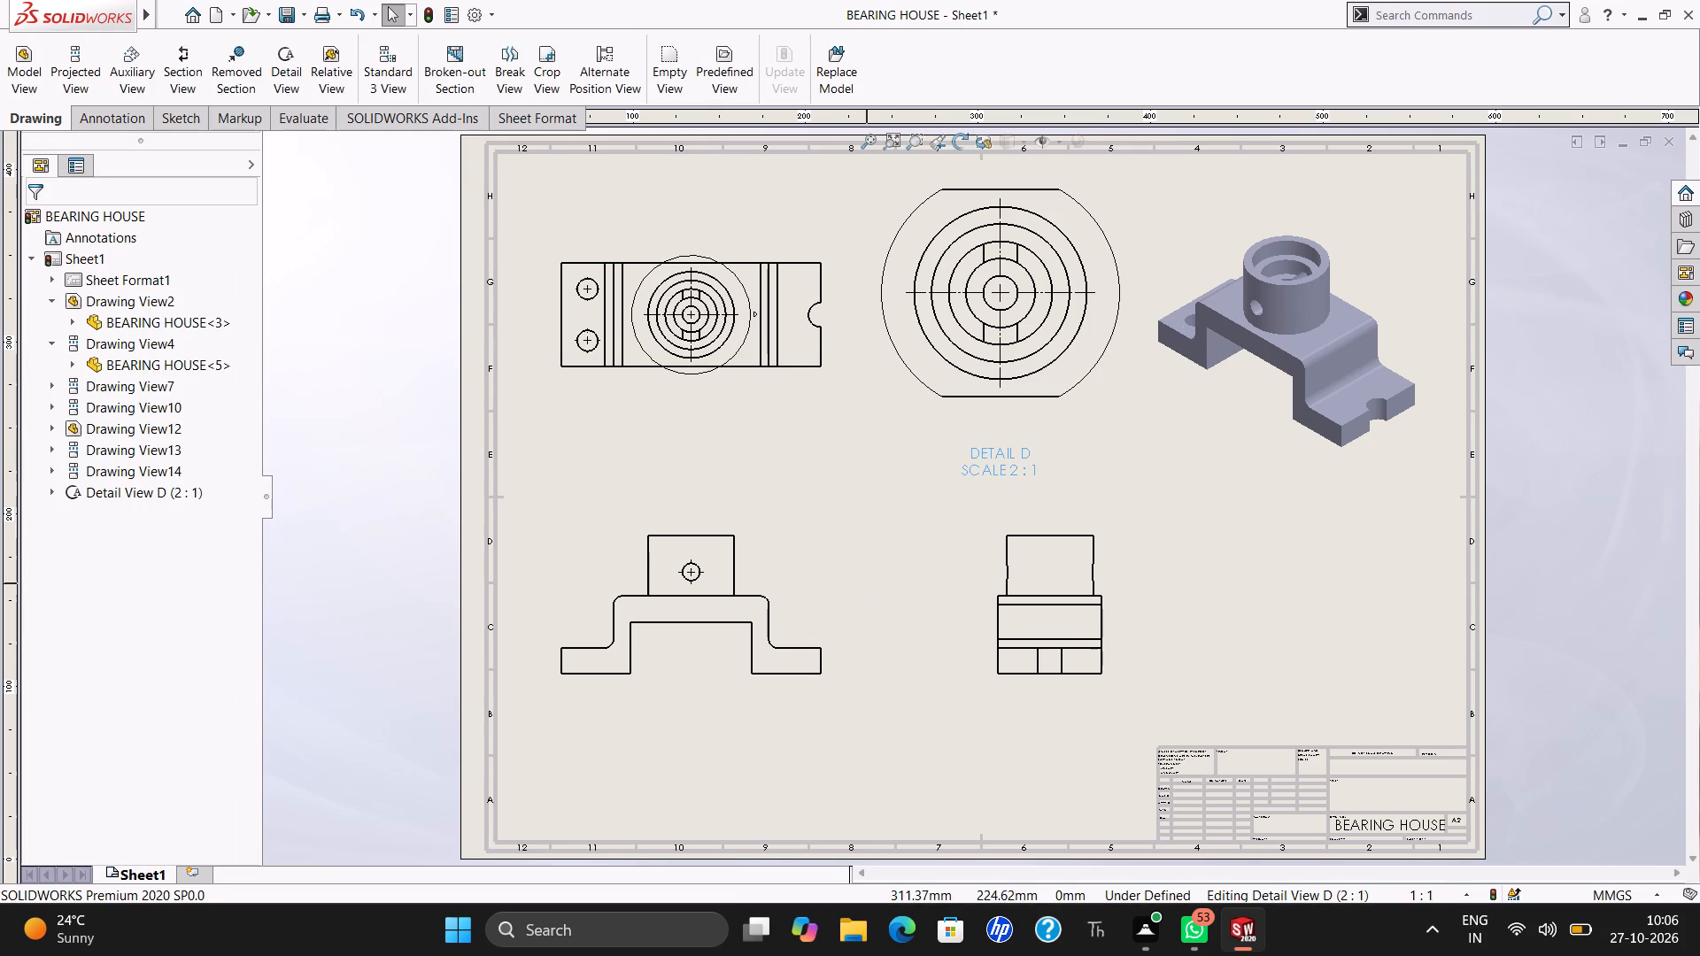
left_click_drag(993, 477, 998, 444)
key("Escape")
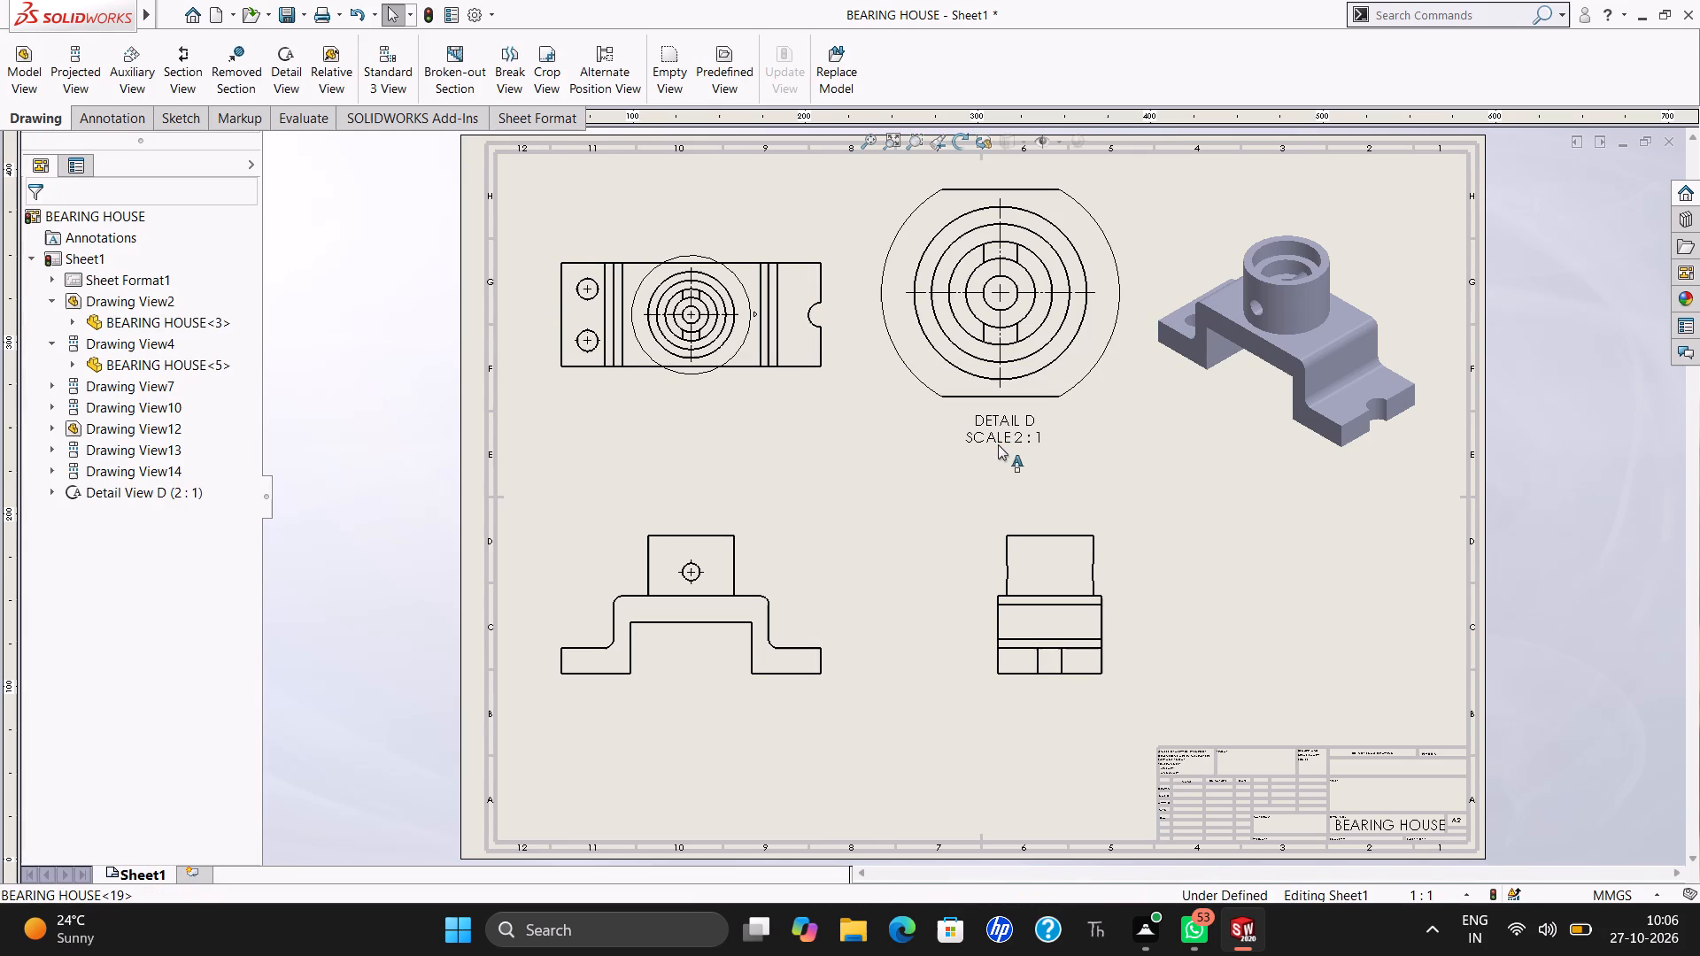
Dimension the diameters of the three outermost concentric circles of the boss in the detail view with Smart Dimension.
left_click(174, 105)
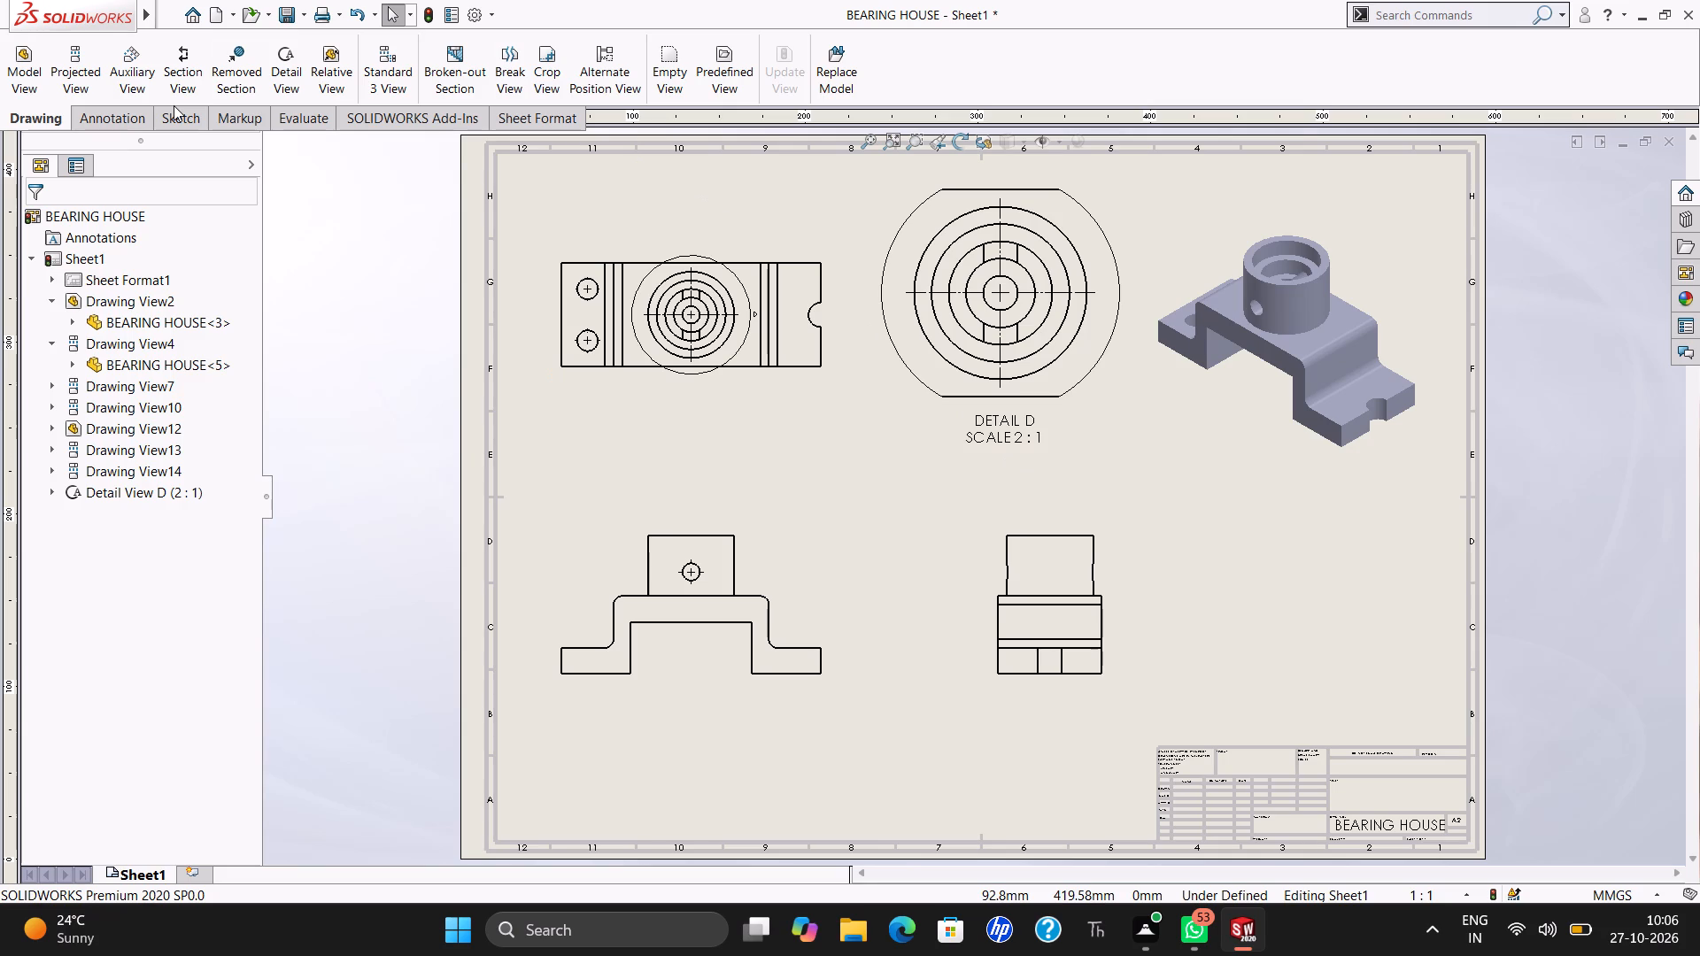
left_click(170, 114)
left_click(81, 67)
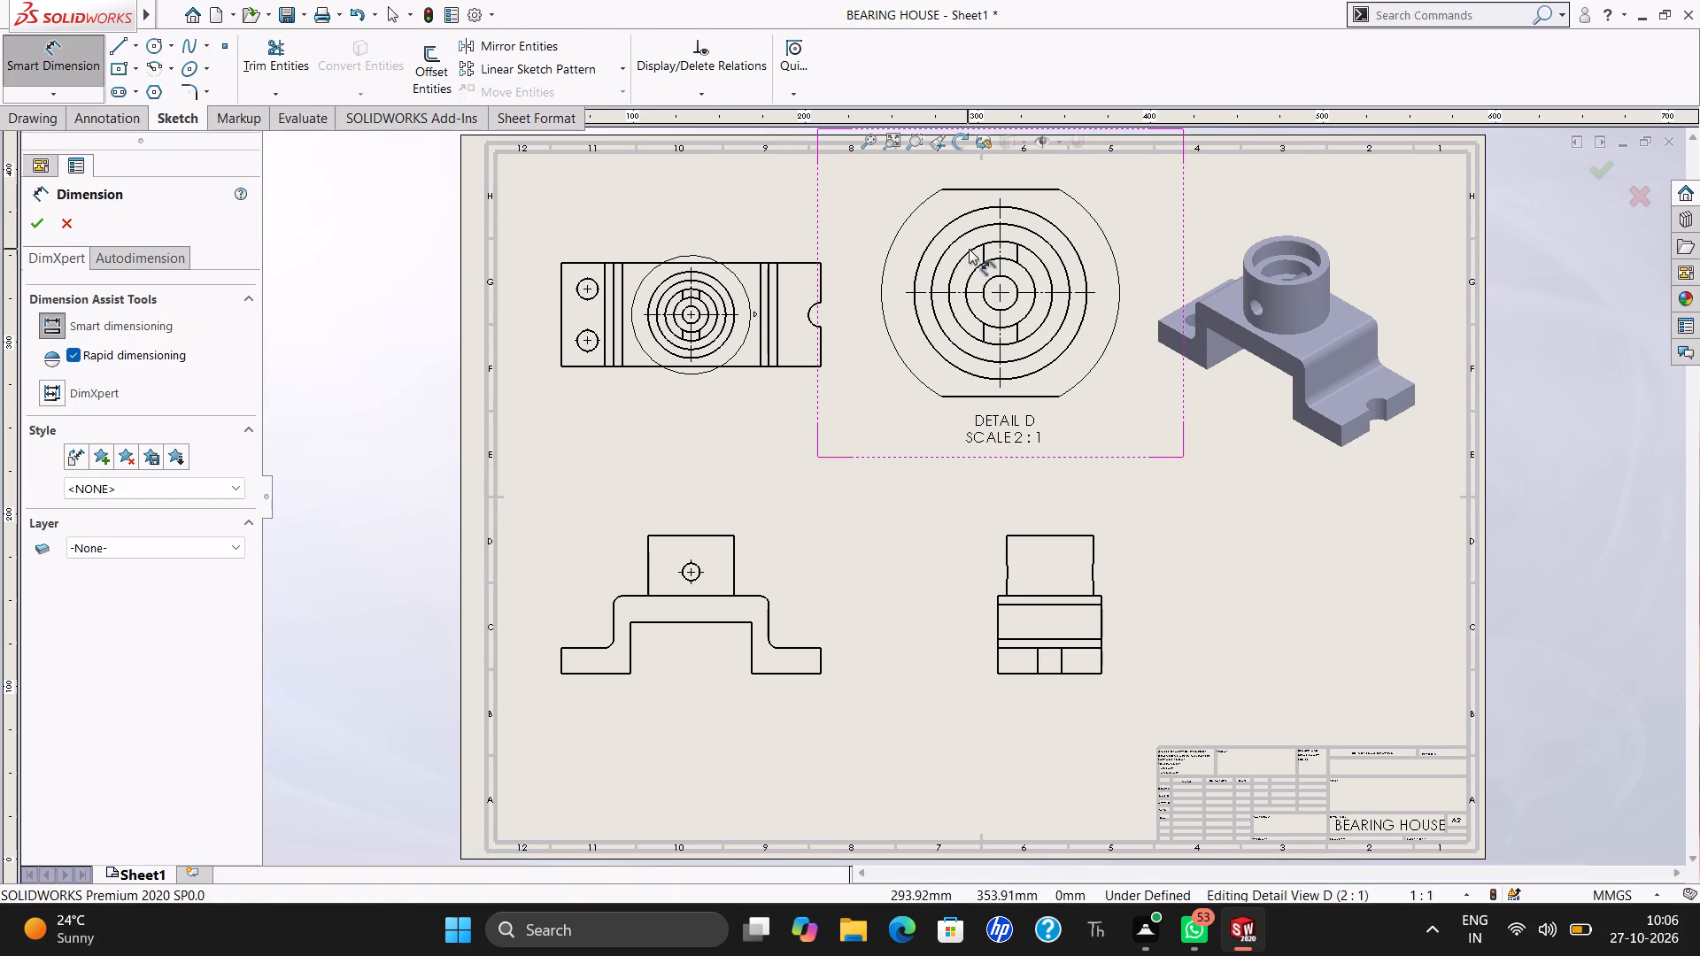
left_click(1071, 242)
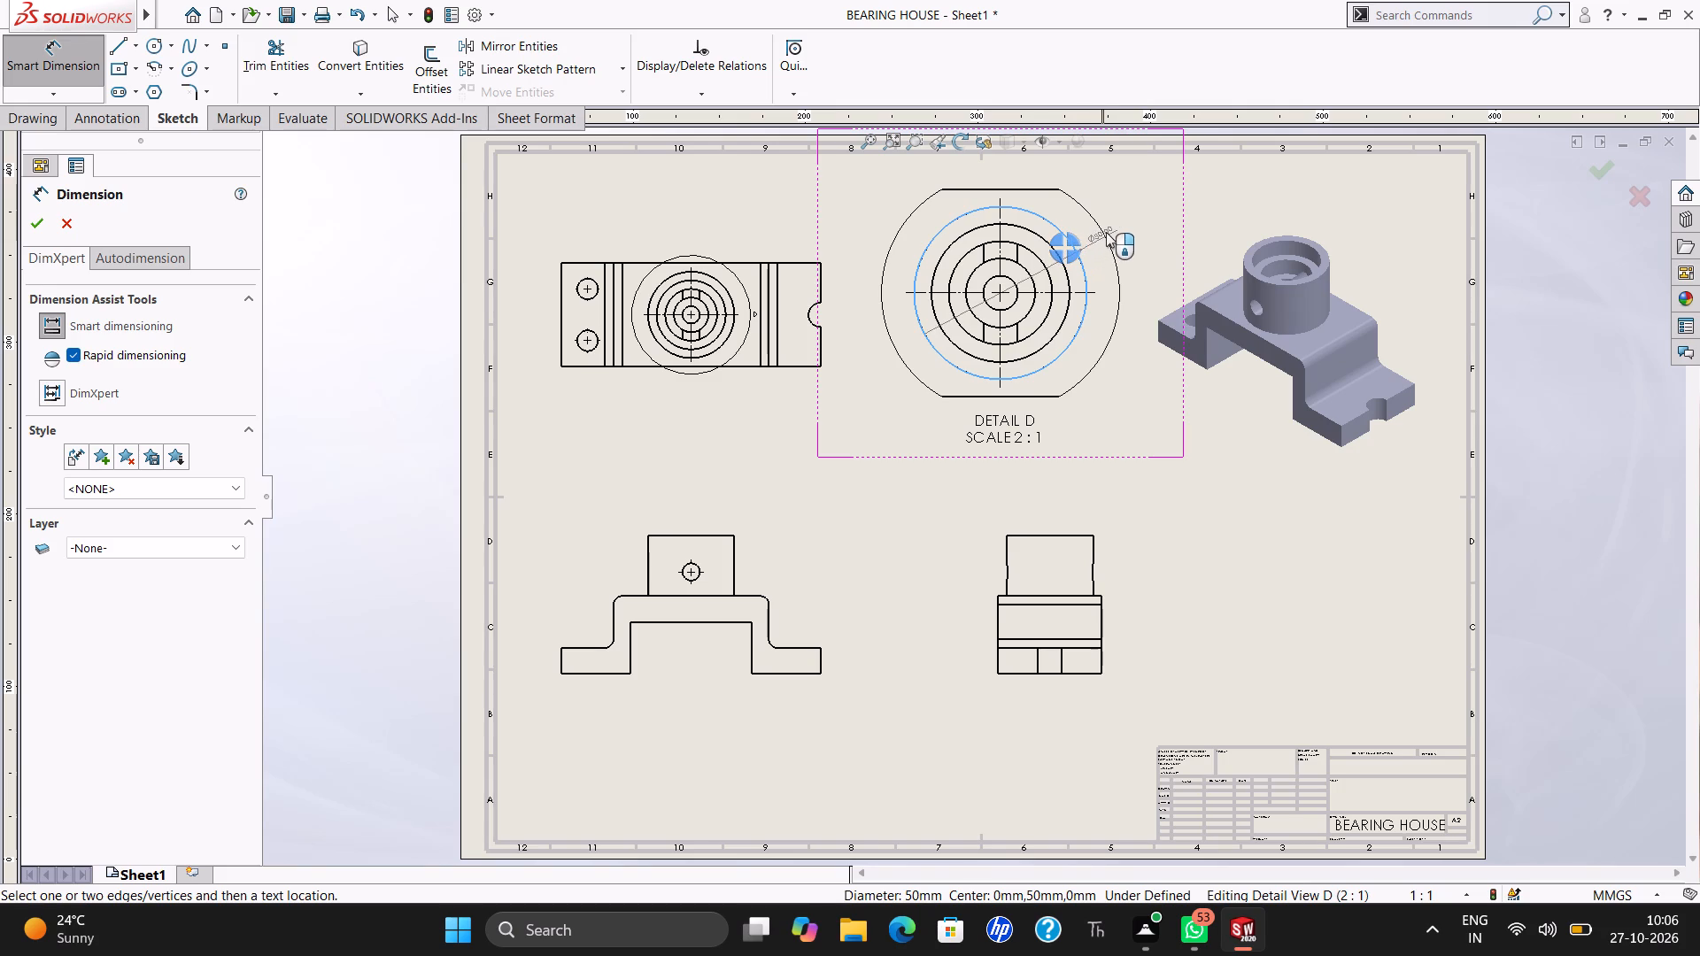
left_click(1113, 220)
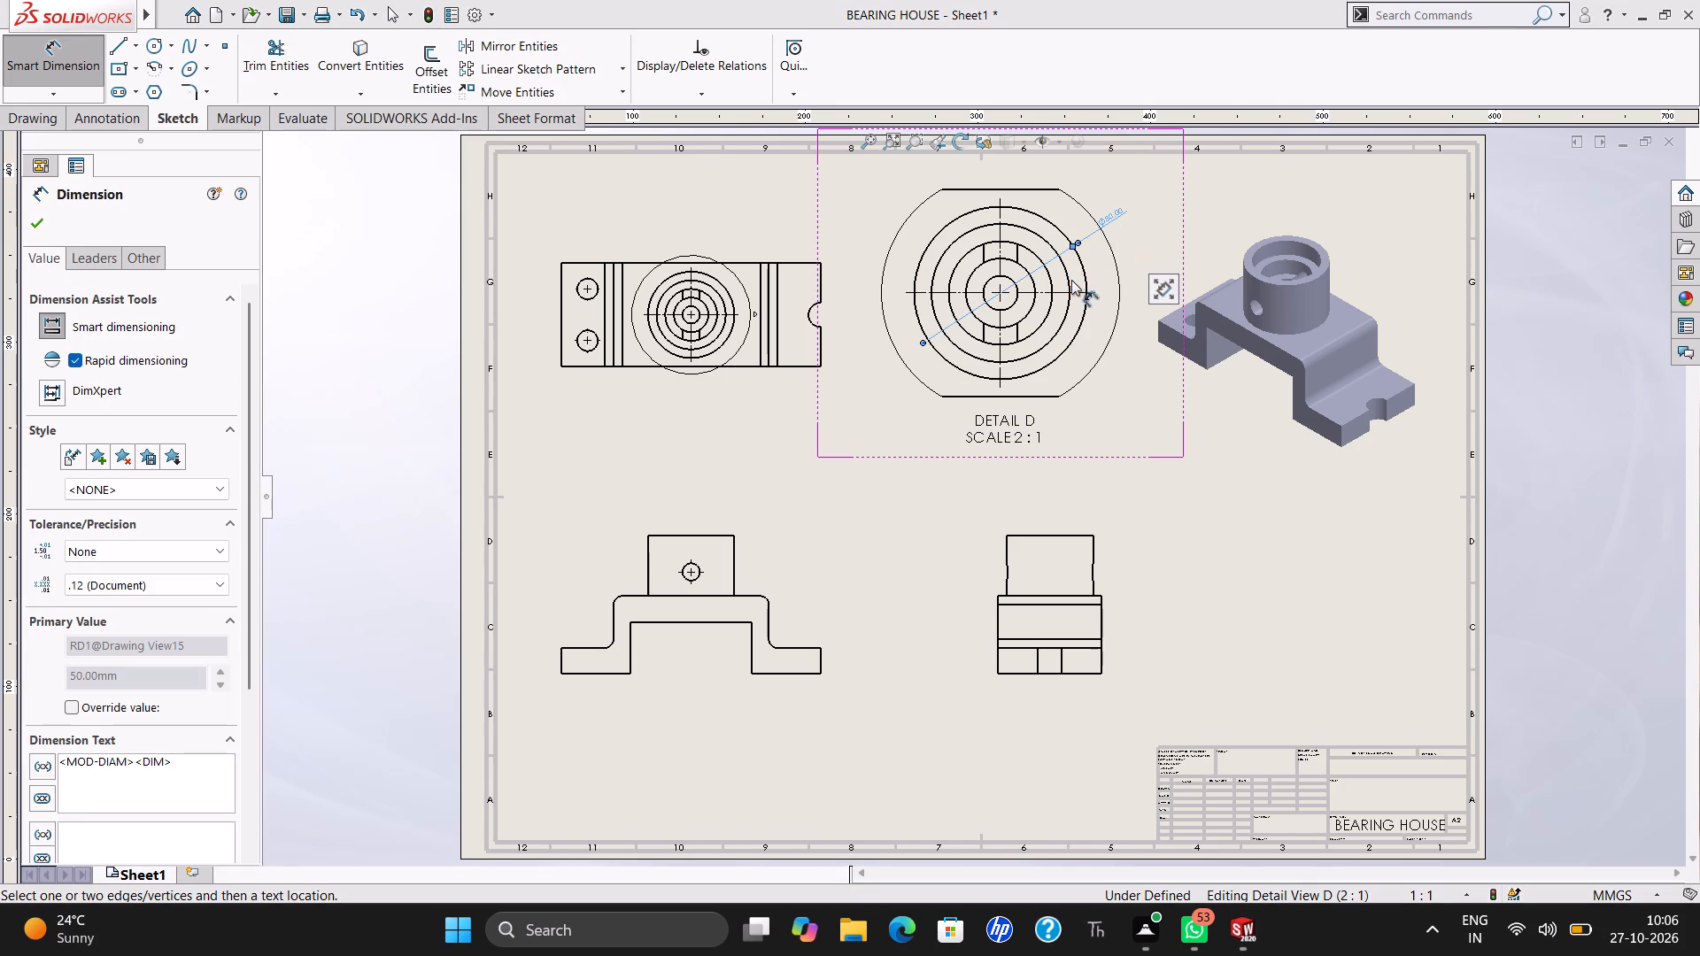
left_click_drag(1069, 280, 1110, 289)
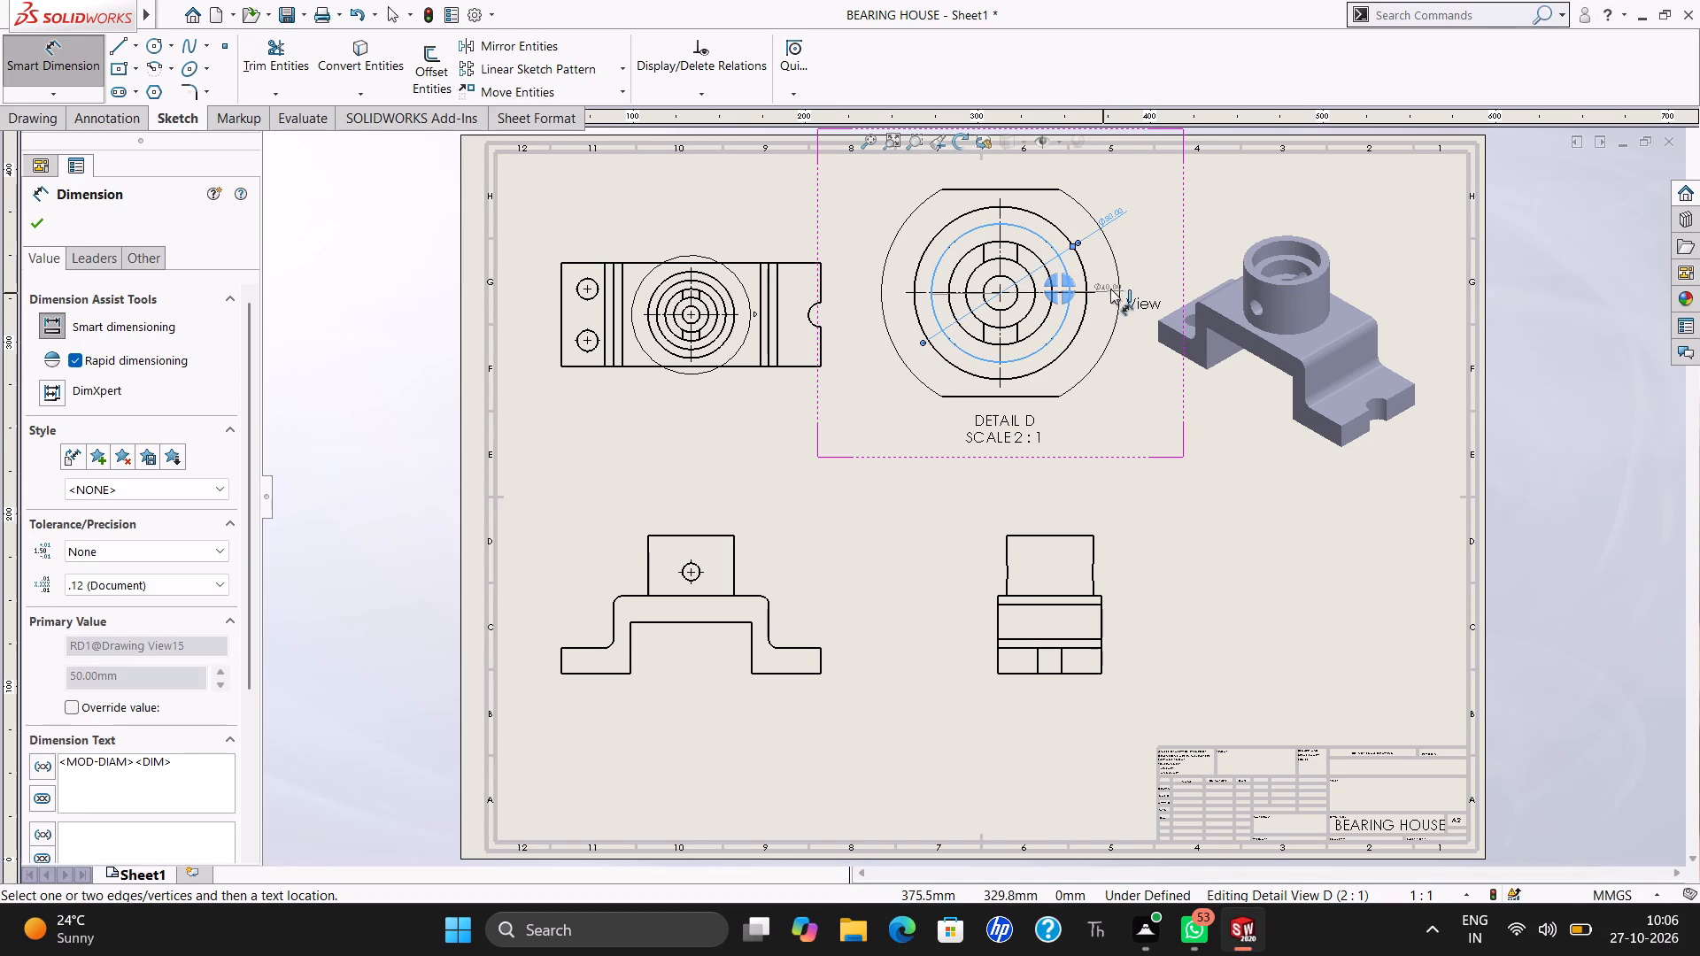
left_click_drag(1110, 289, 1135, 270)
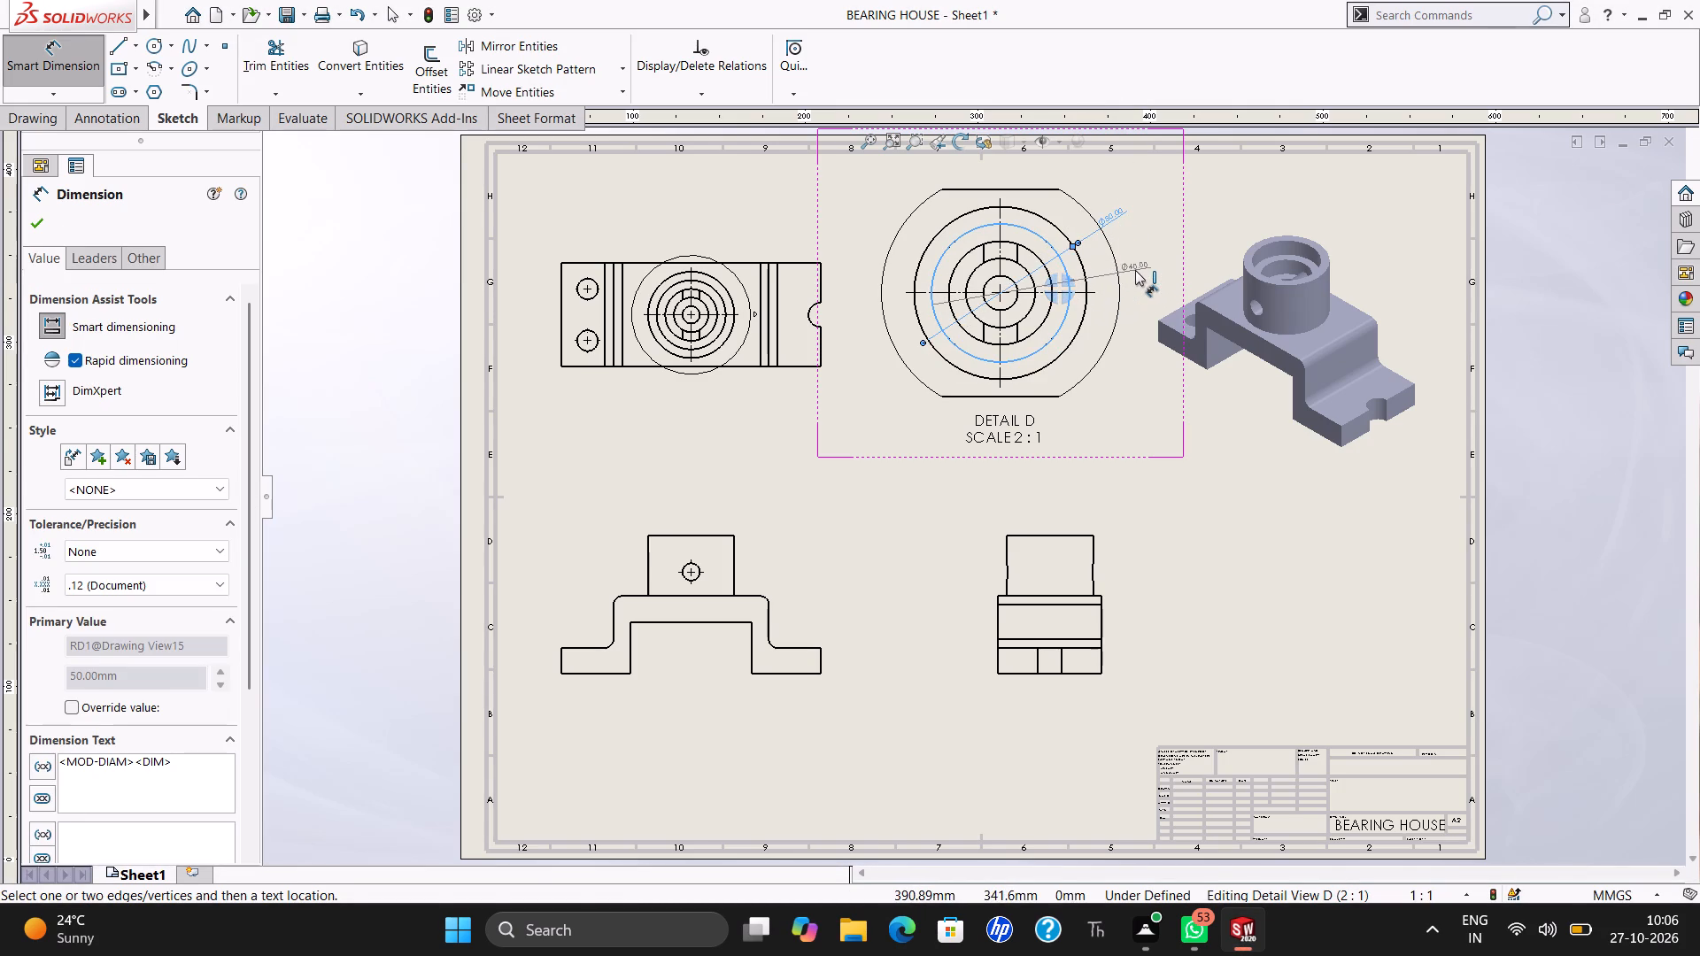
left_click(1135, 270)
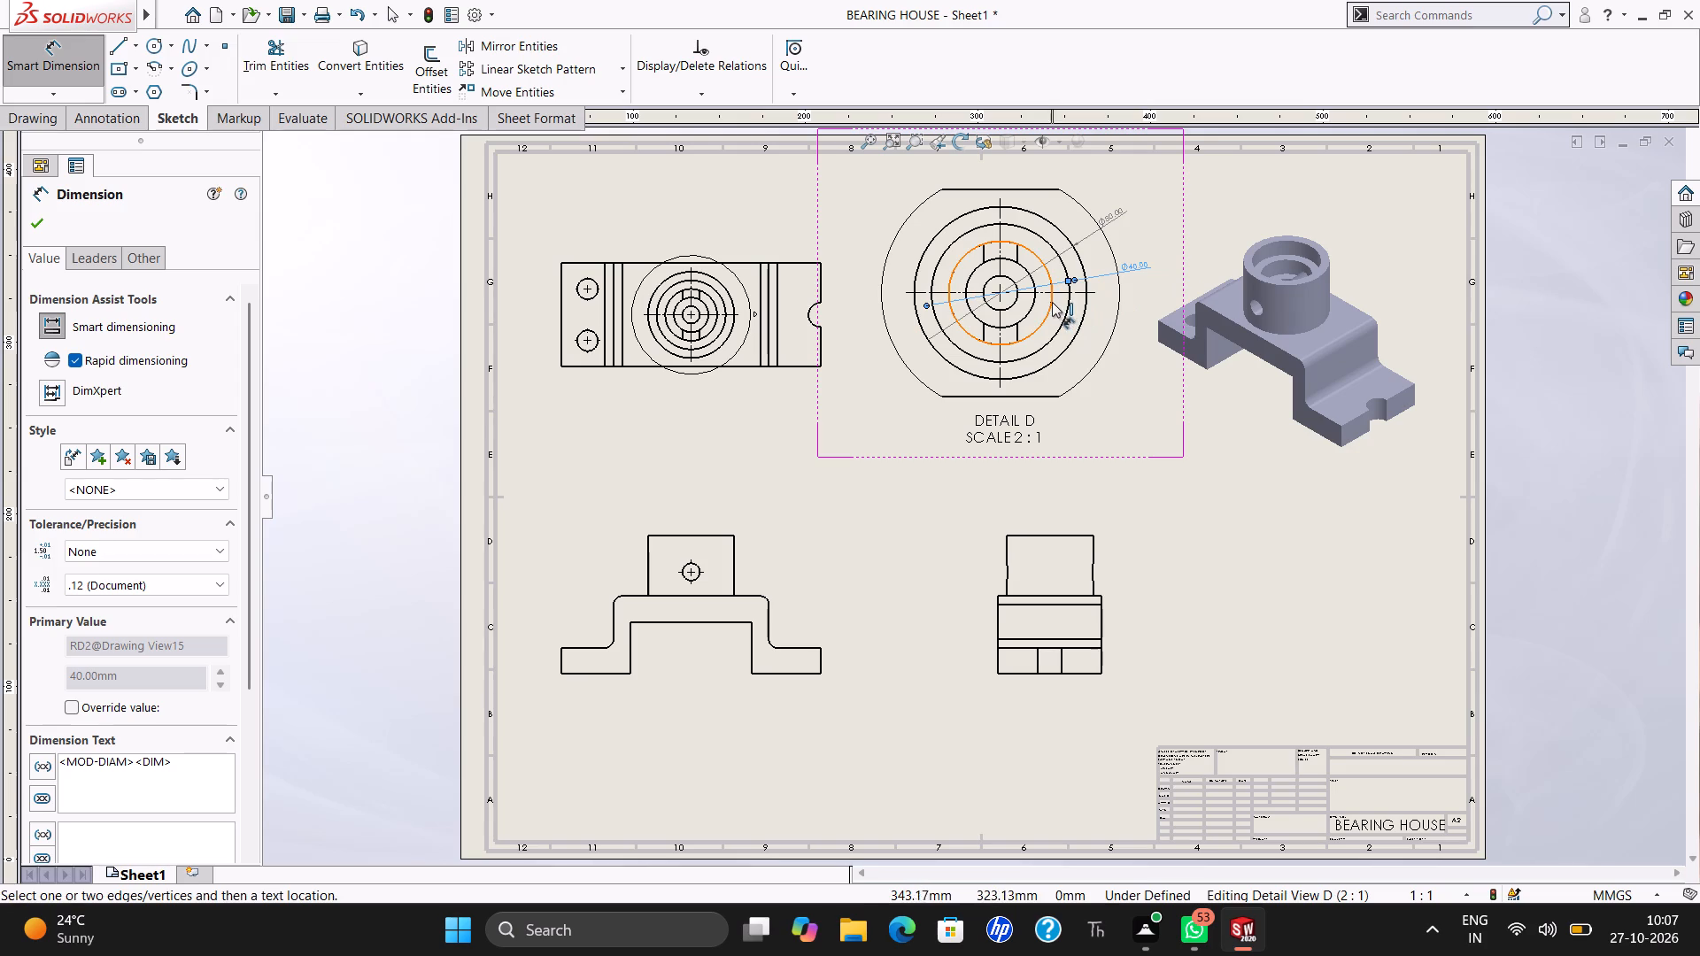
left_click_drag(1050, 301, 1136, 289)
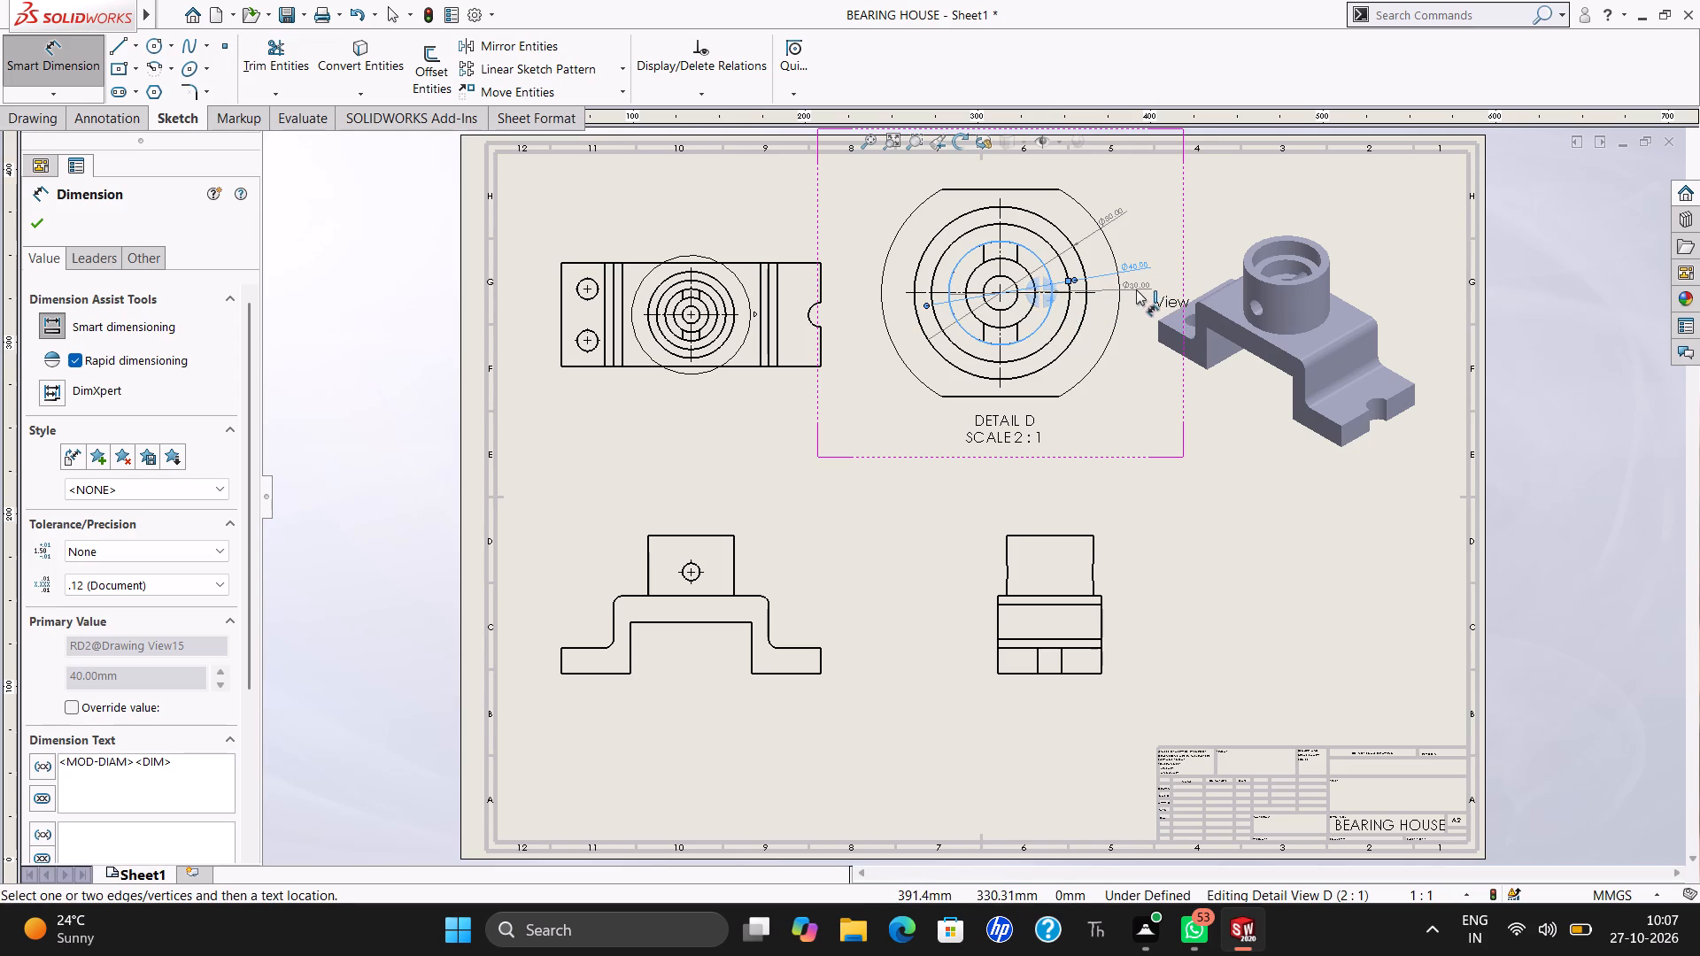
left_click_drag(1136, 289, 1133, 297)
left_click(1133, 297)
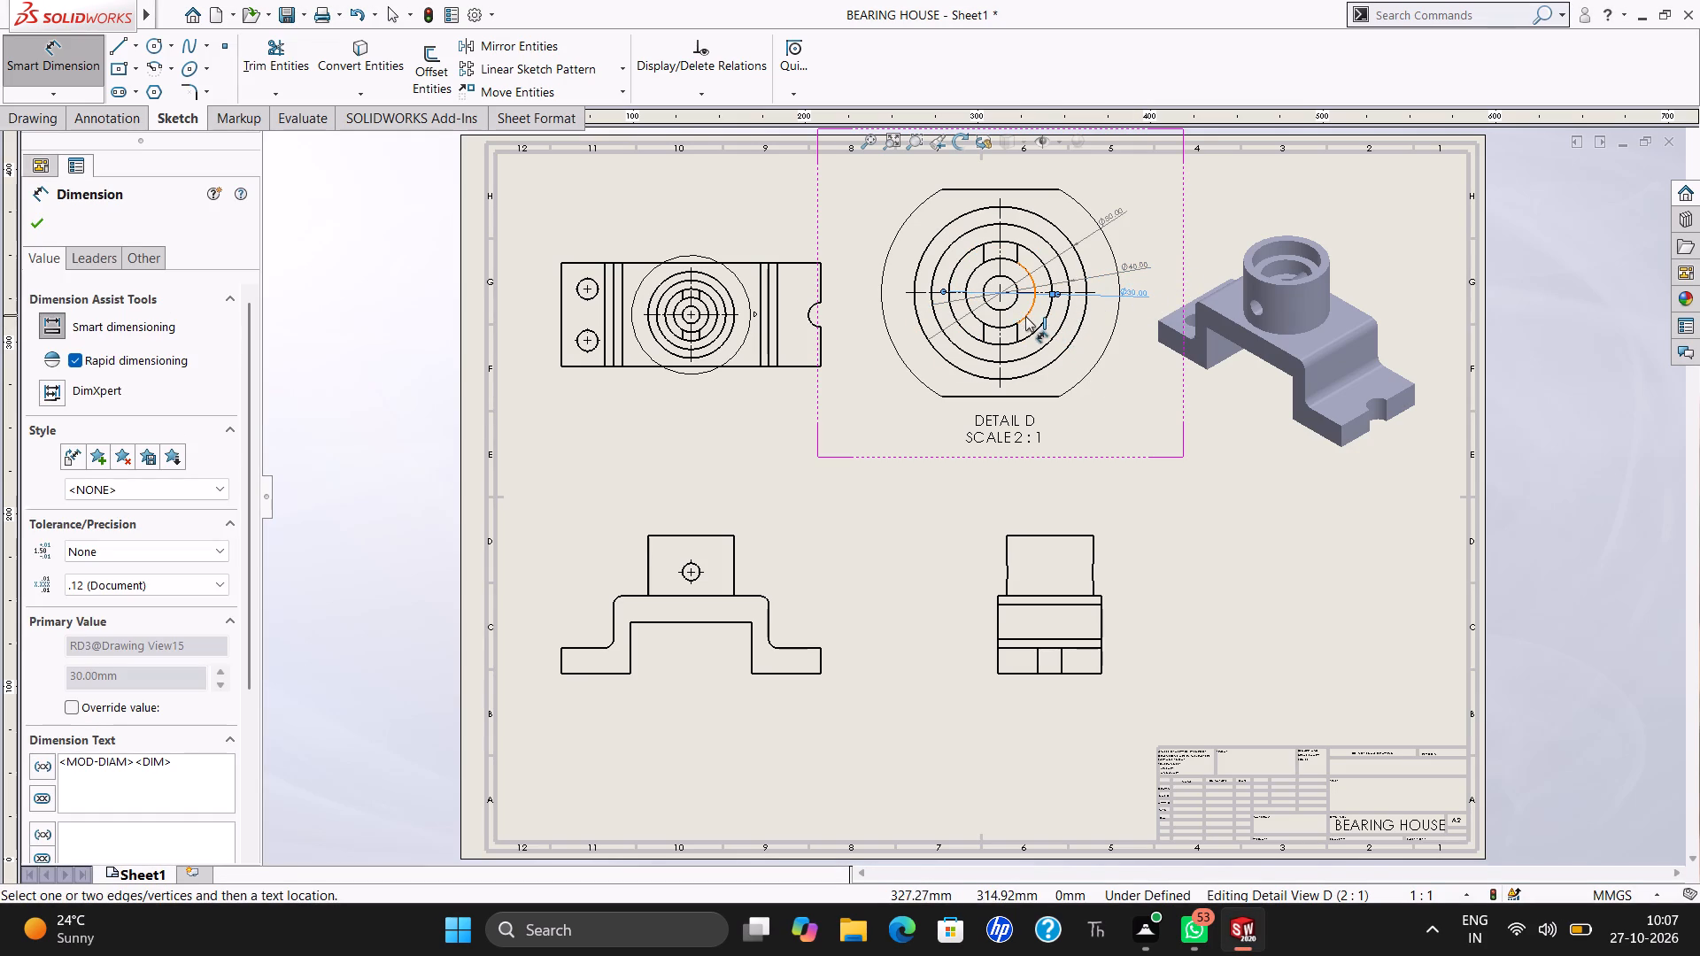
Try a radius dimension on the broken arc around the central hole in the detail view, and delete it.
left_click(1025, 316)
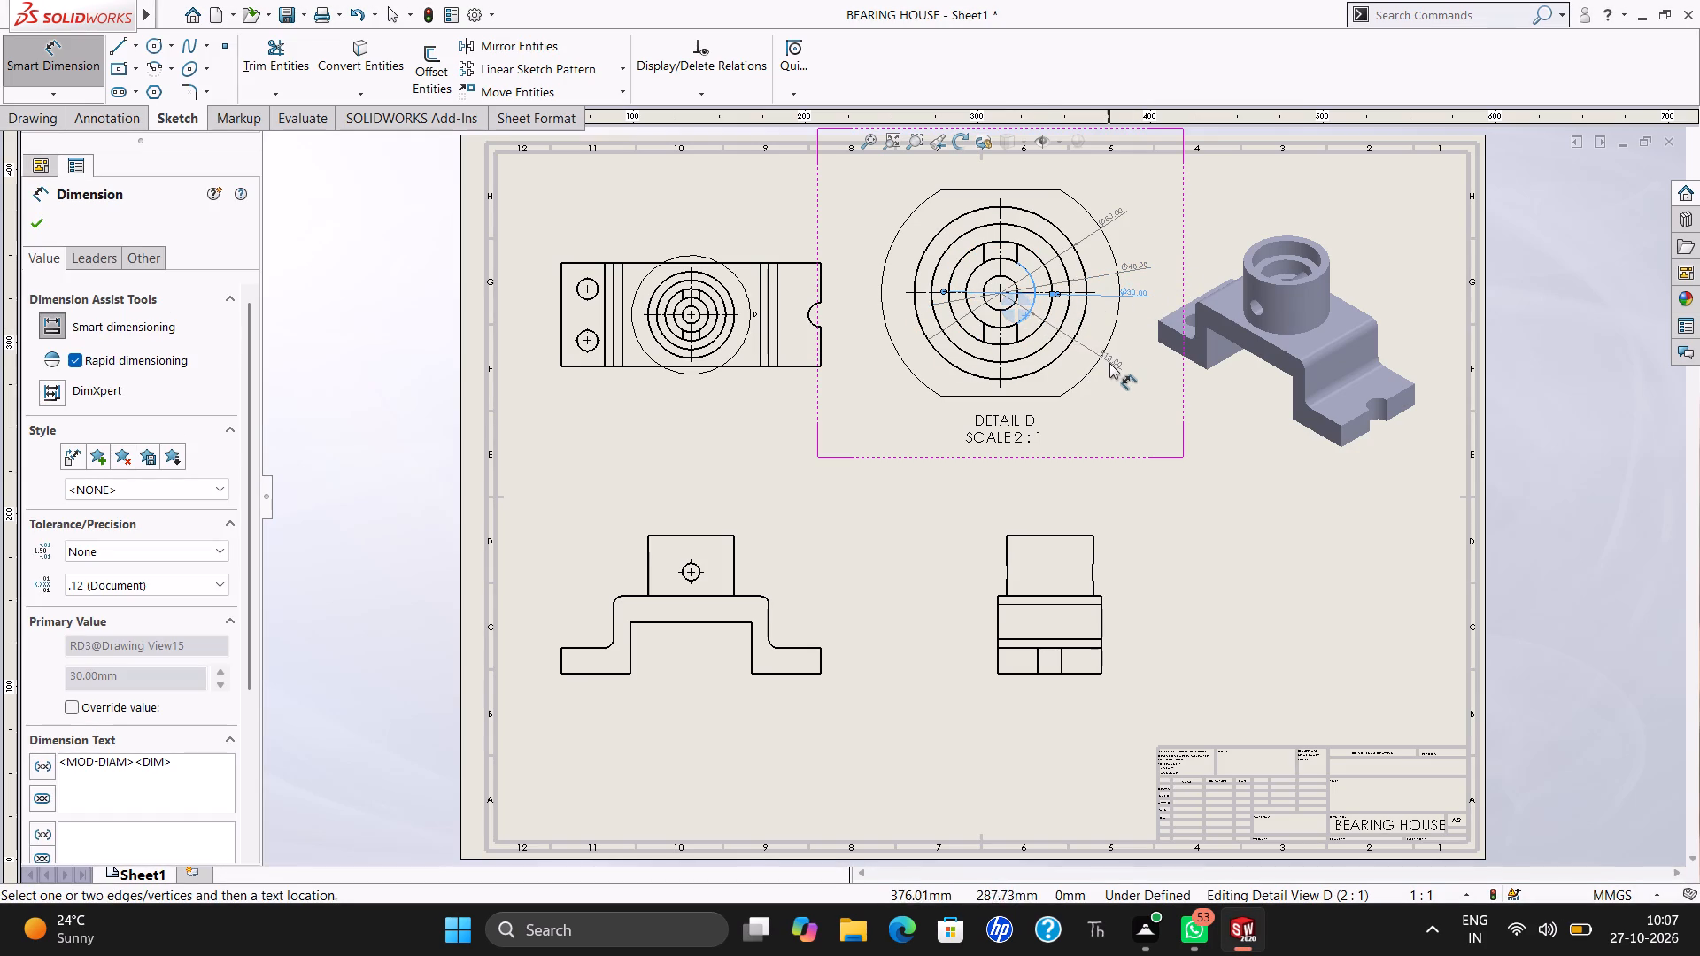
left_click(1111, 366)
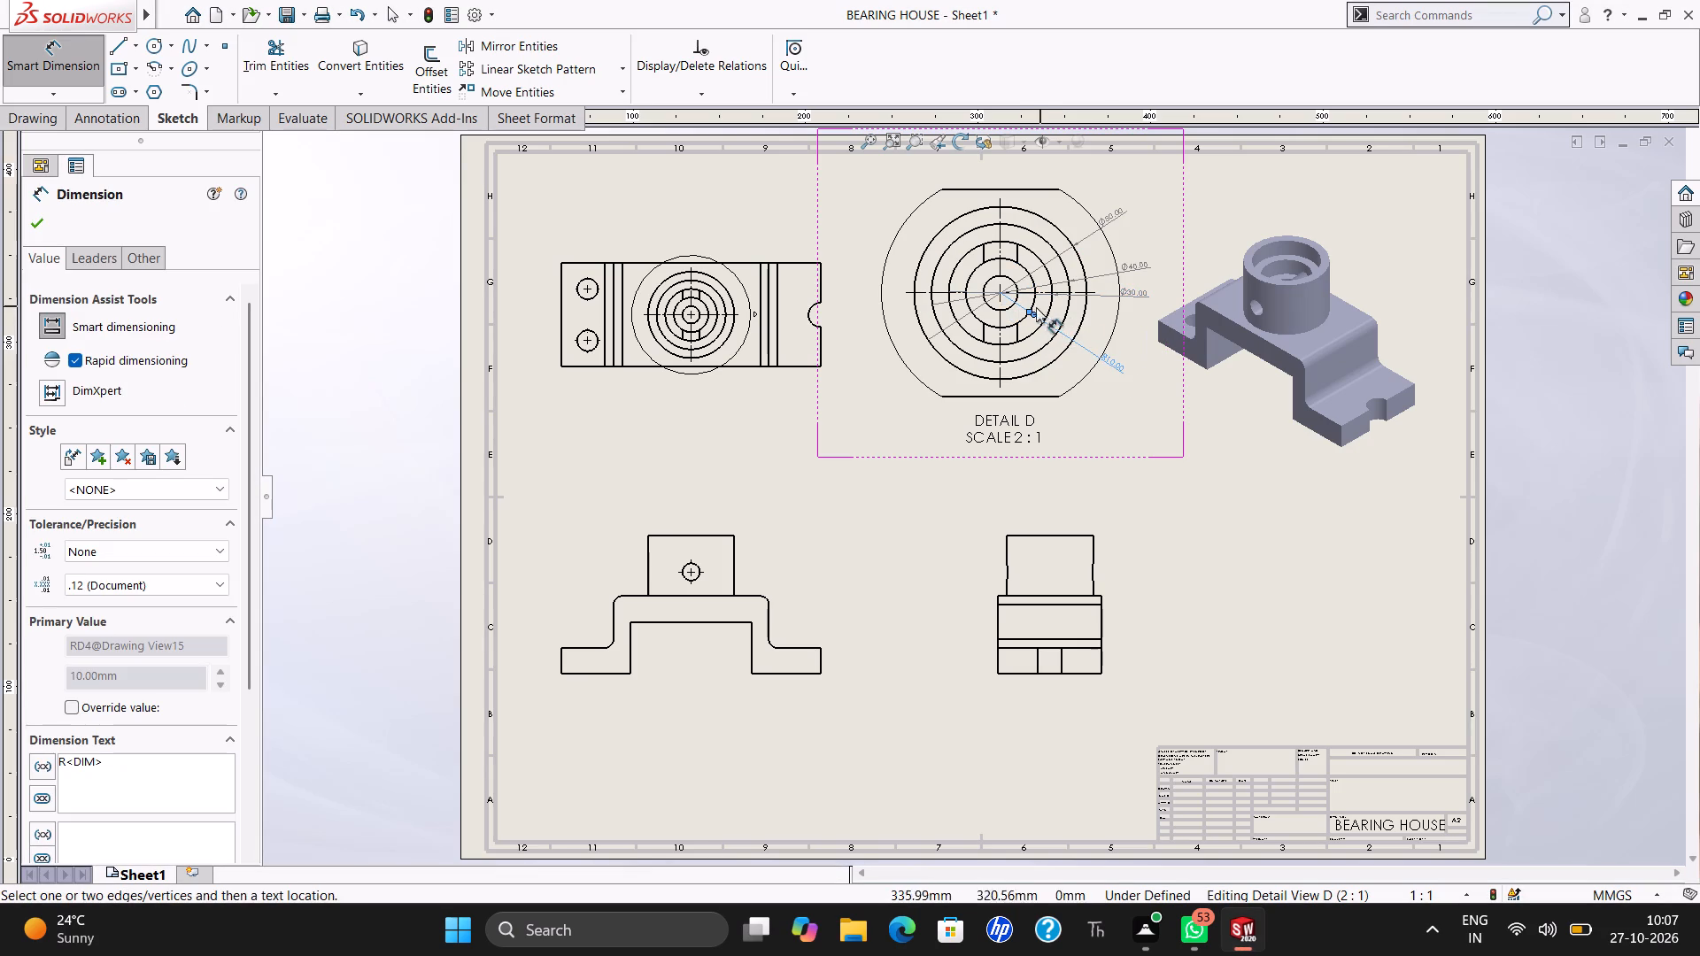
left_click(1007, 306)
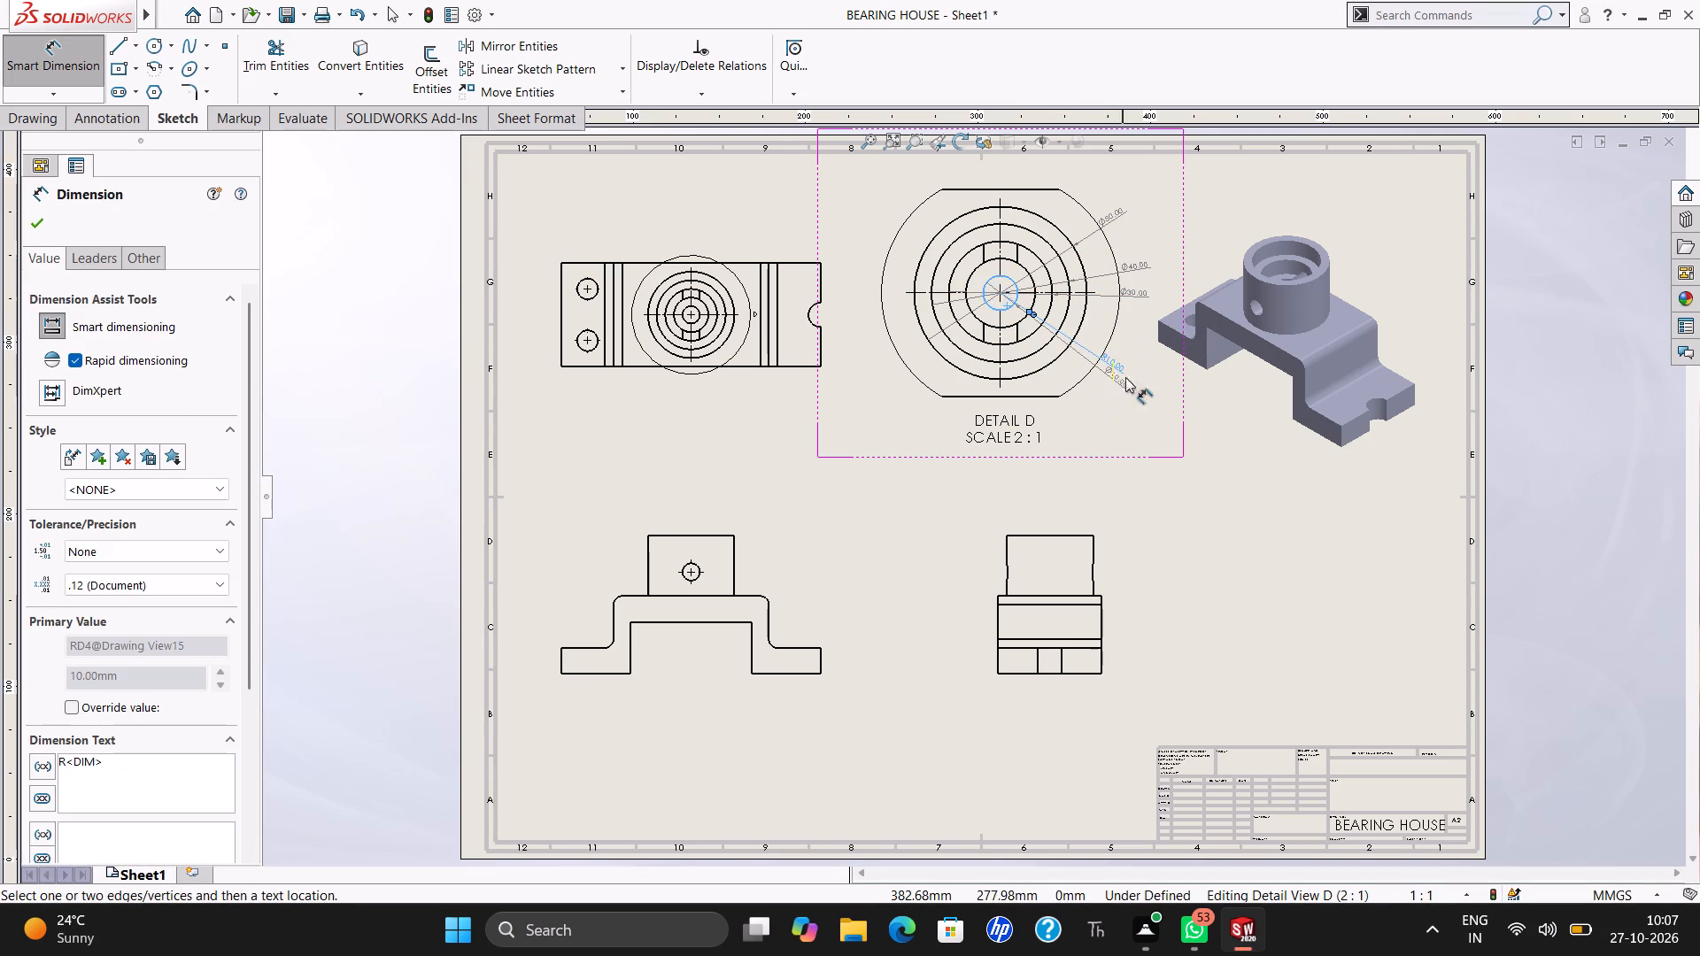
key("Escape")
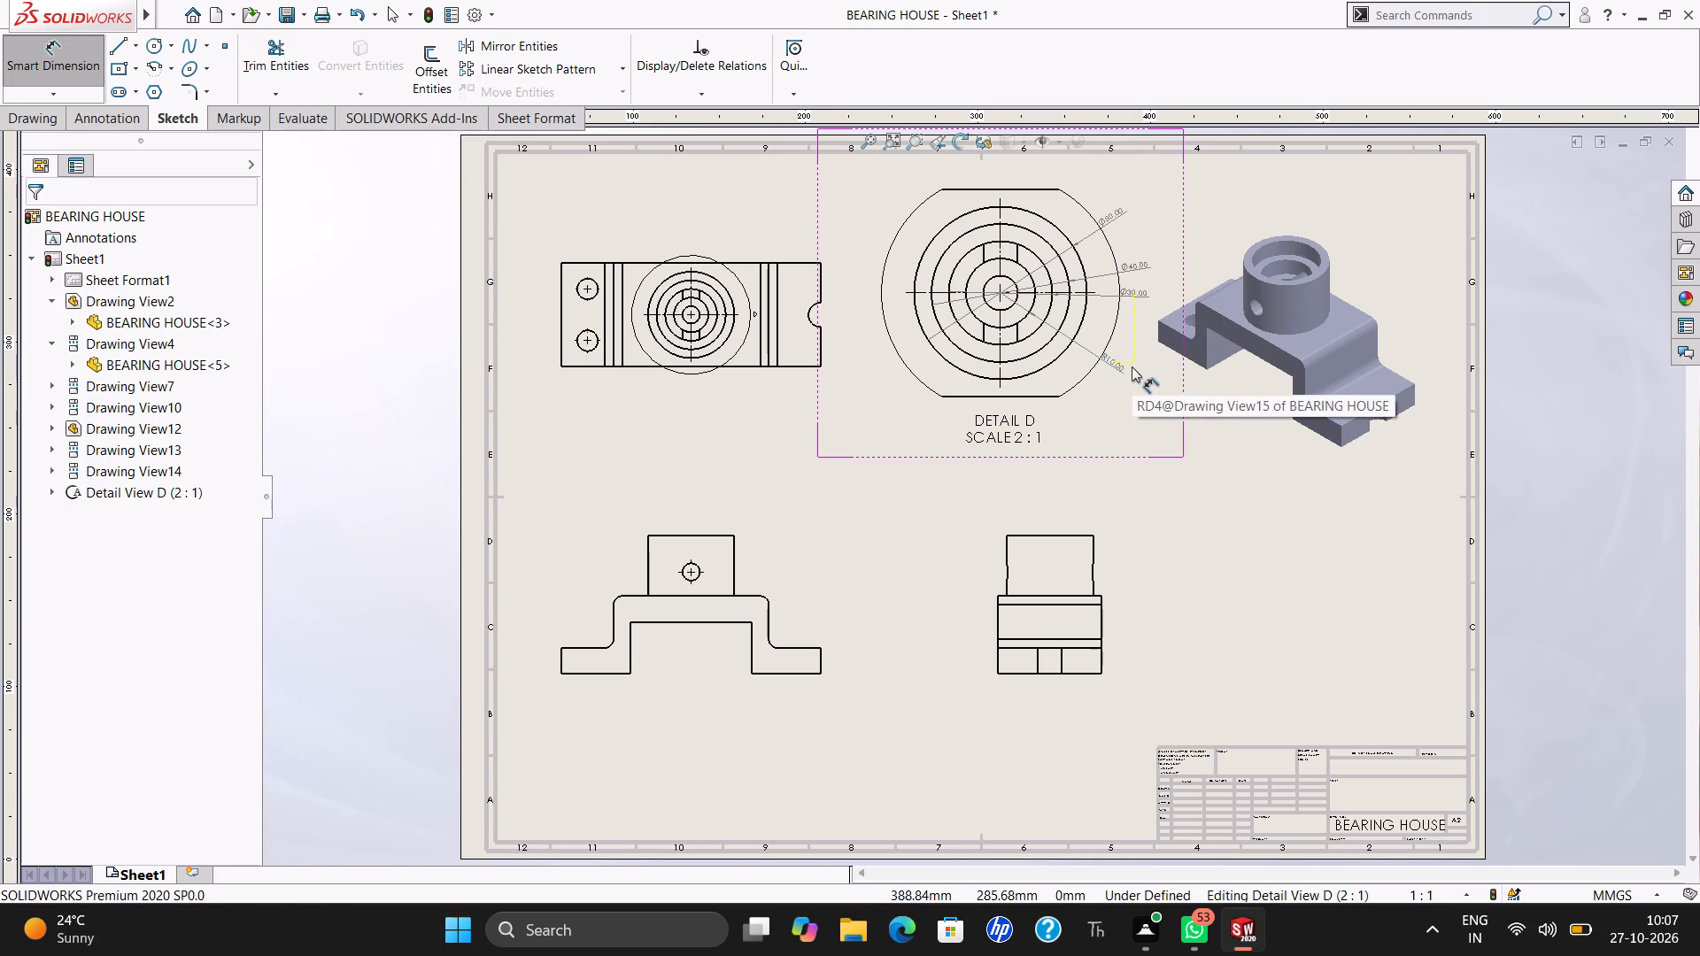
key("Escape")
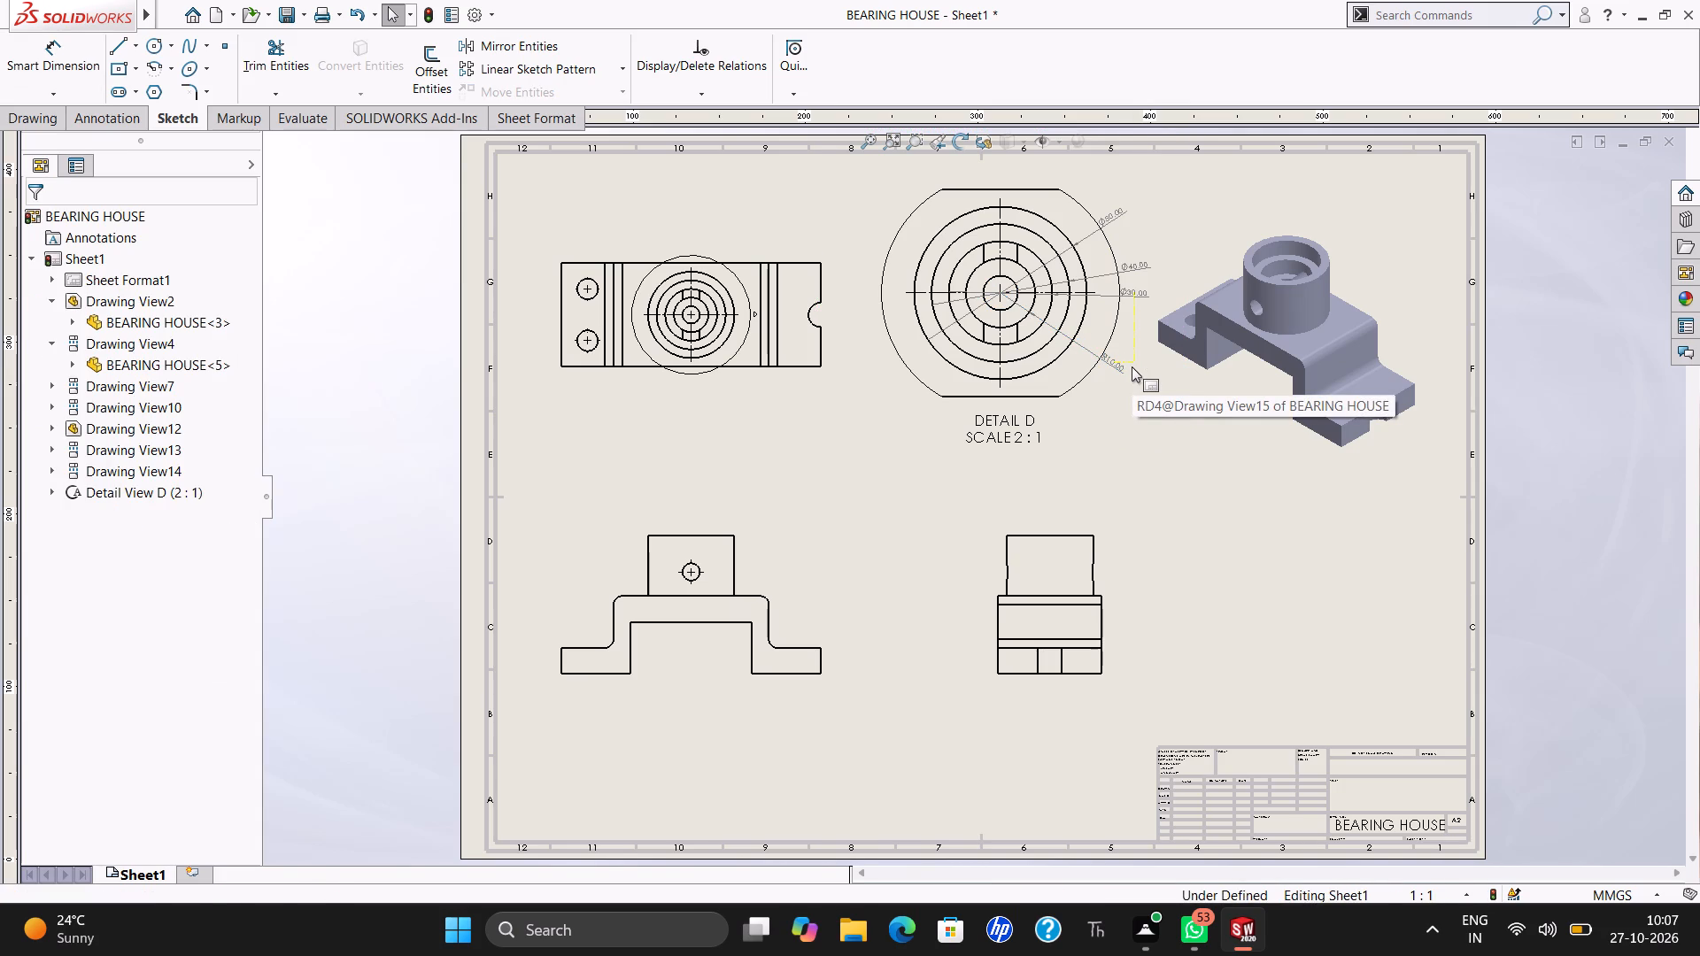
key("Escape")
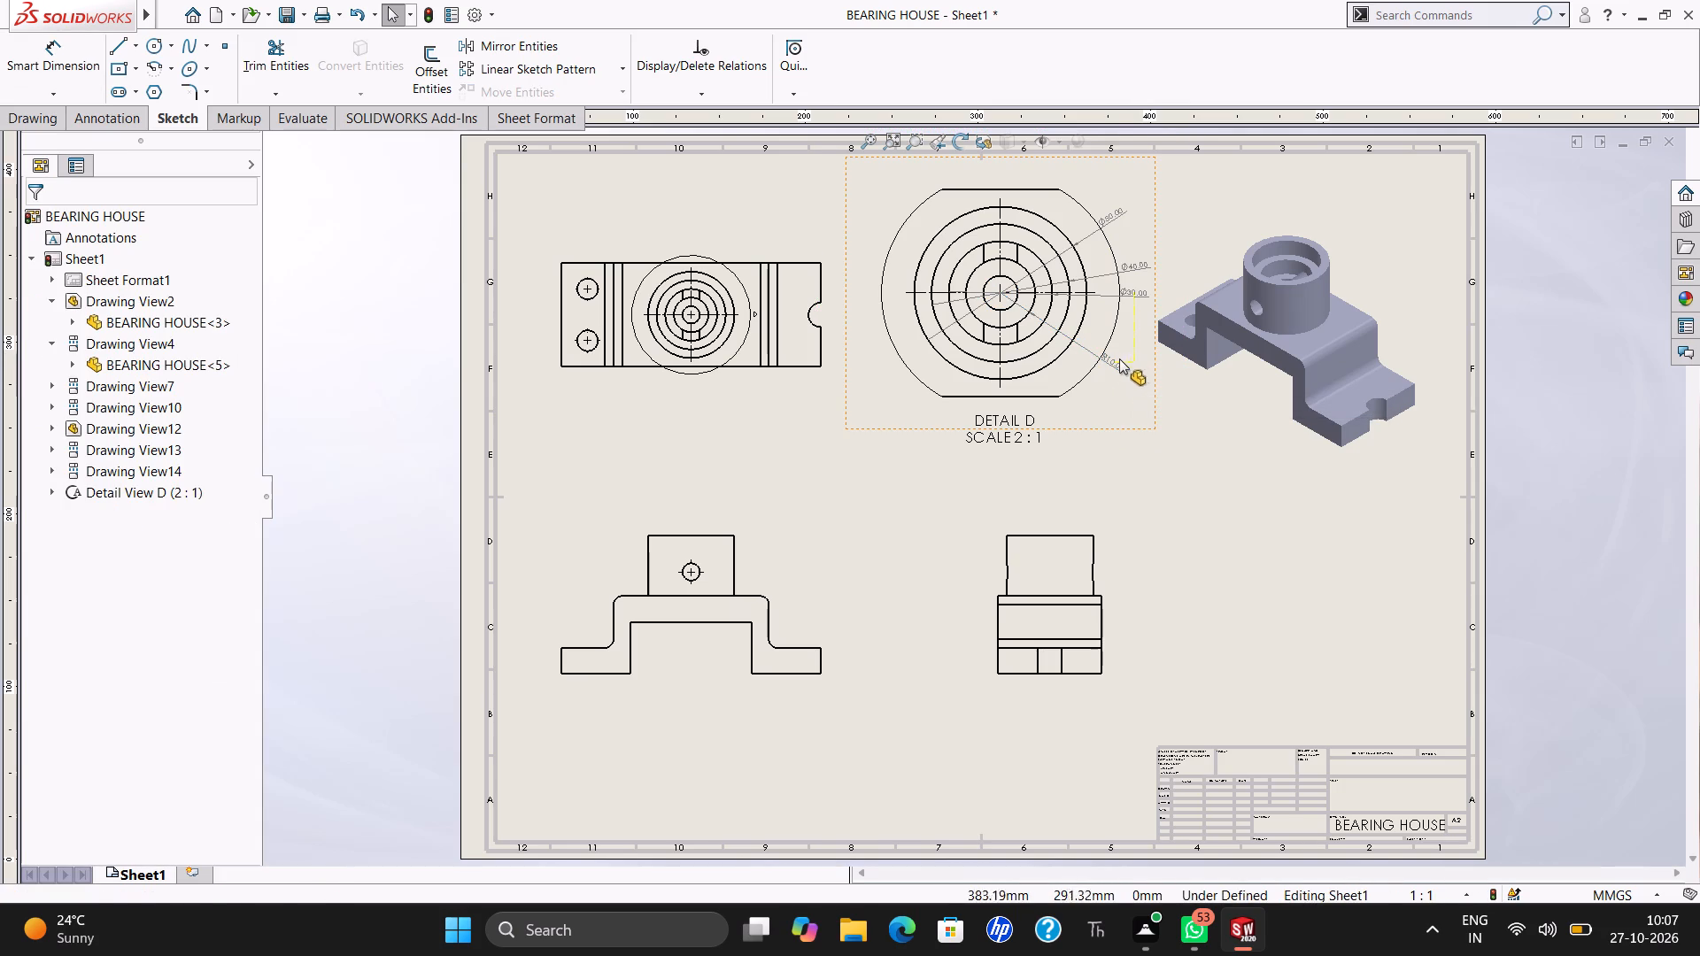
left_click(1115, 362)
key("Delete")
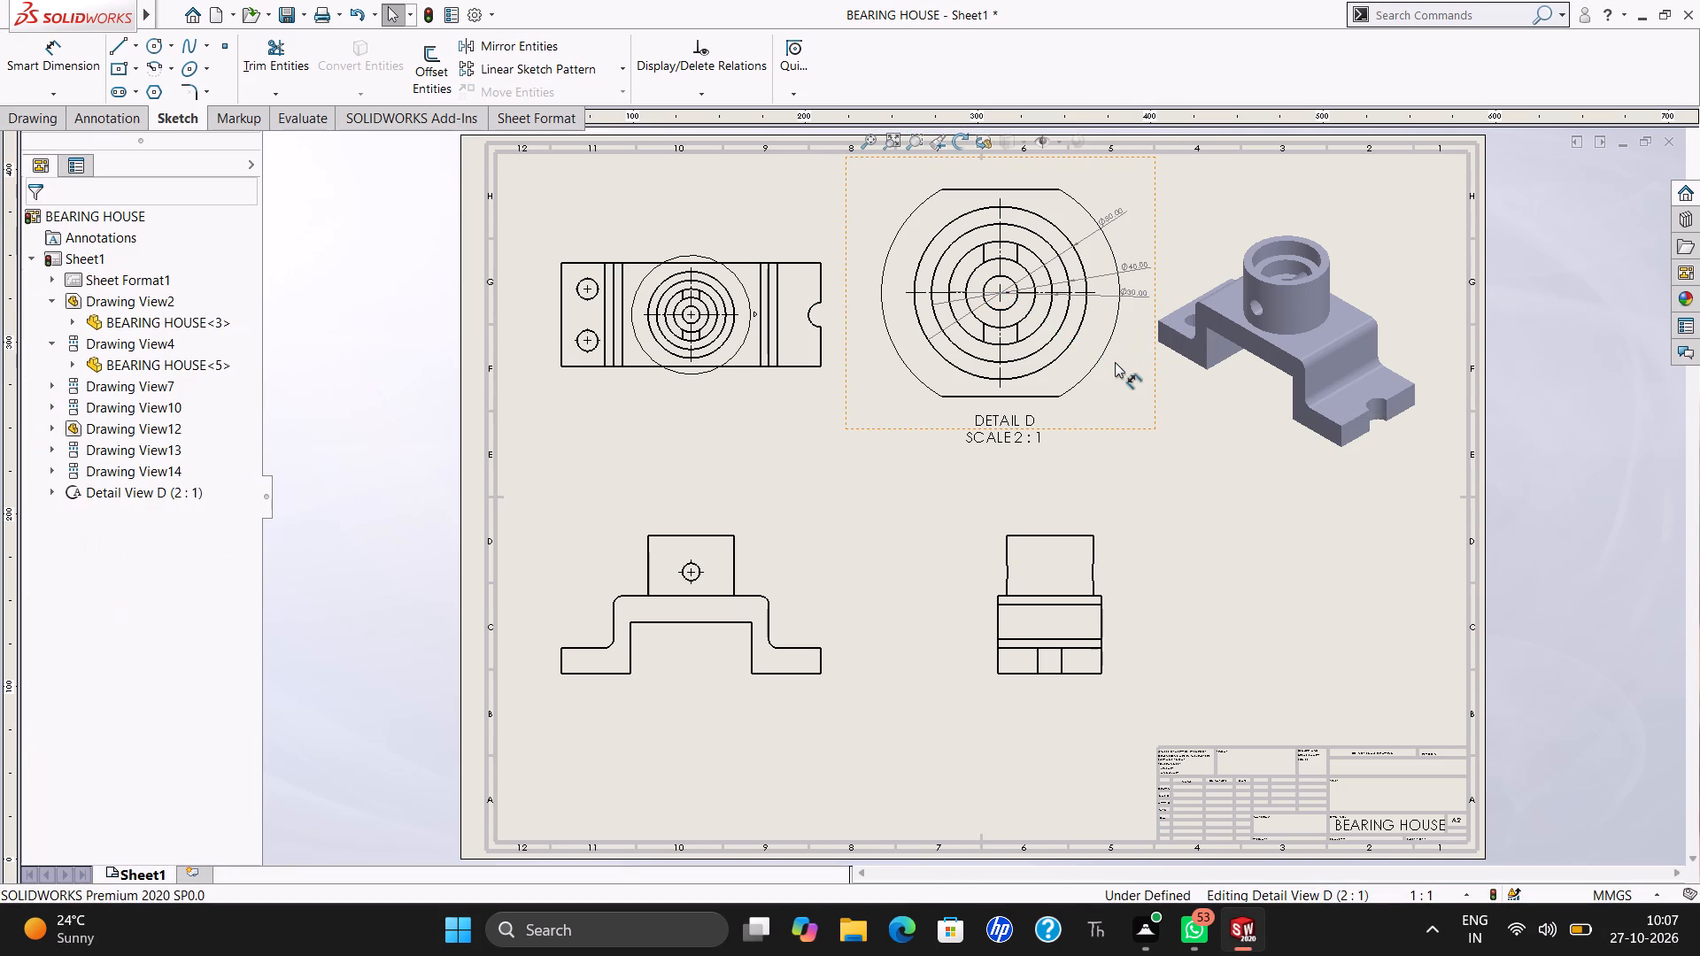
Dimension the radius of the broken inner arc and the diameter of the central hole in the detail view.
left_click(83, 69)
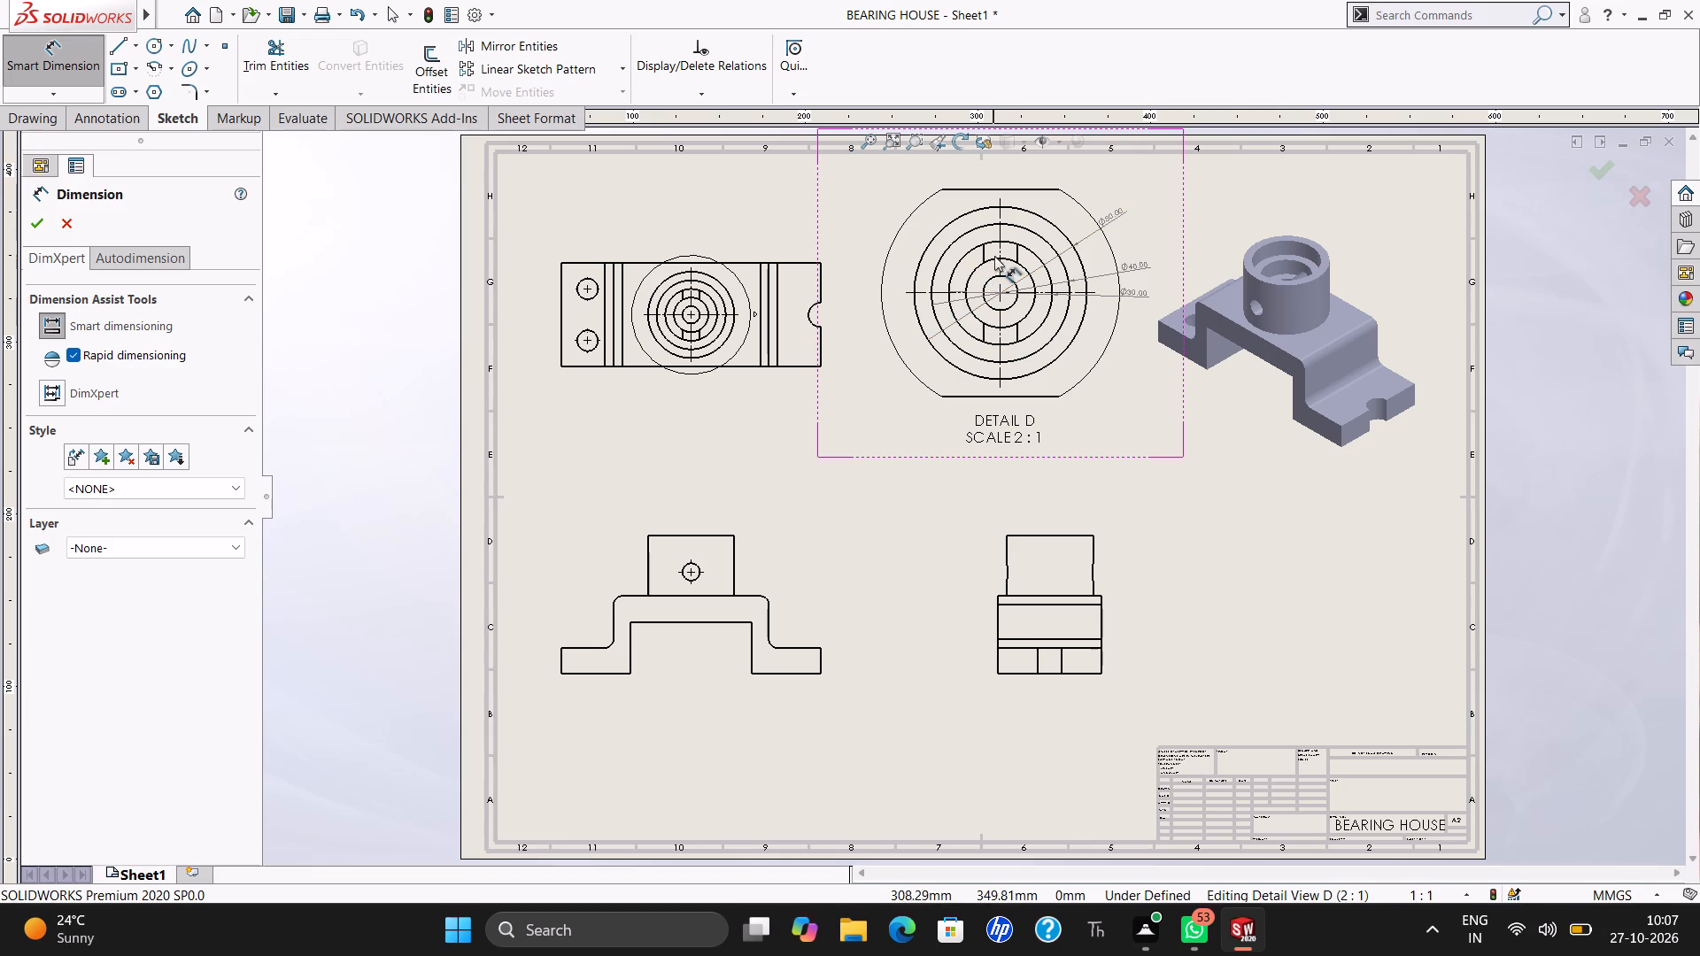
left_click_drag(1028, 309, 1127, 354)
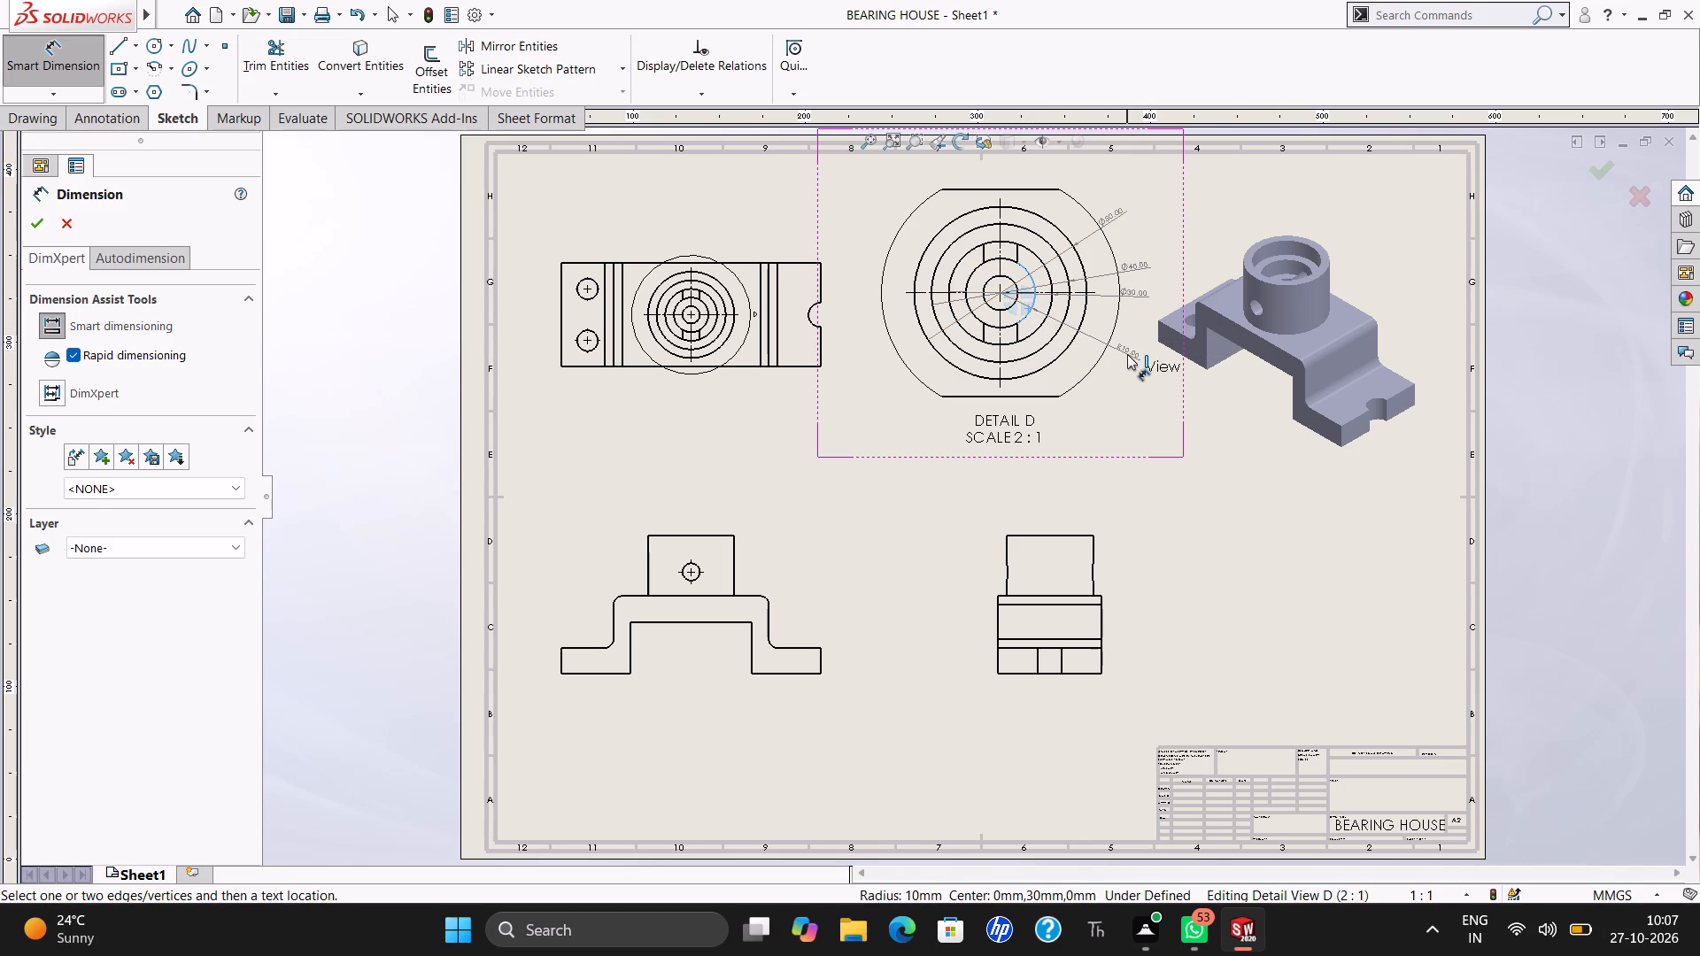
left_click(1127, 354)
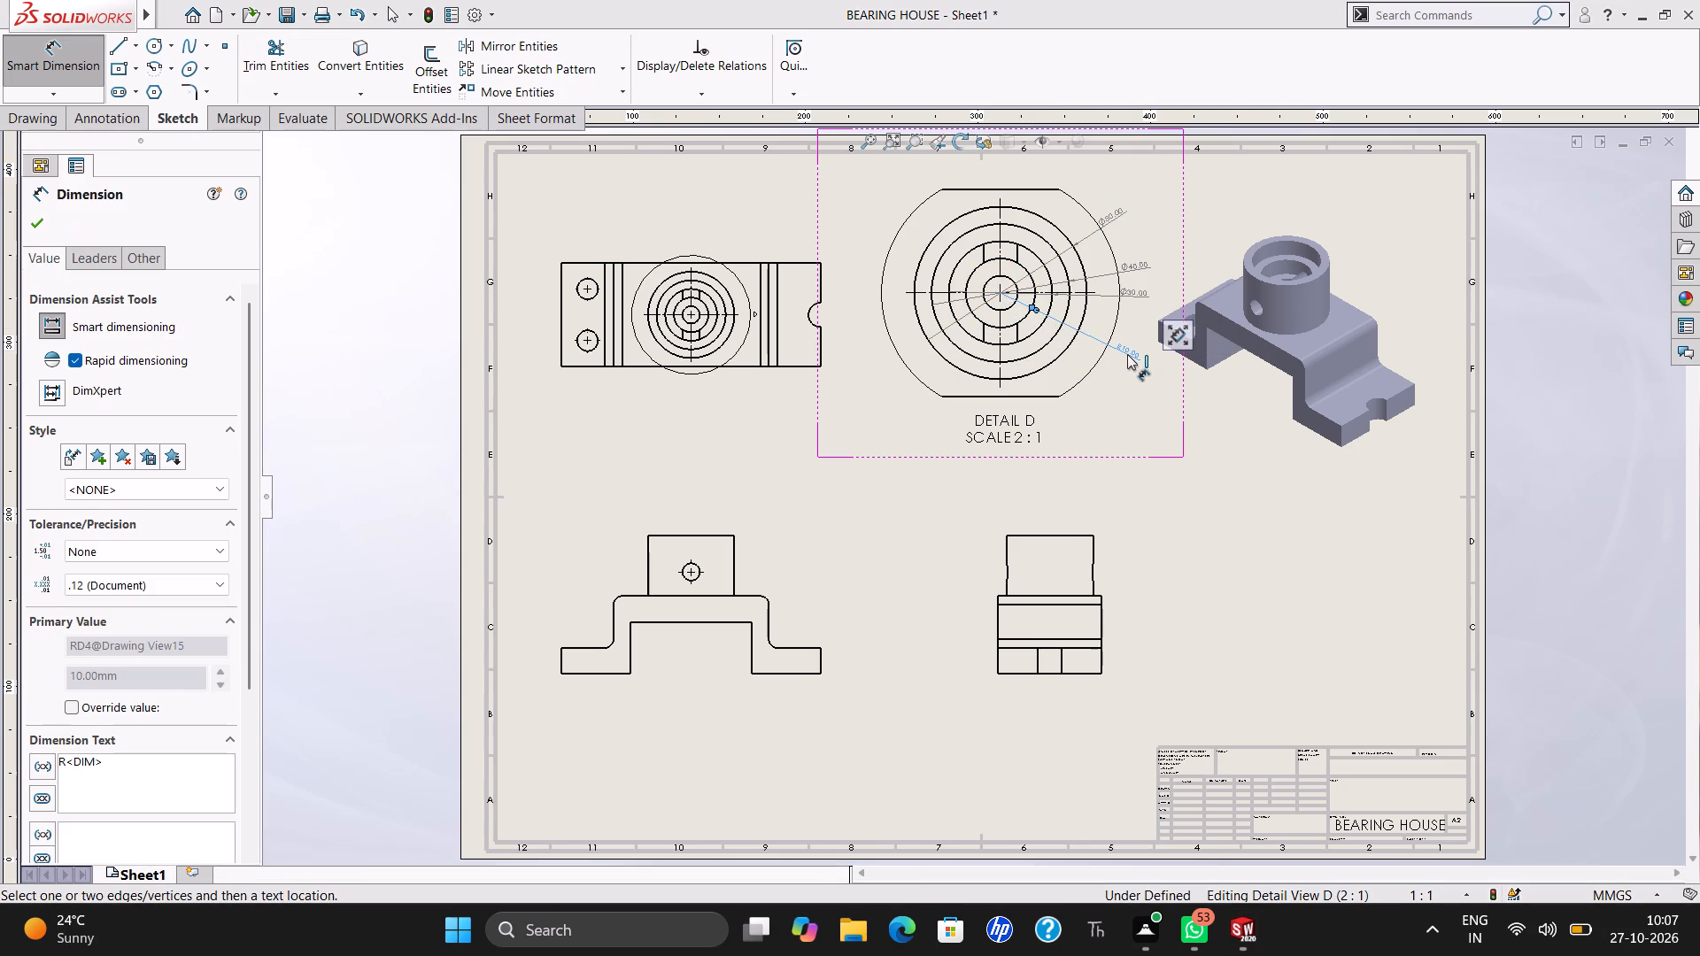
key("Escape")
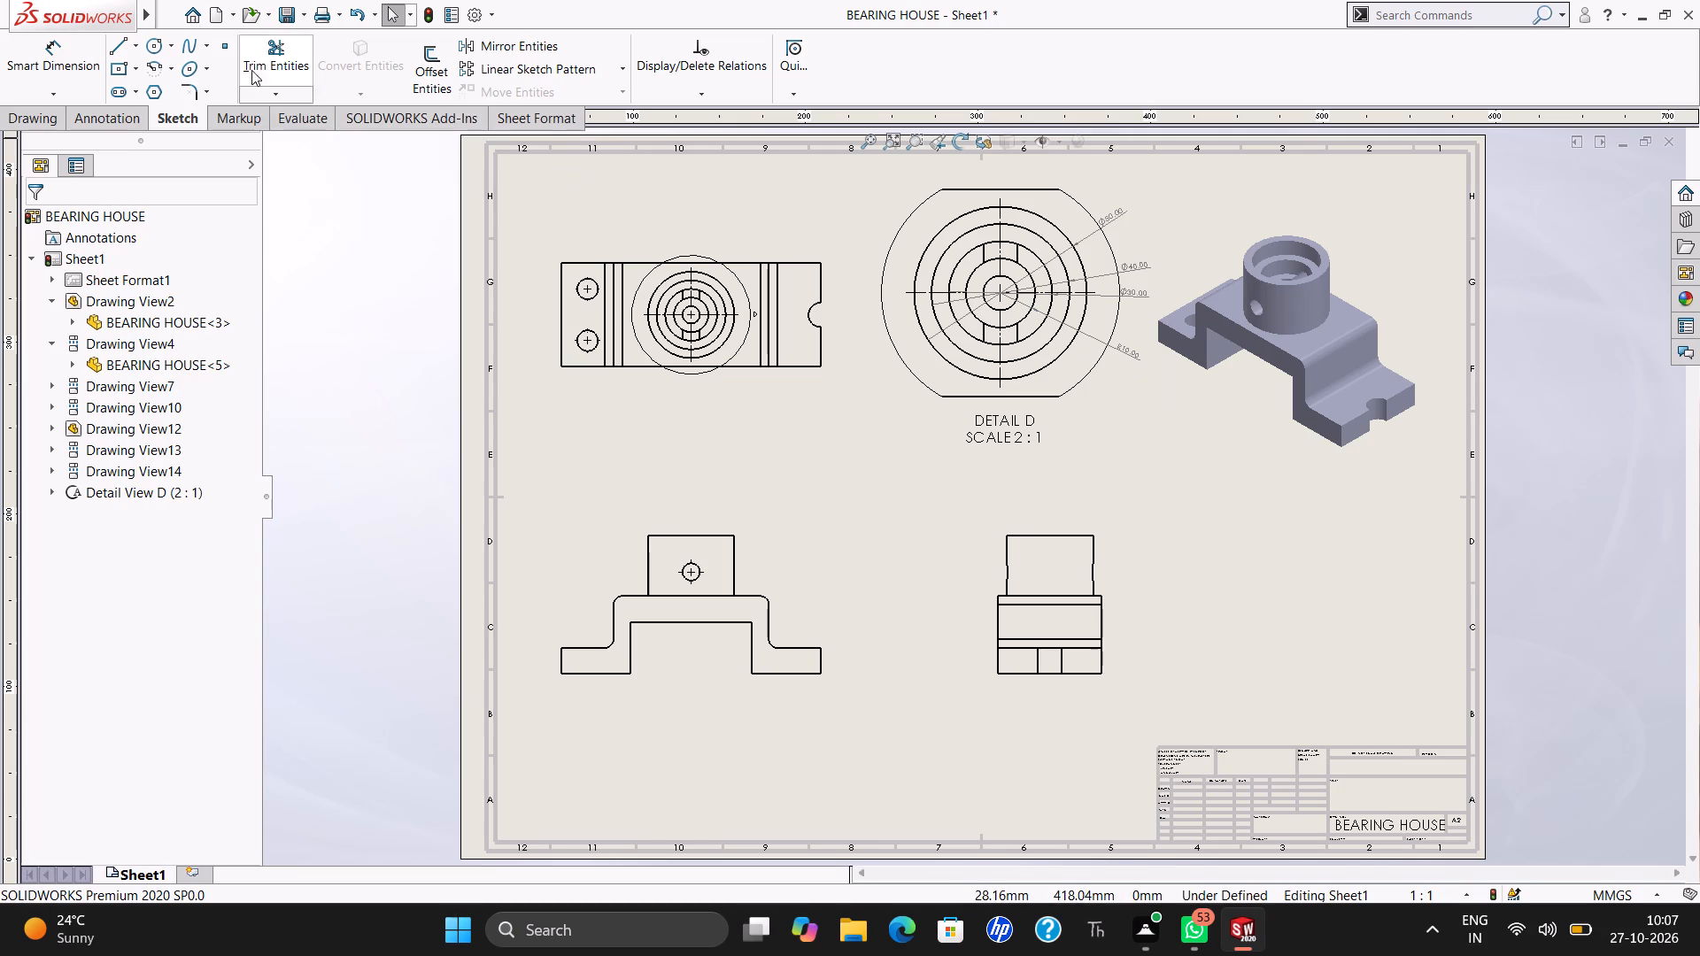
left_click(81, 73)
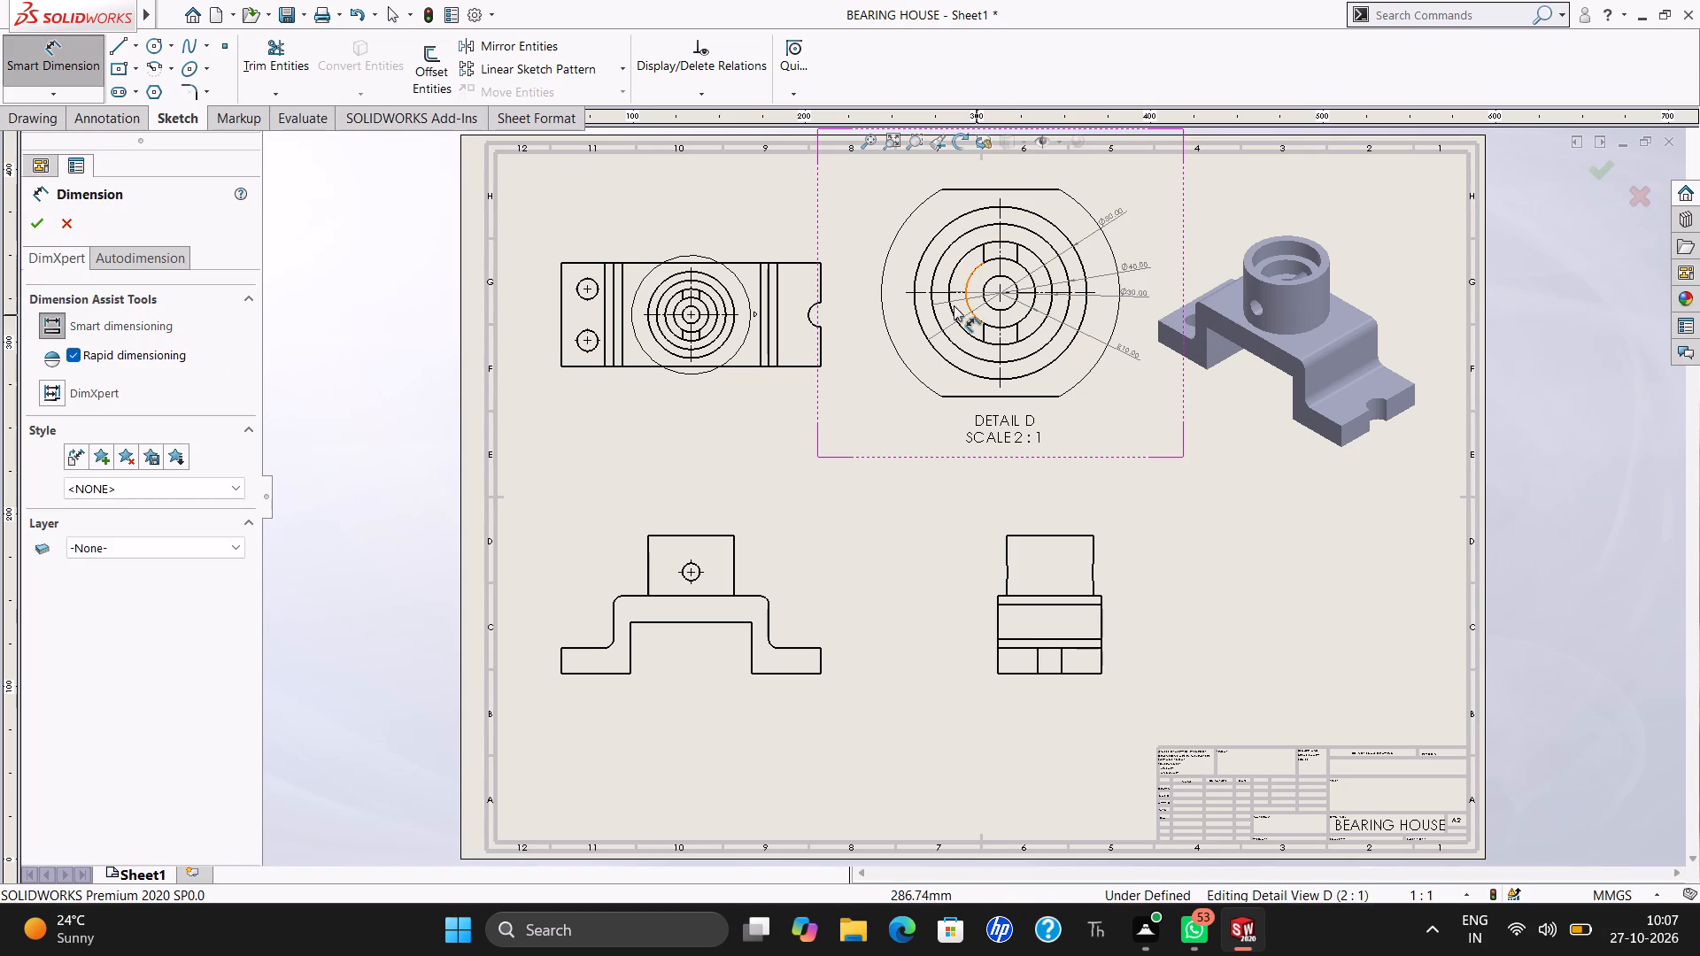
left_click(1010, 309)
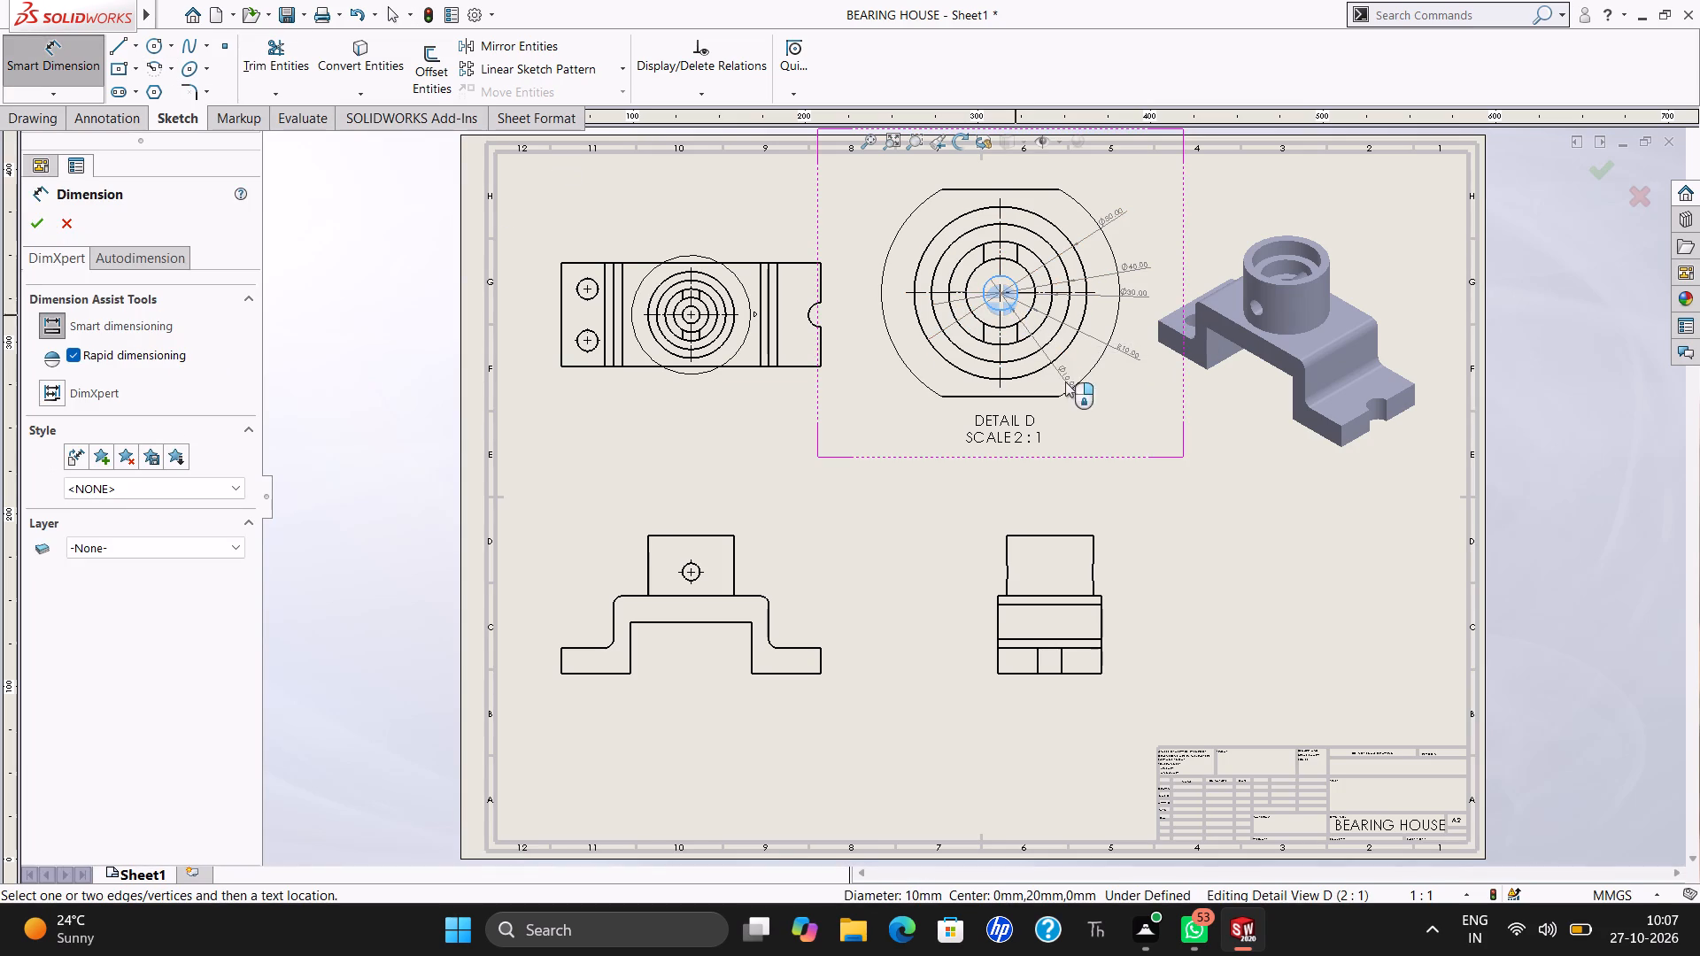
left_click(1096, 406)
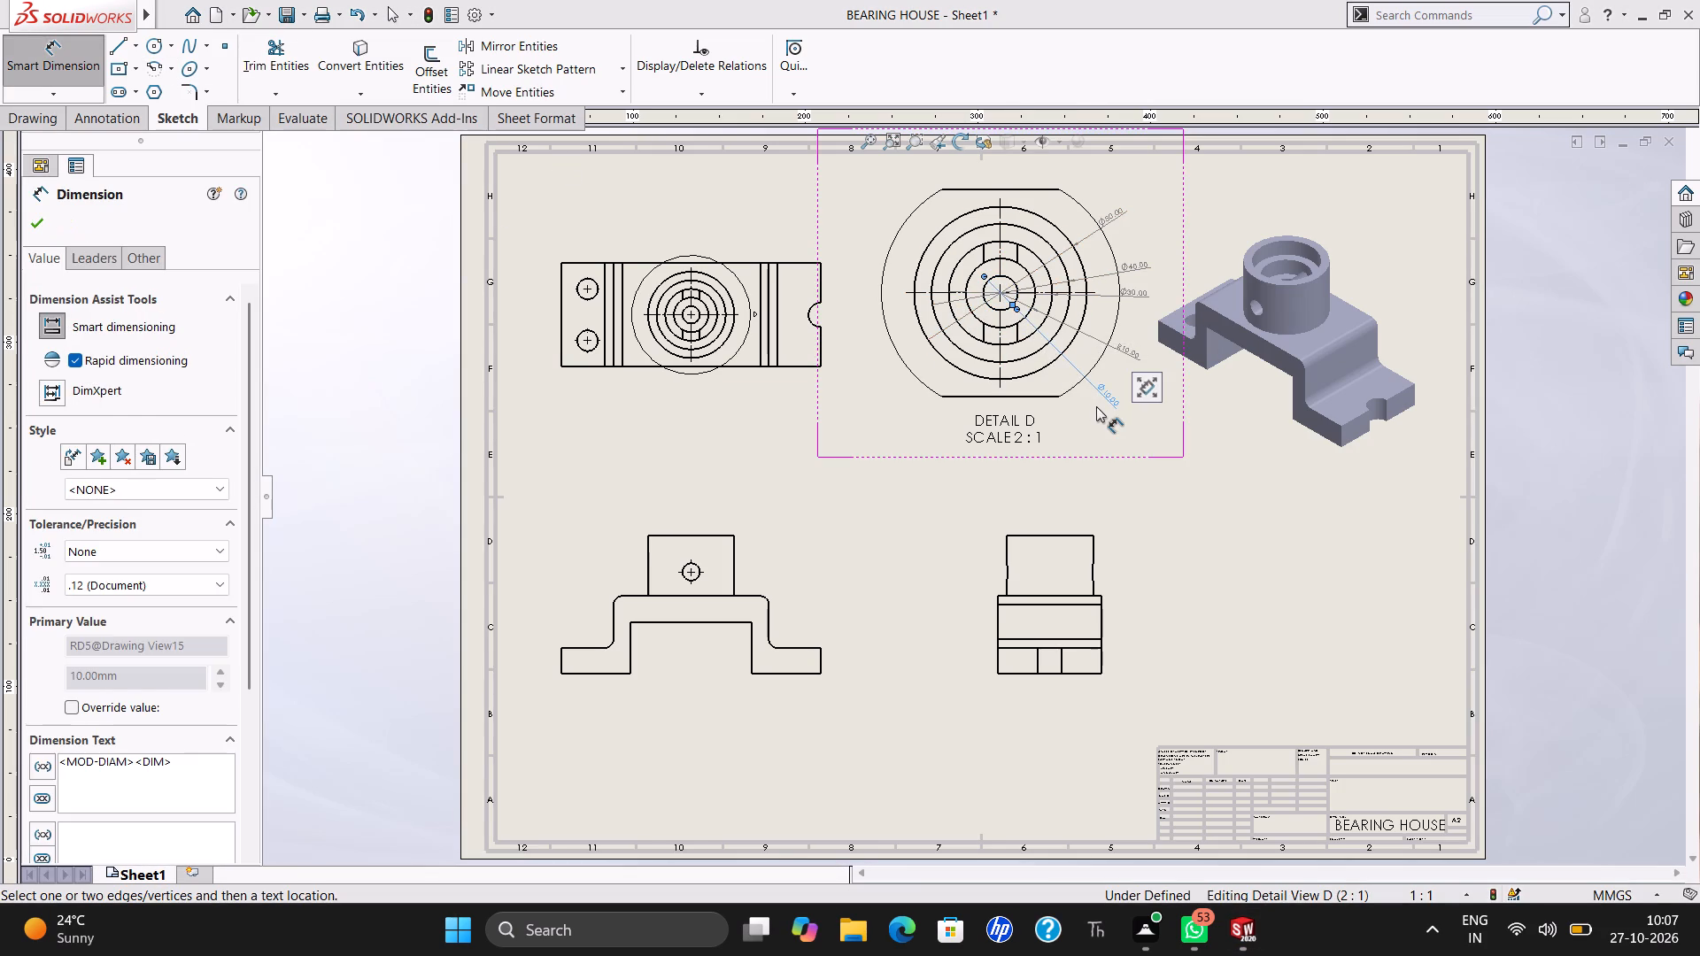
key("Escape")
key("Escape")
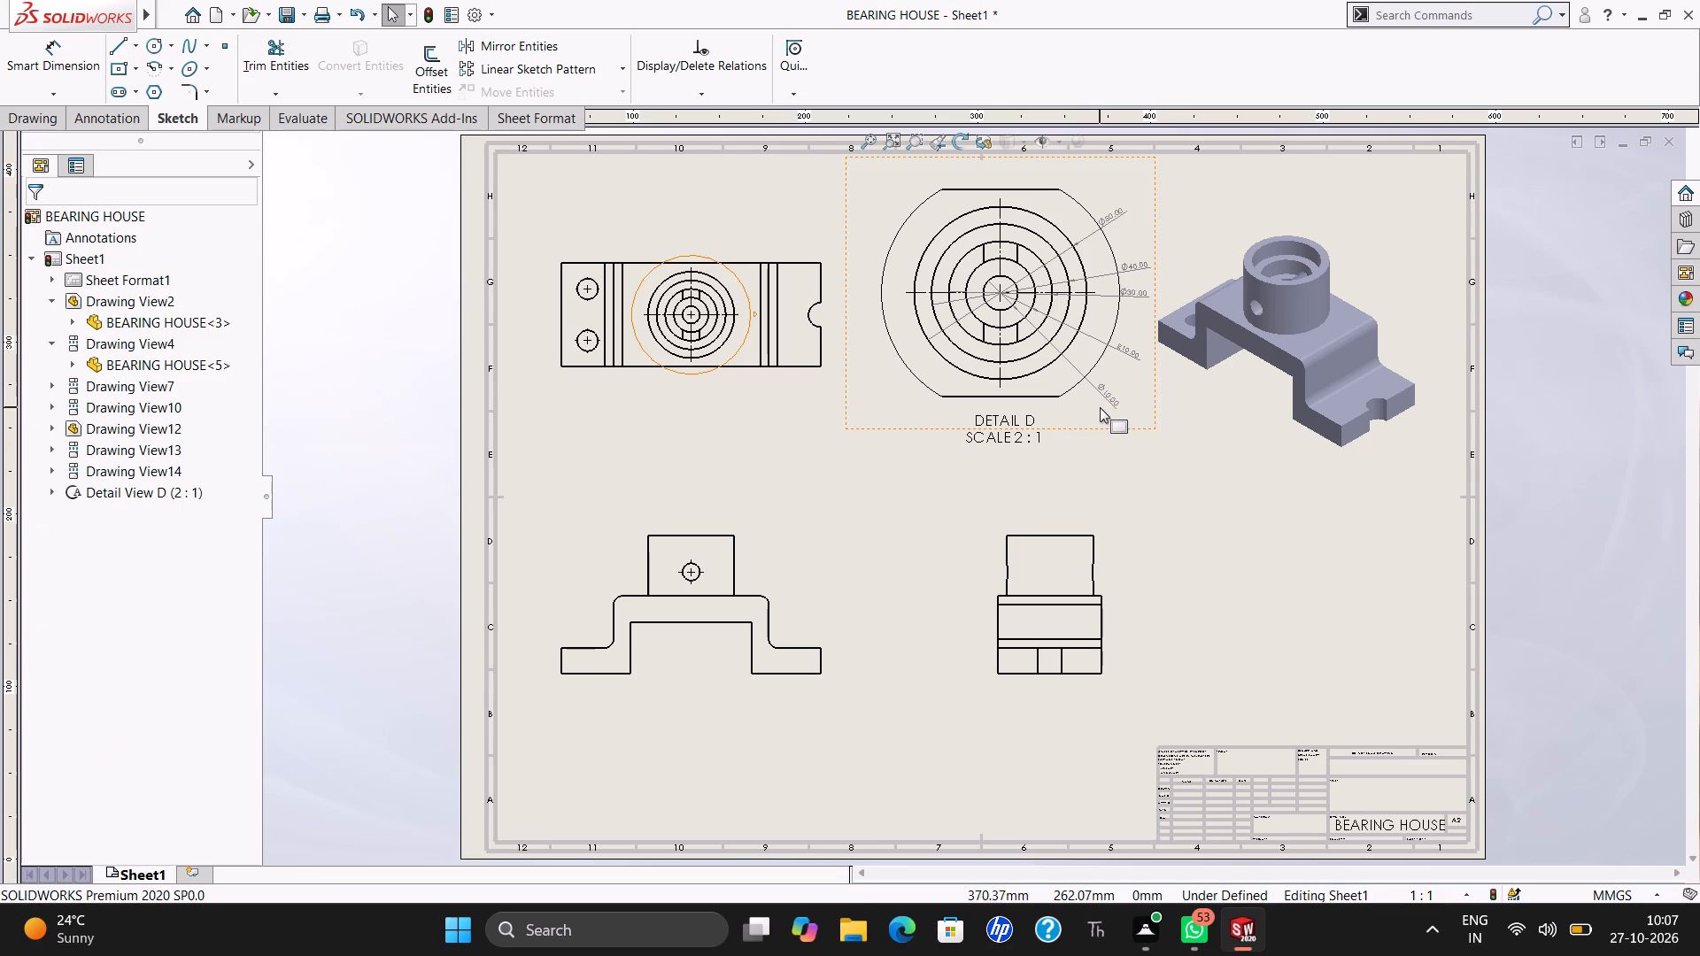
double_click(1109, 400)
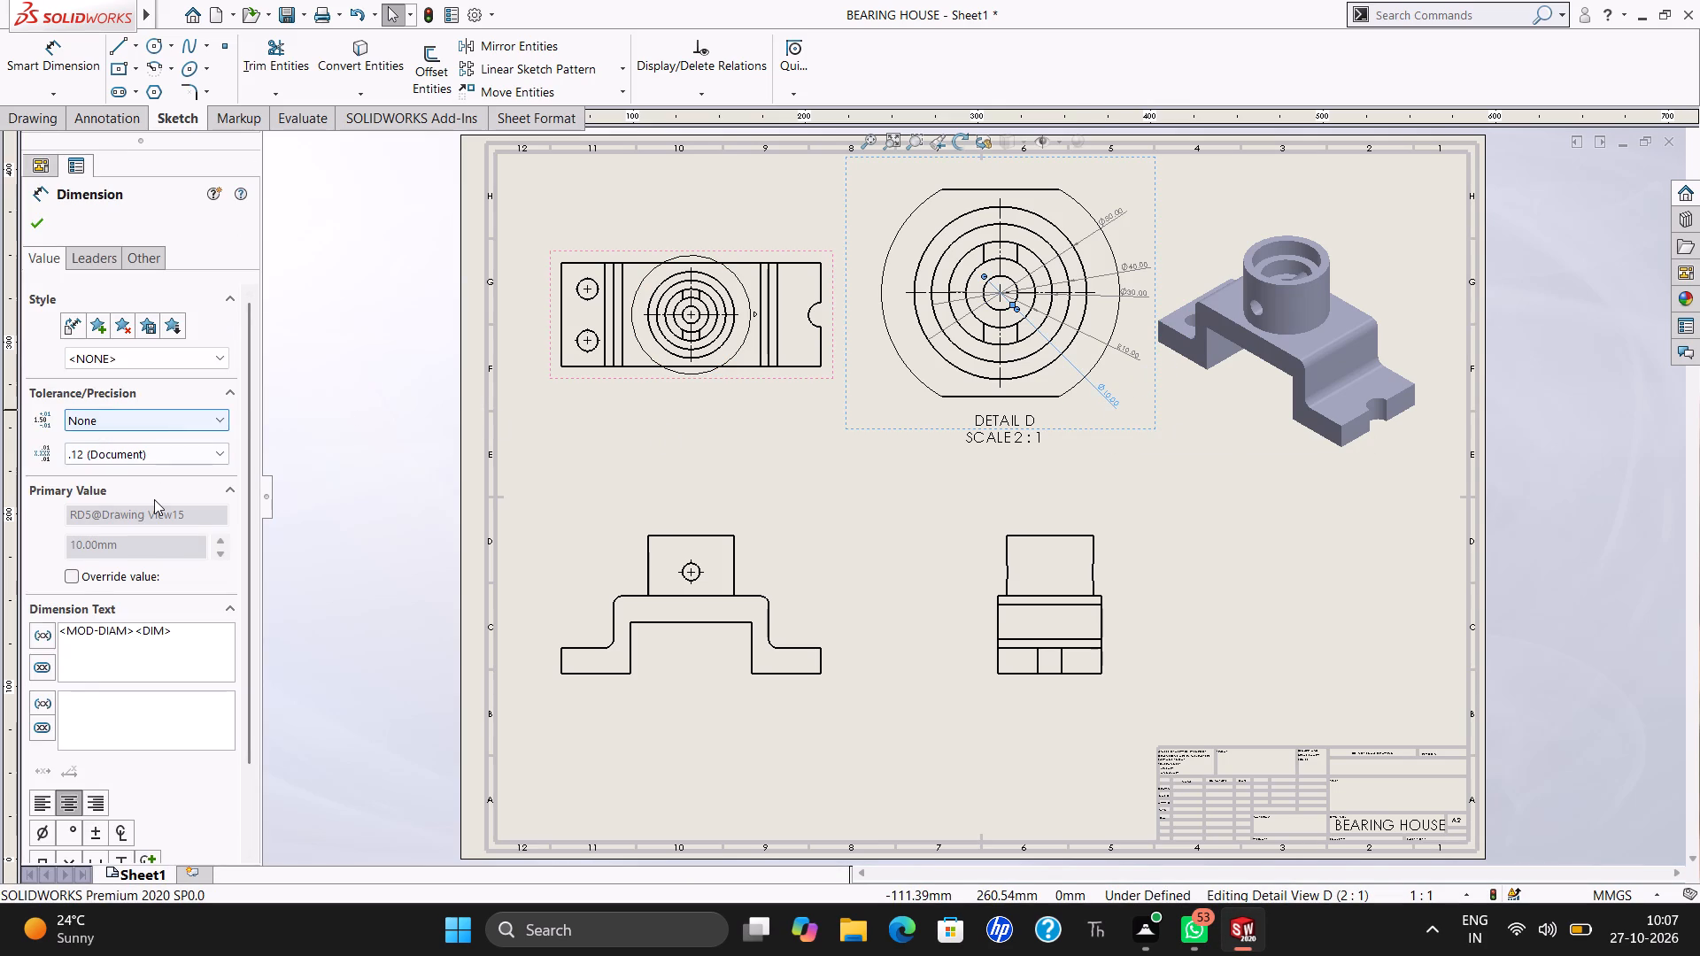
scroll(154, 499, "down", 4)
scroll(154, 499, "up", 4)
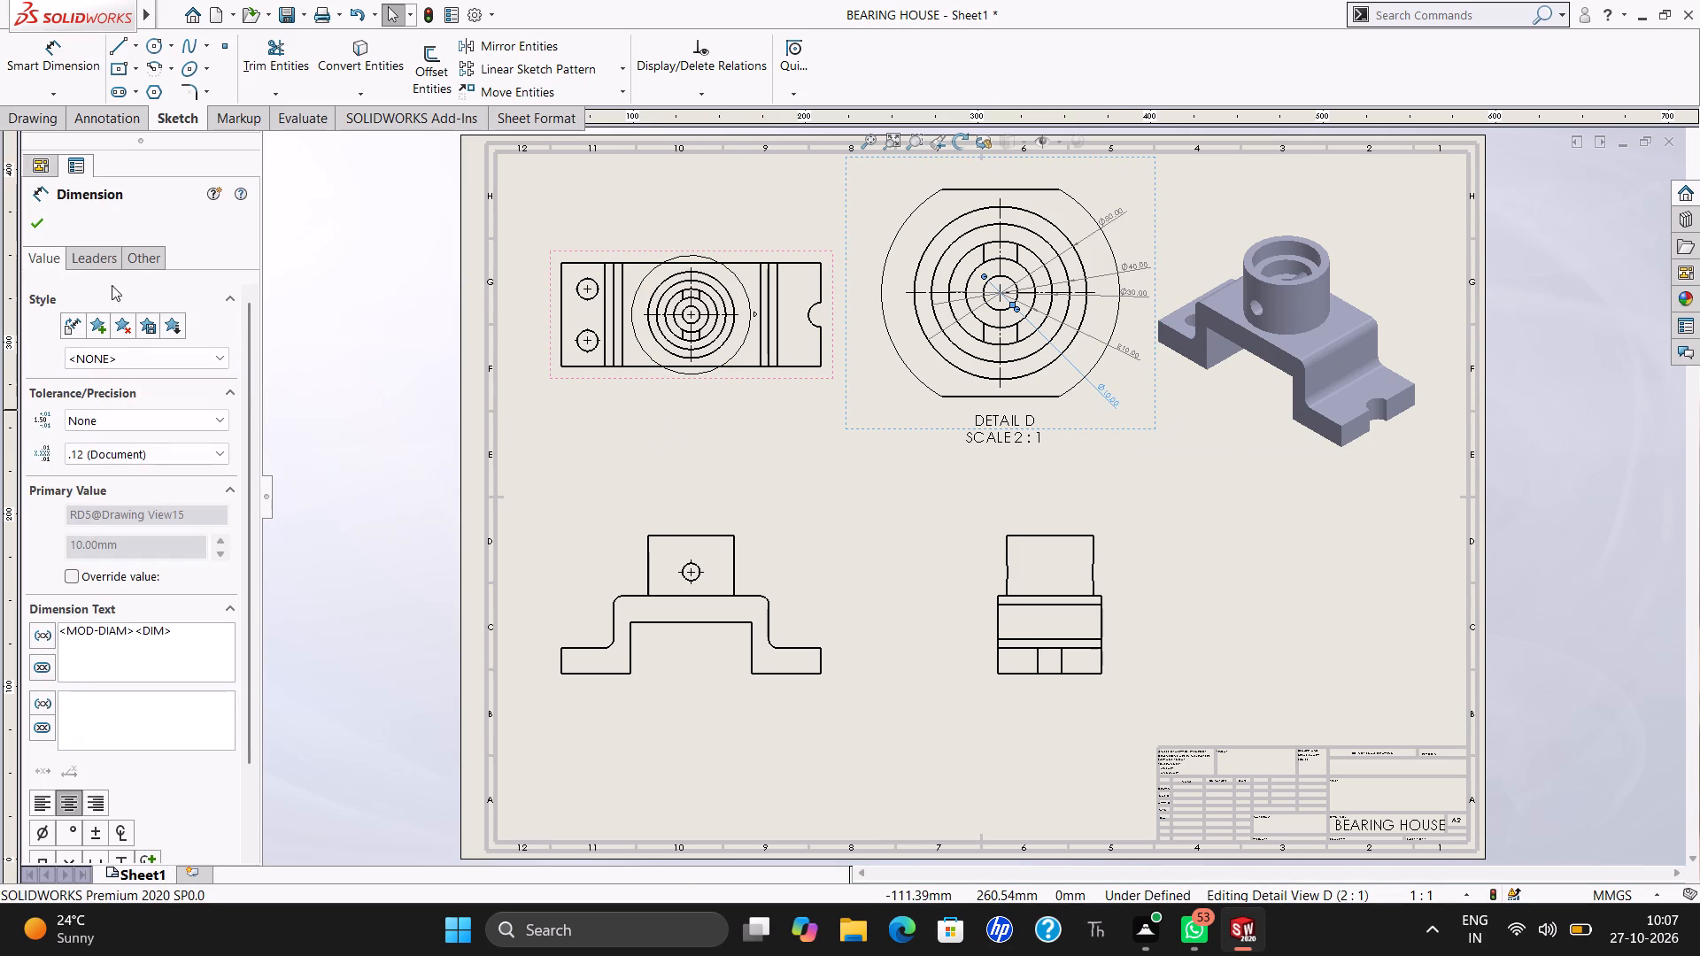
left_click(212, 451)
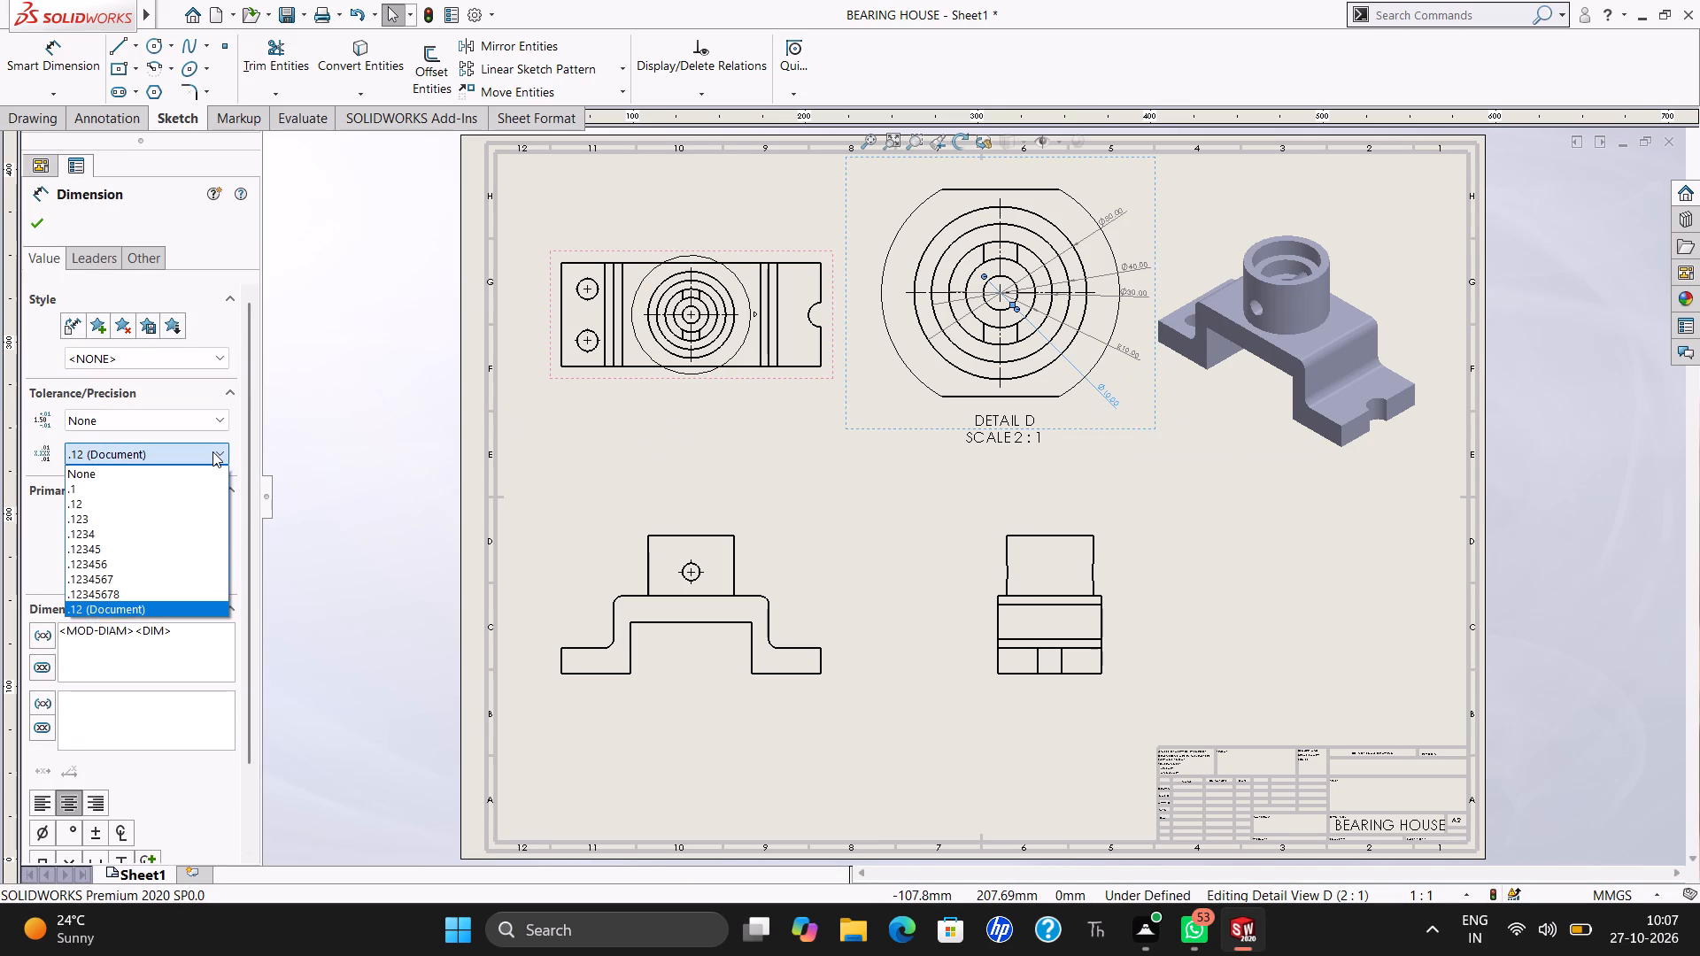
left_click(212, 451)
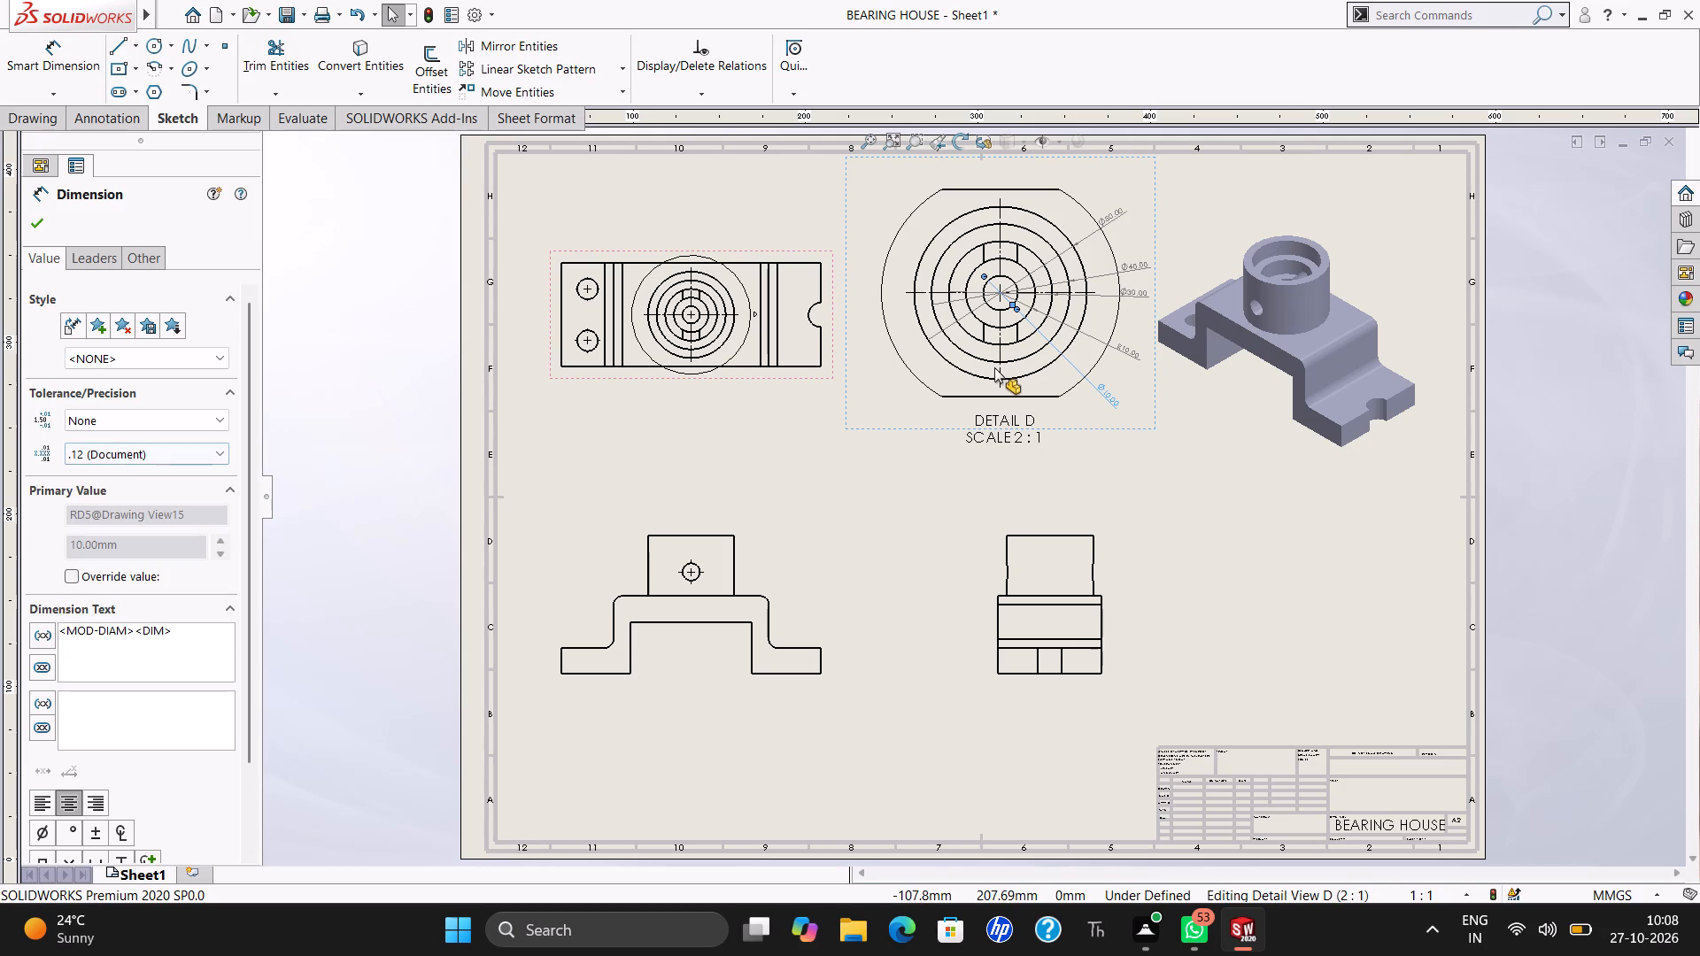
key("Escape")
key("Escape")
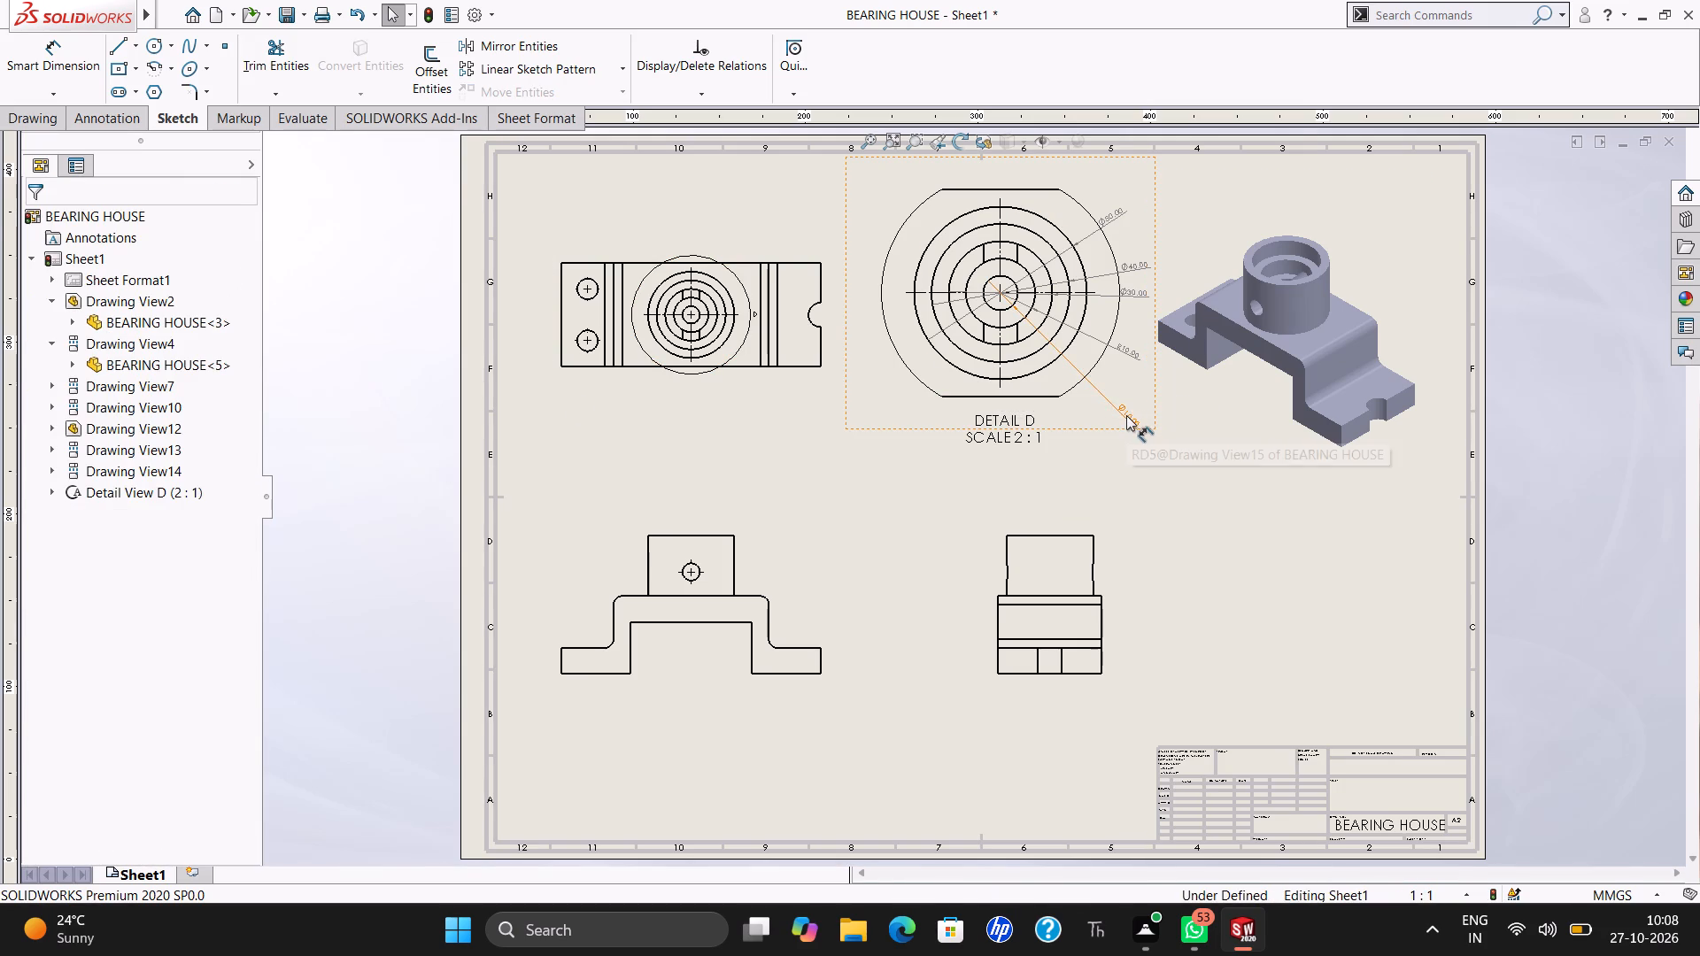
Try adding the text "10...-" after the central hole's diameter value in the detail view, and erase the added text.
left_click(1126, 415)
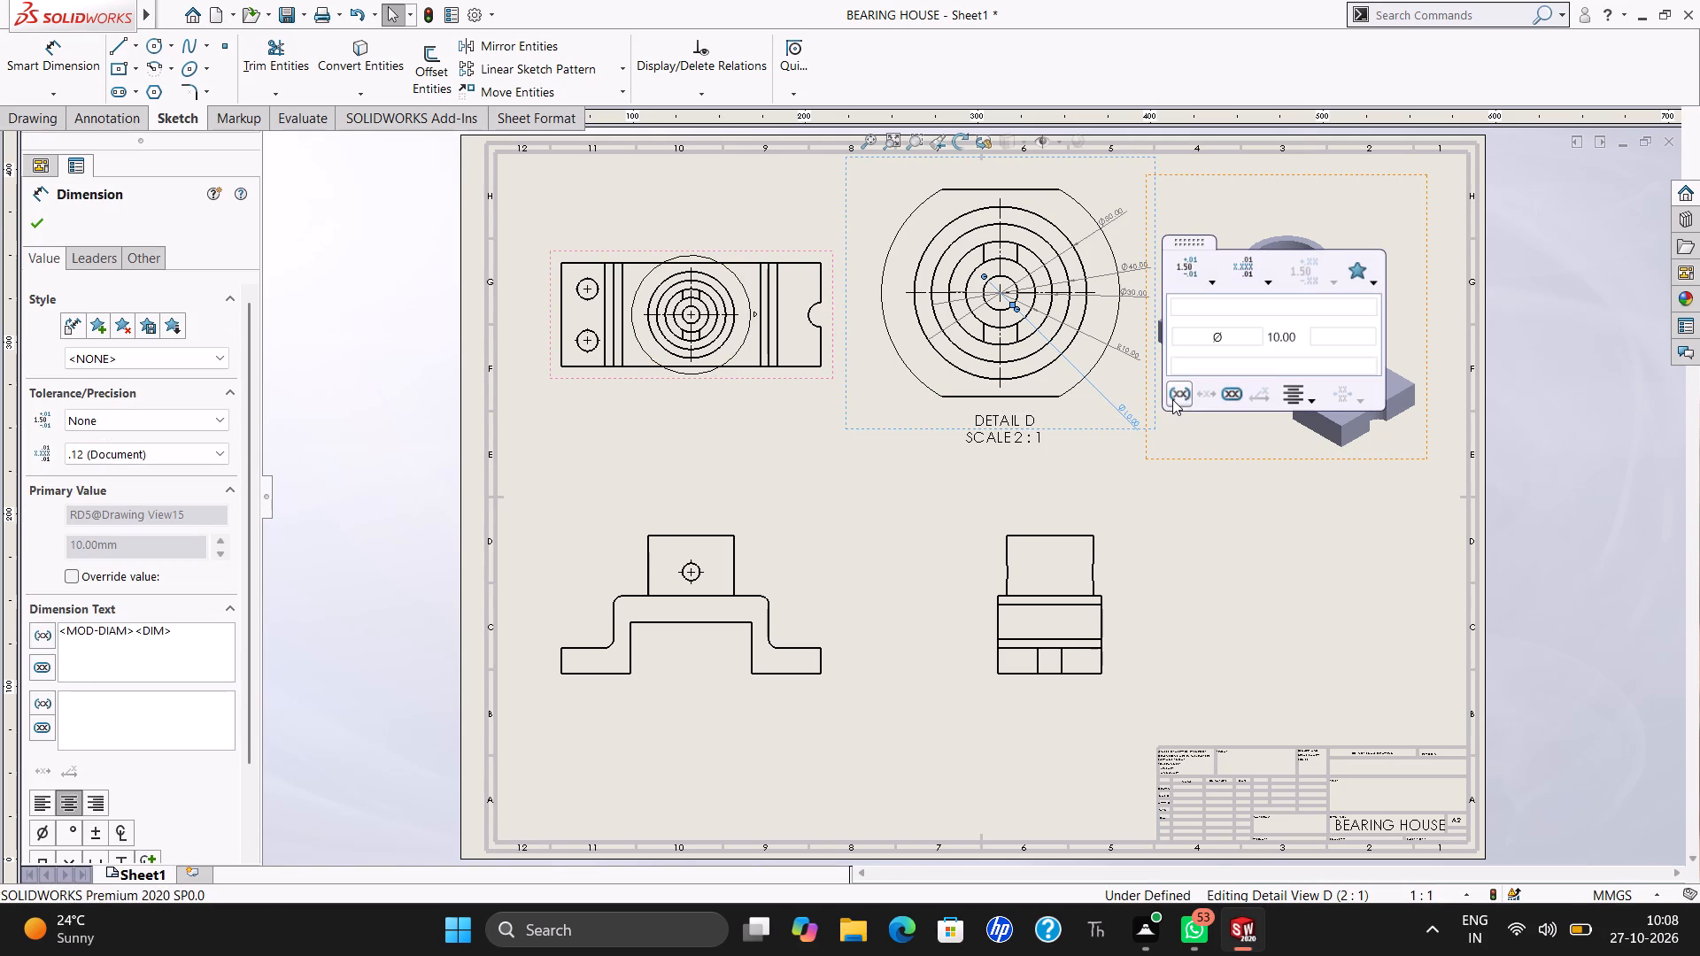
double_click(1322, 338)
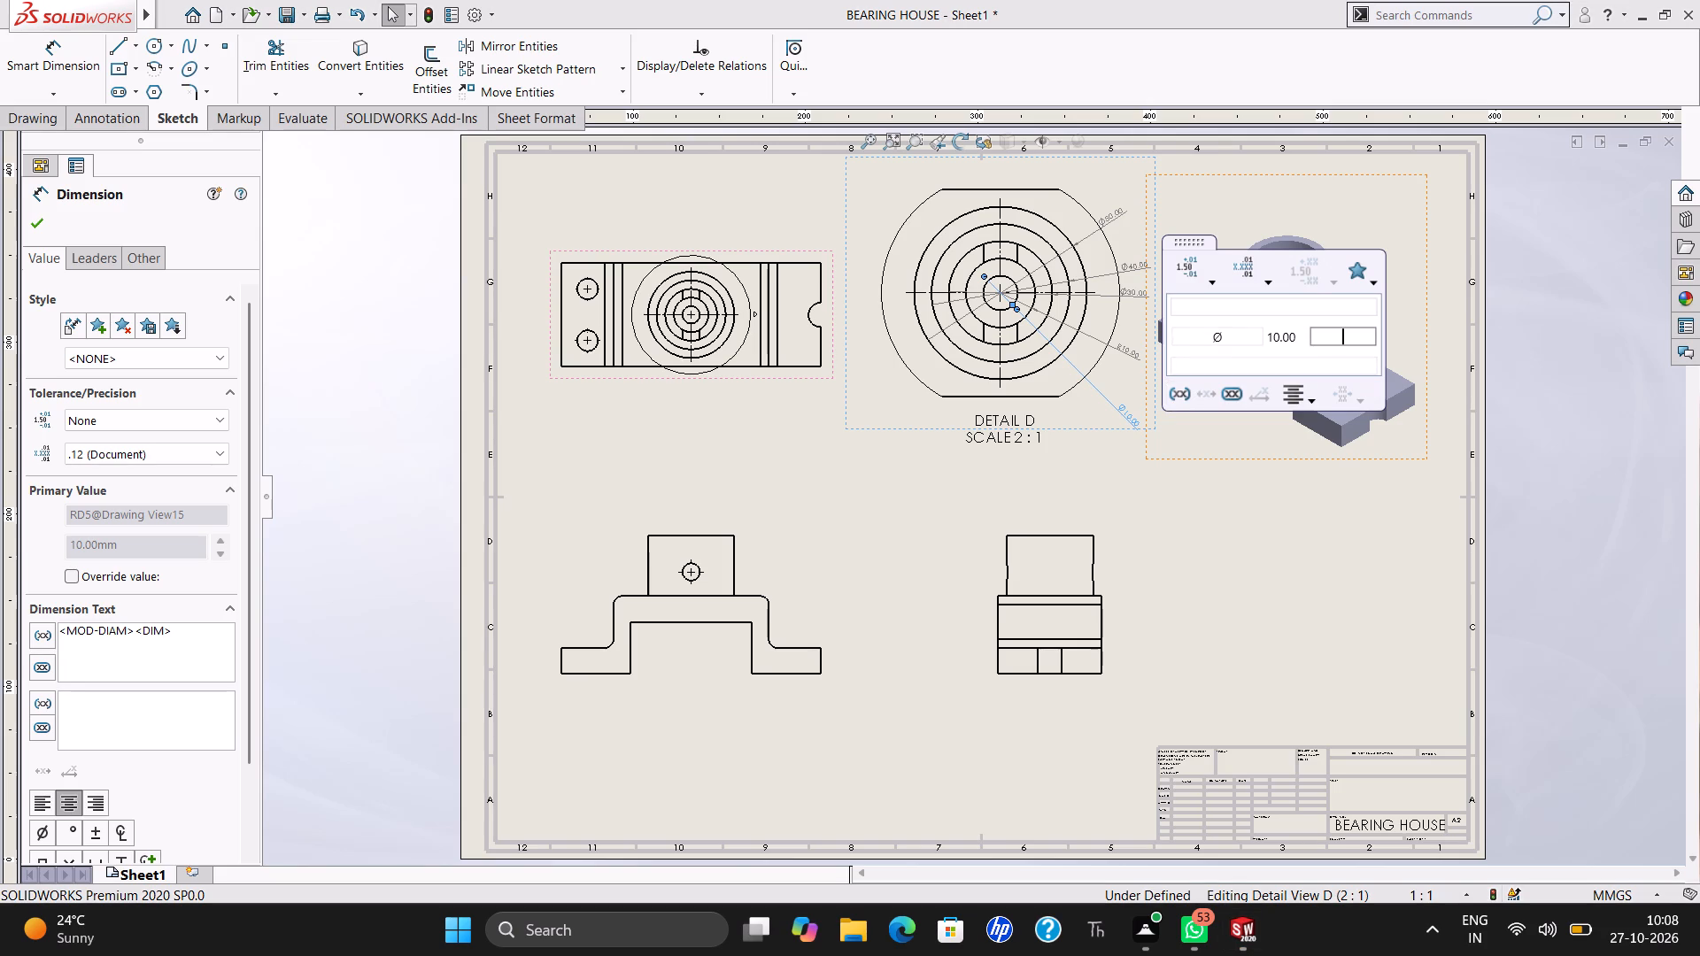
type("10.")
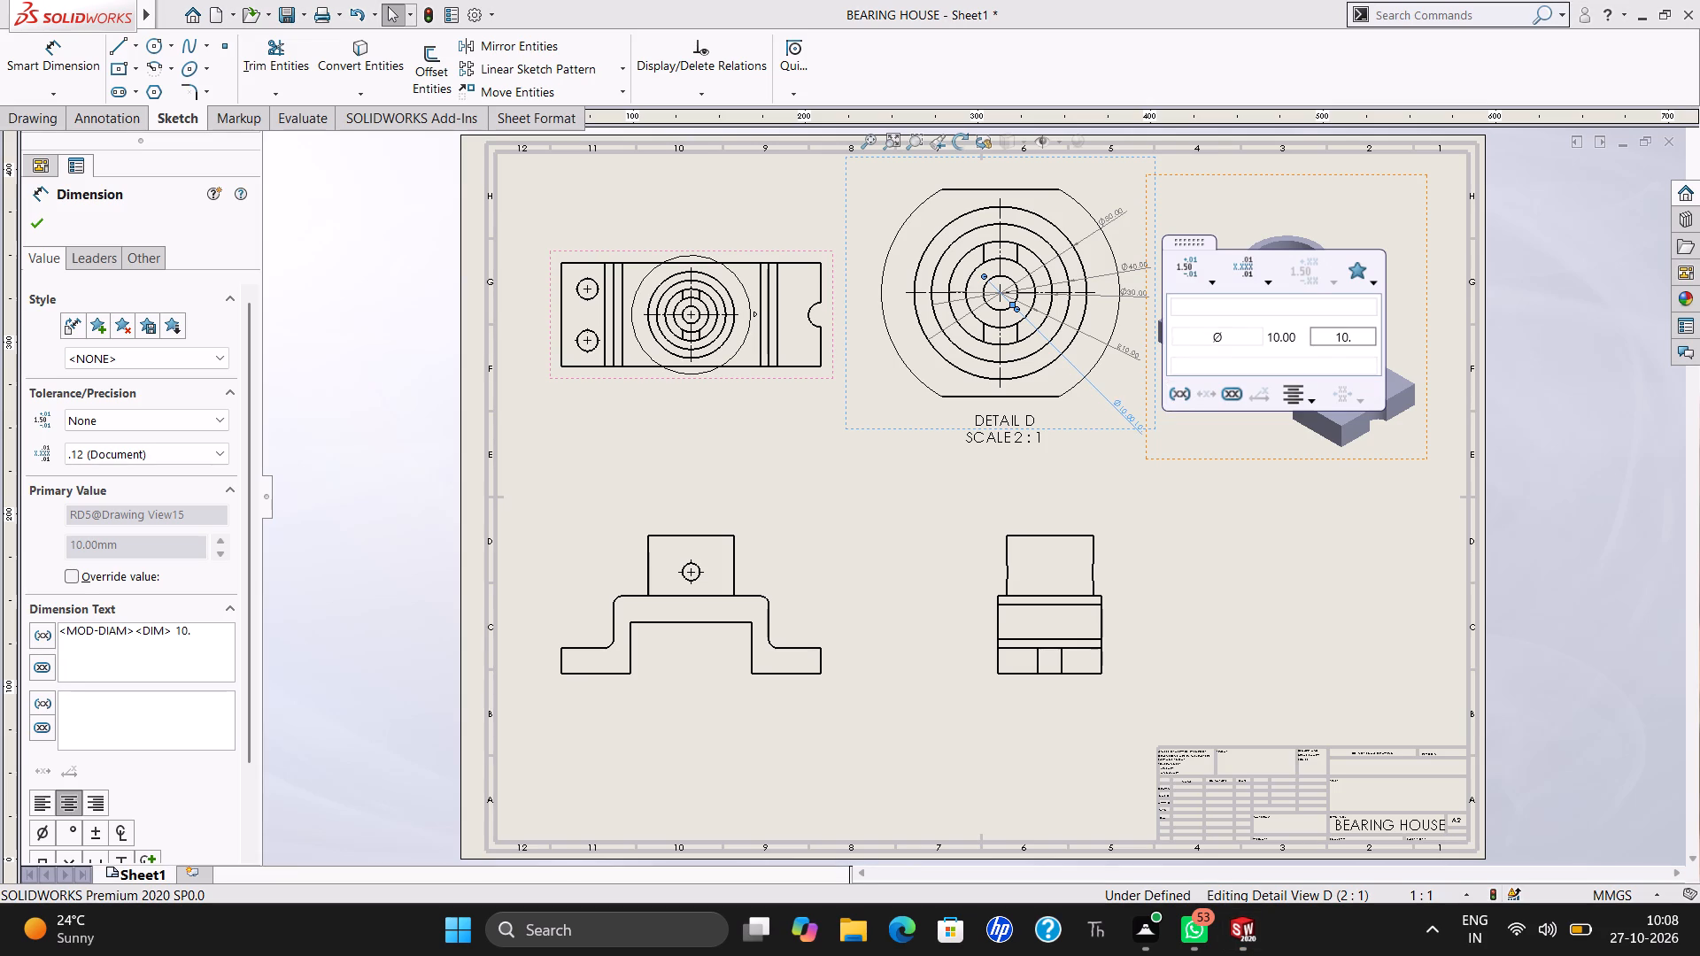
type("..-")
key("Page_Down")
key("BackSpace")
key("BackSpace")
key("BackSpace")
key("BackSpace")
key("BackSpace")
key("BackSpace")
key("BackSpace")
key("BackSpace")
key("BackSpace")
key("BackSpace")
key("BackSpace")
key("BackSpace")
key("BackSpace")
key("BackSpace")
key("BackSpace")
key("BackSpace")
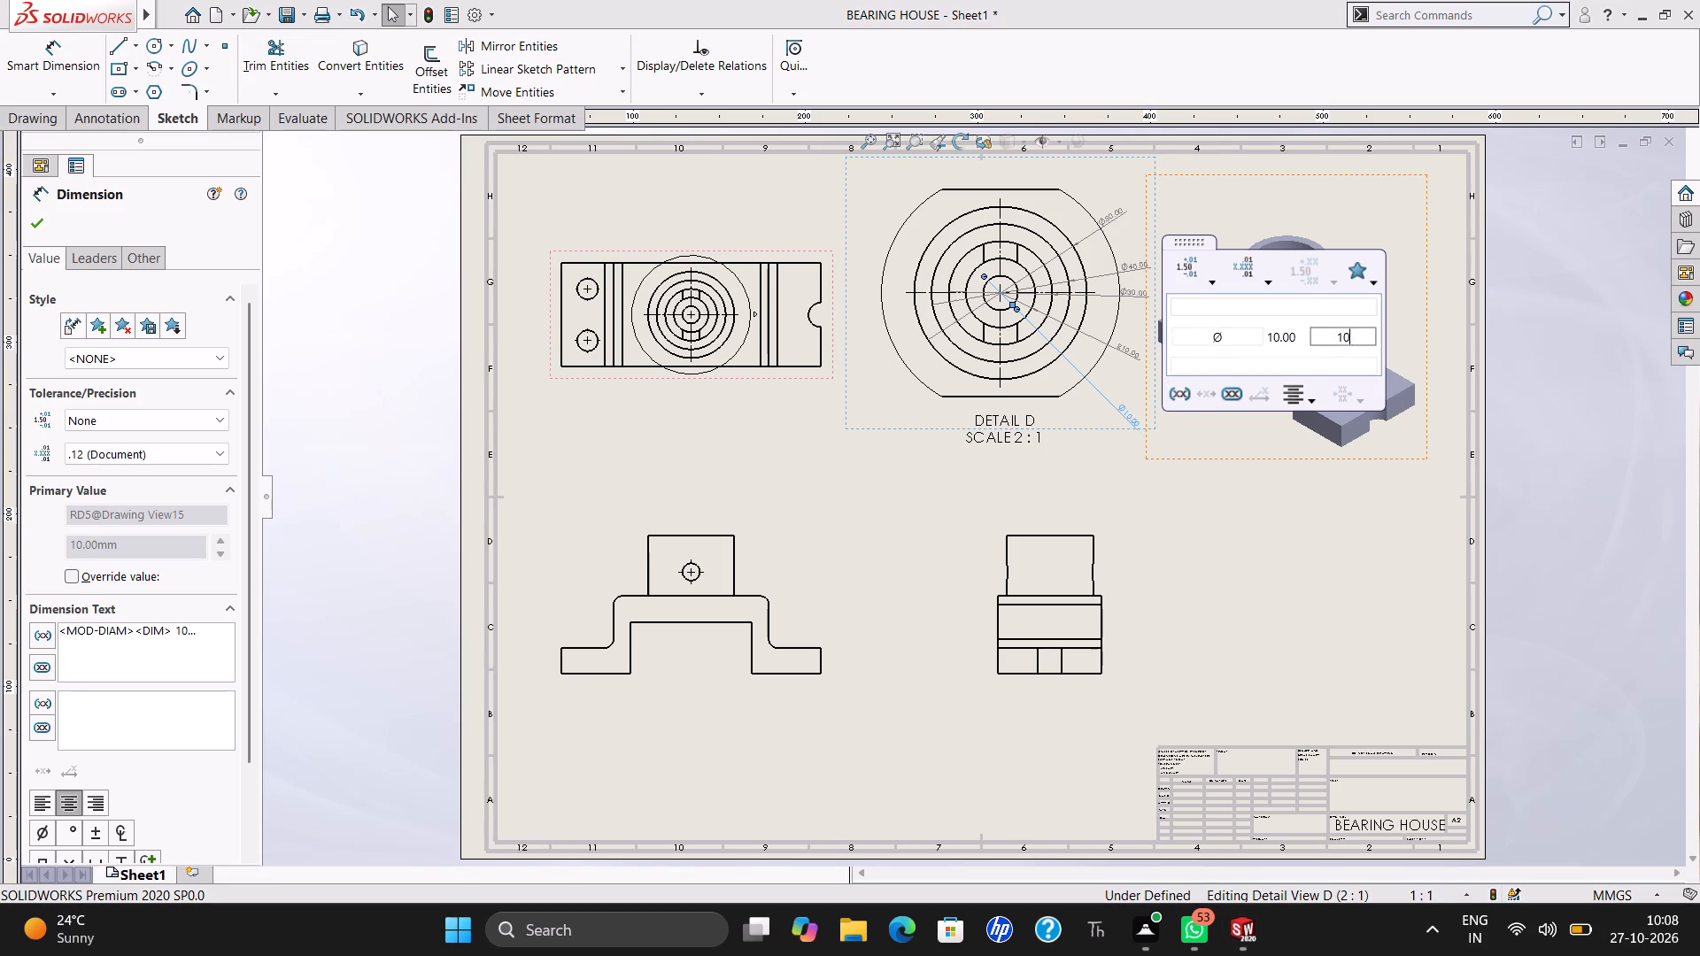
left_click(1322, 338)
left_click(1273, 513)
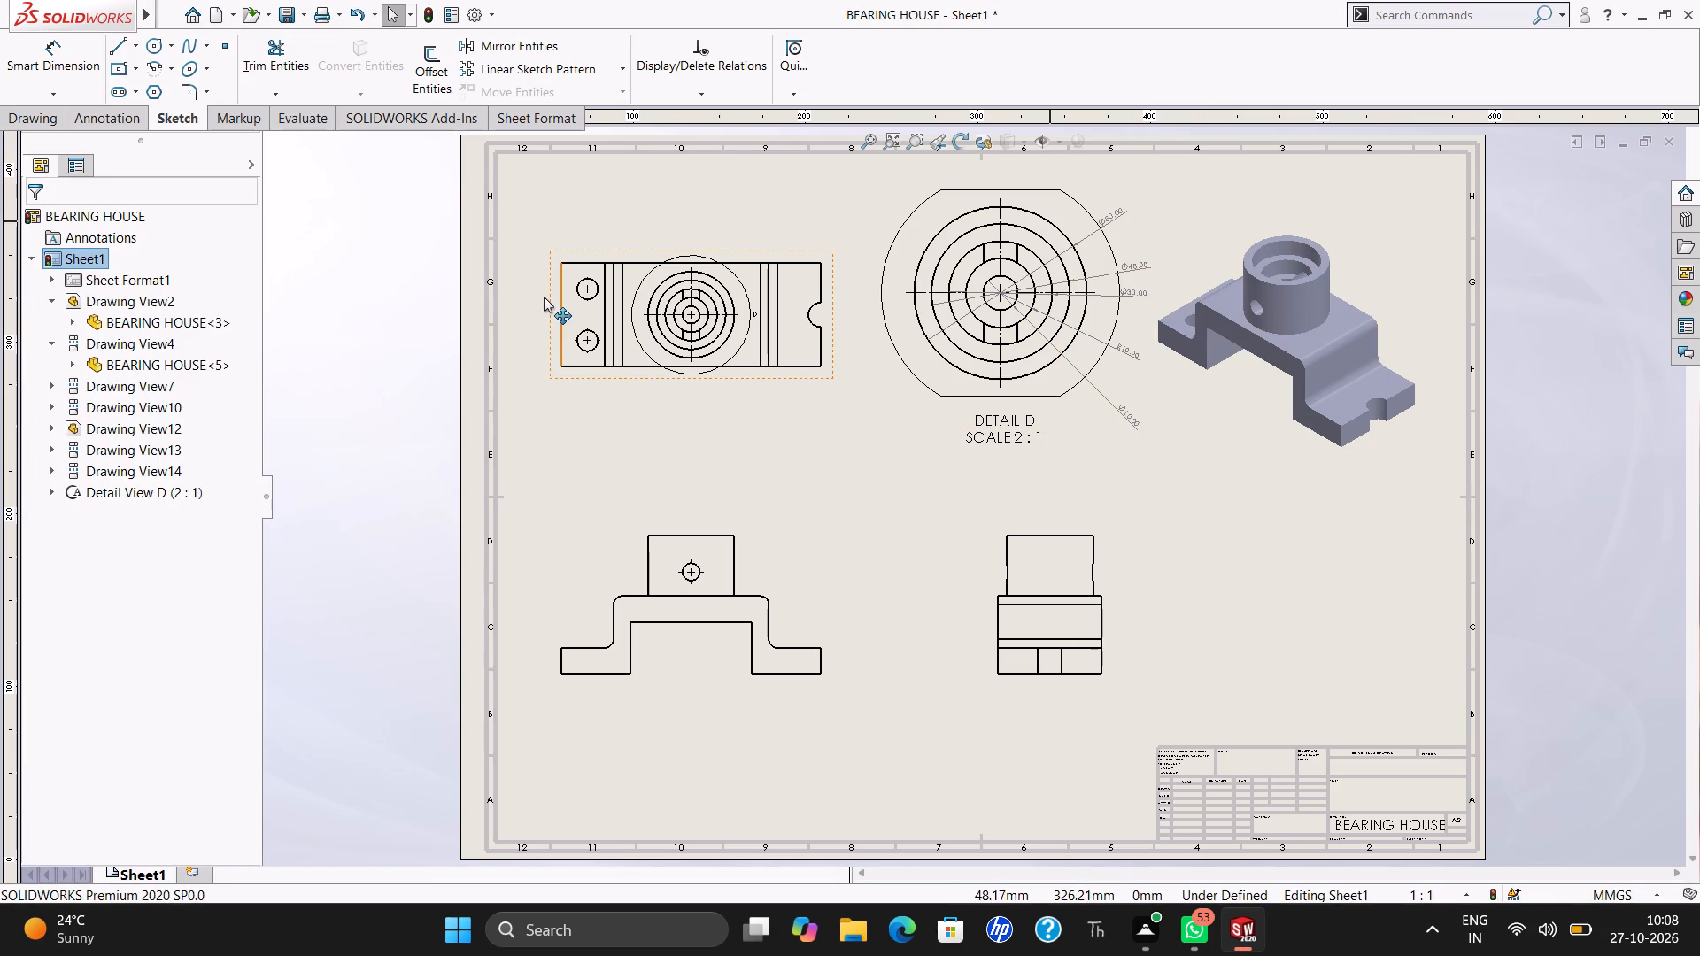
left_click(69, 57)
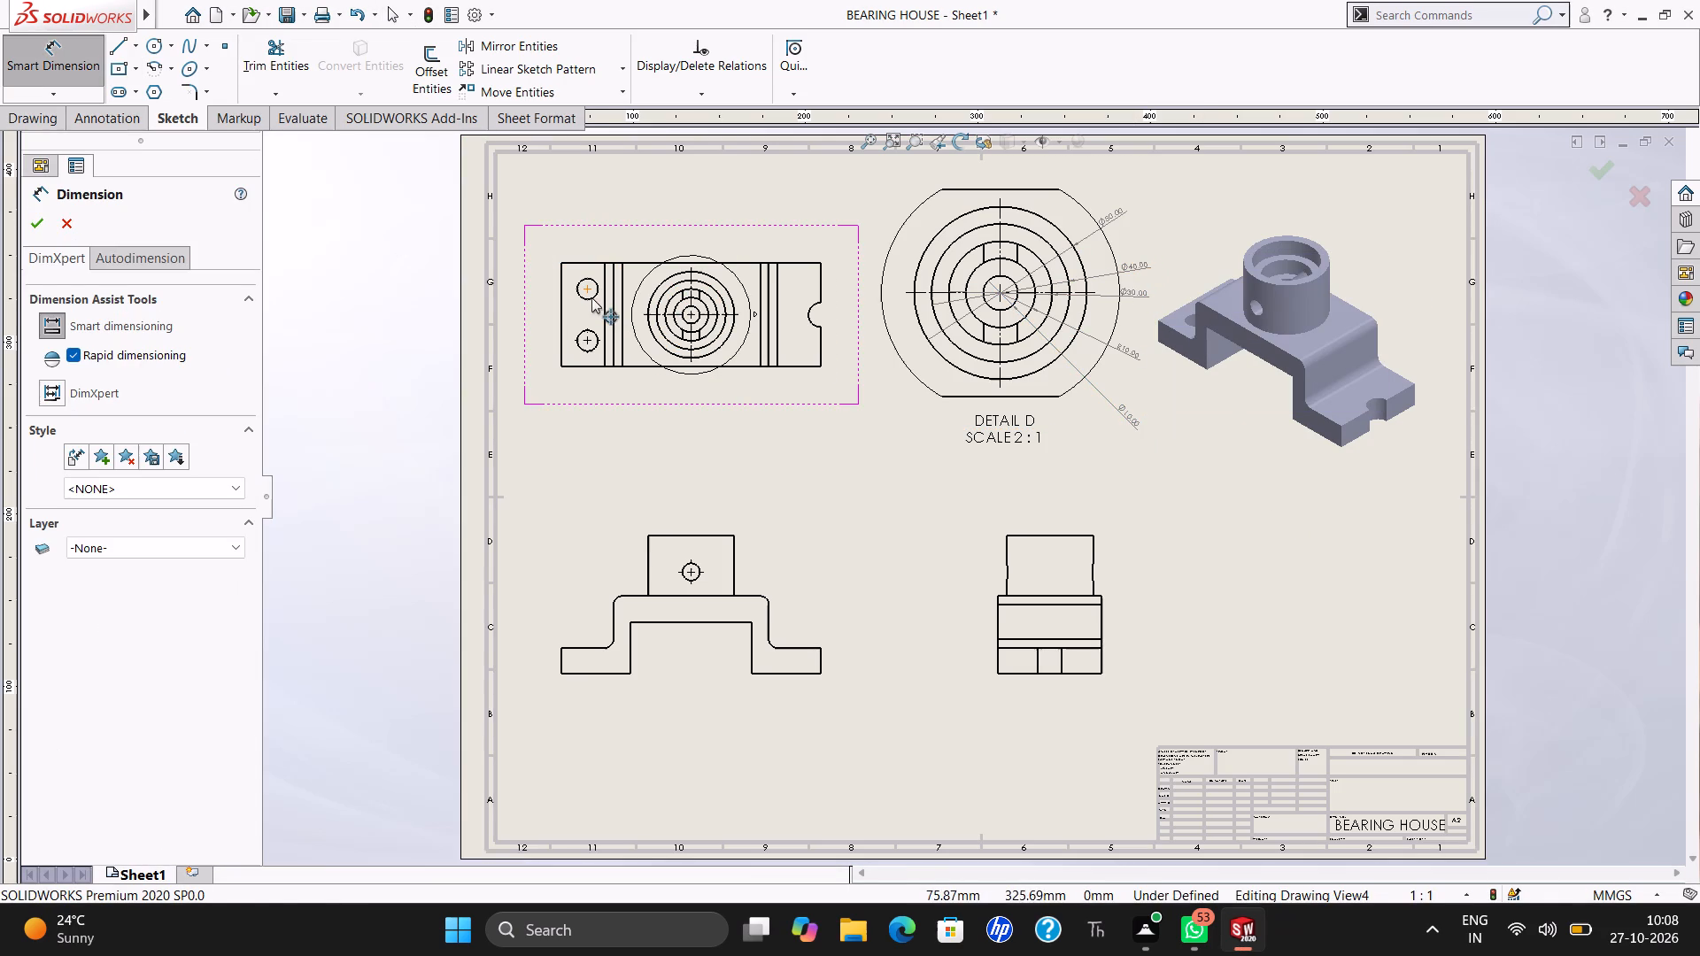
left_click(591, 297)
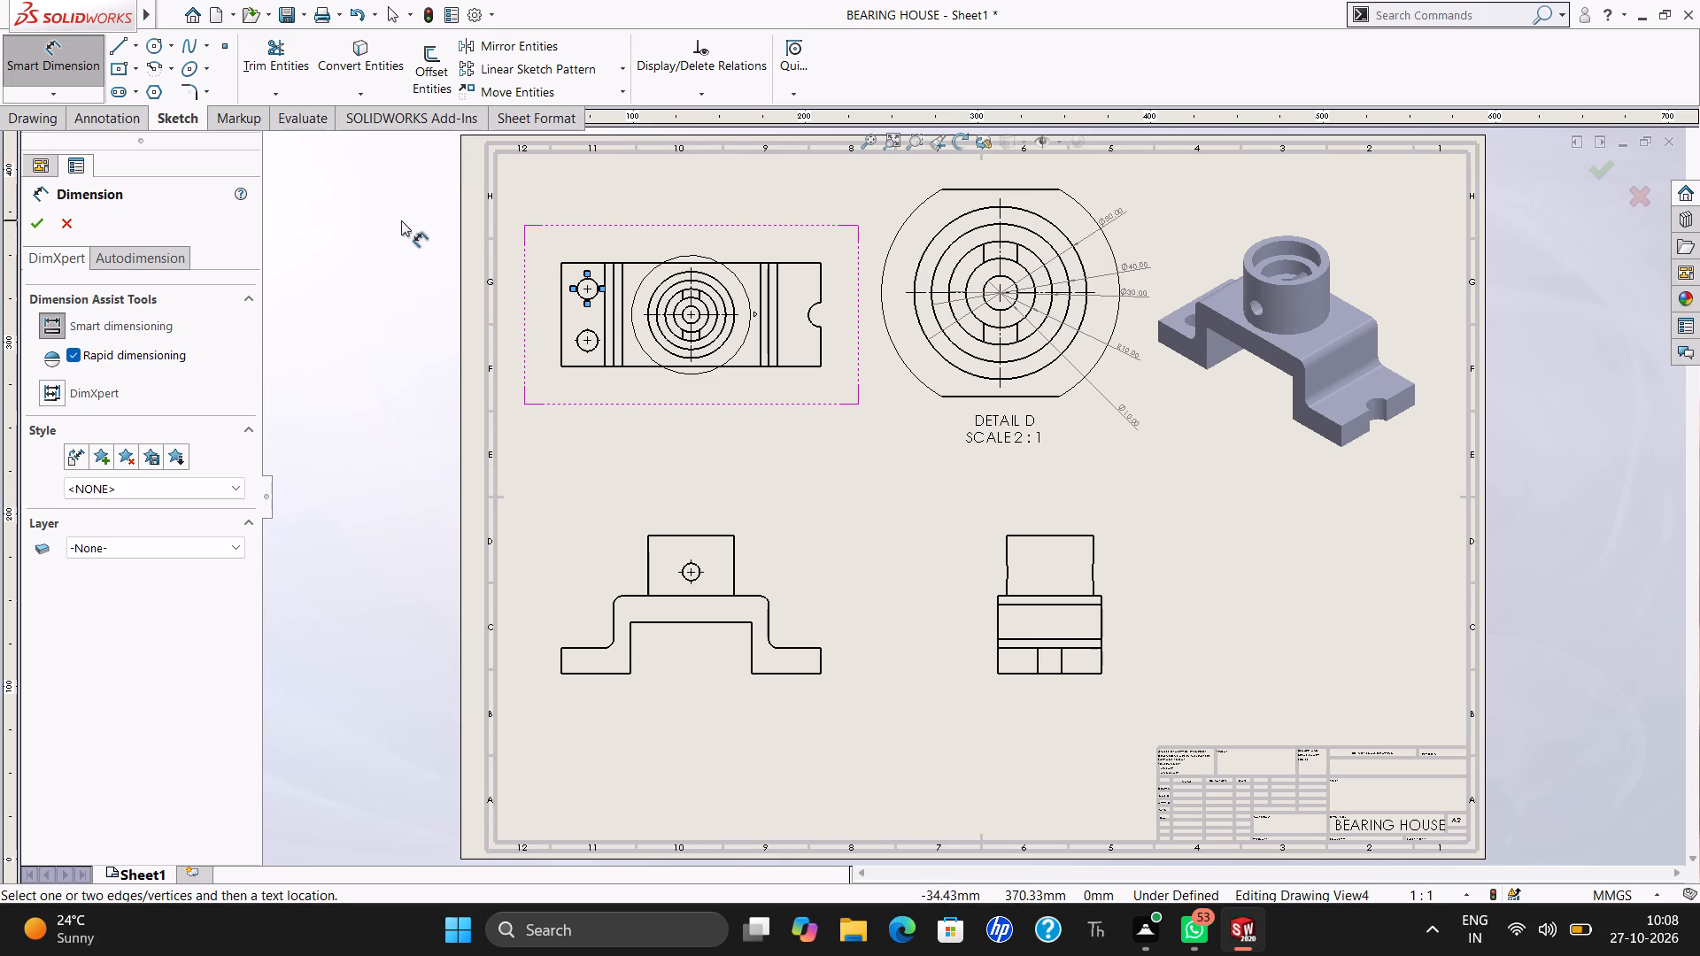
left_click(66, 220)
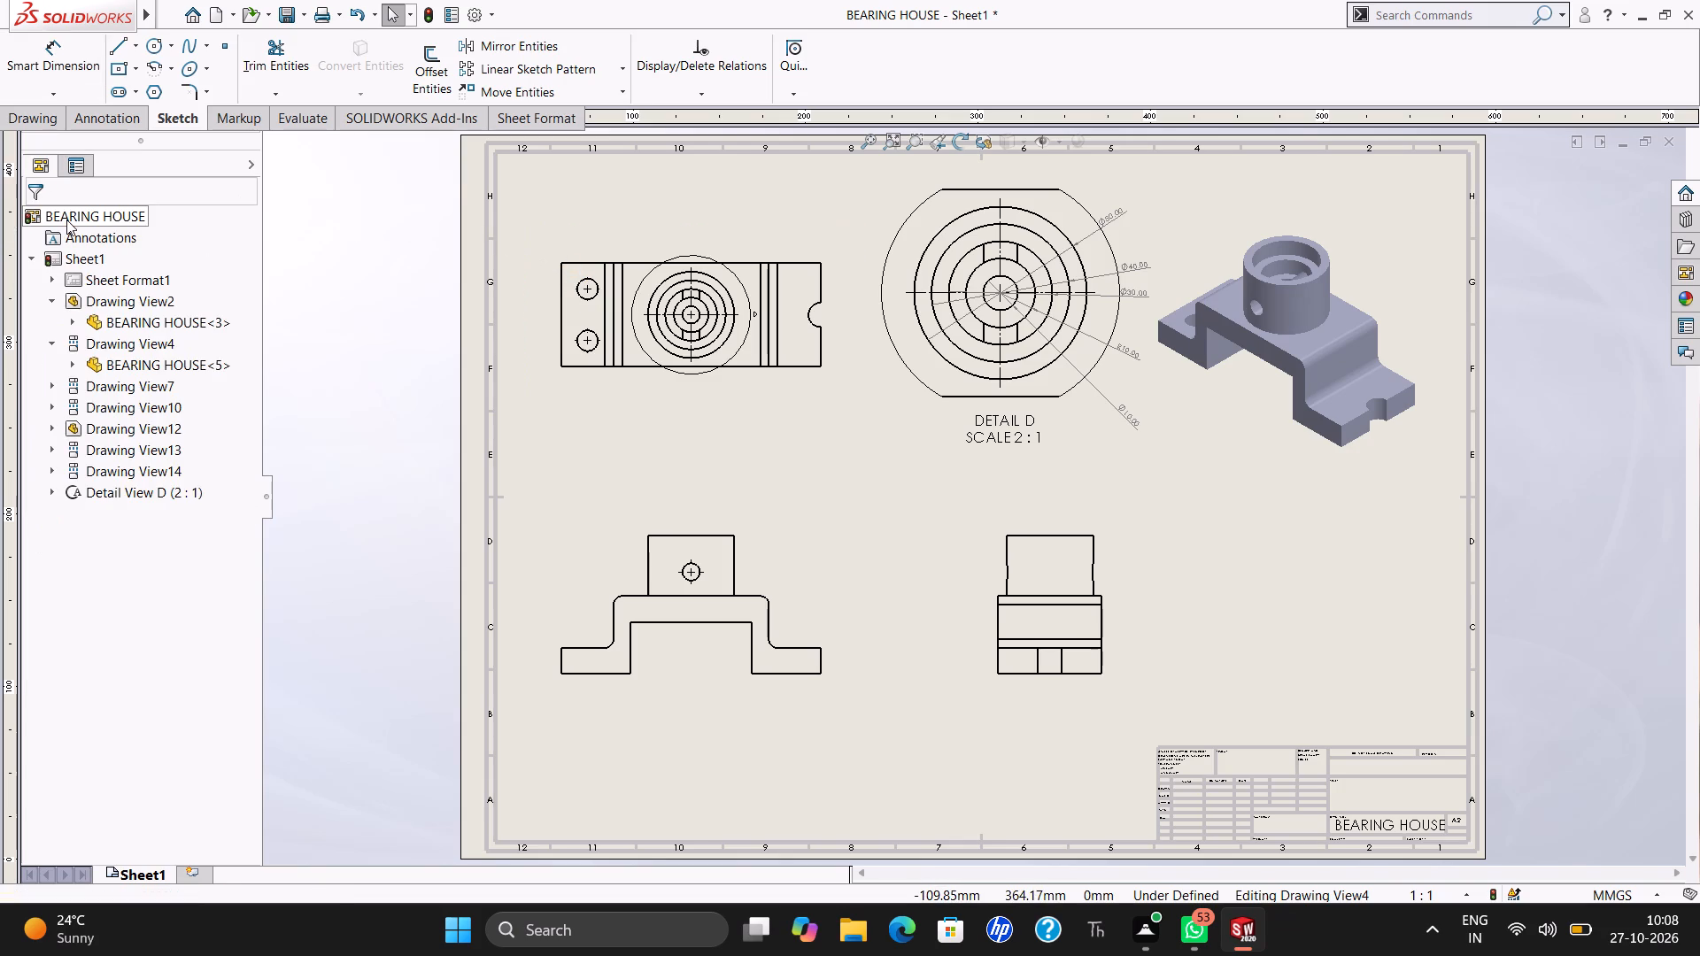
Dimension the diameter of the upper mounting hole in the top view with Smart Dimension.
left_click(58, 71)
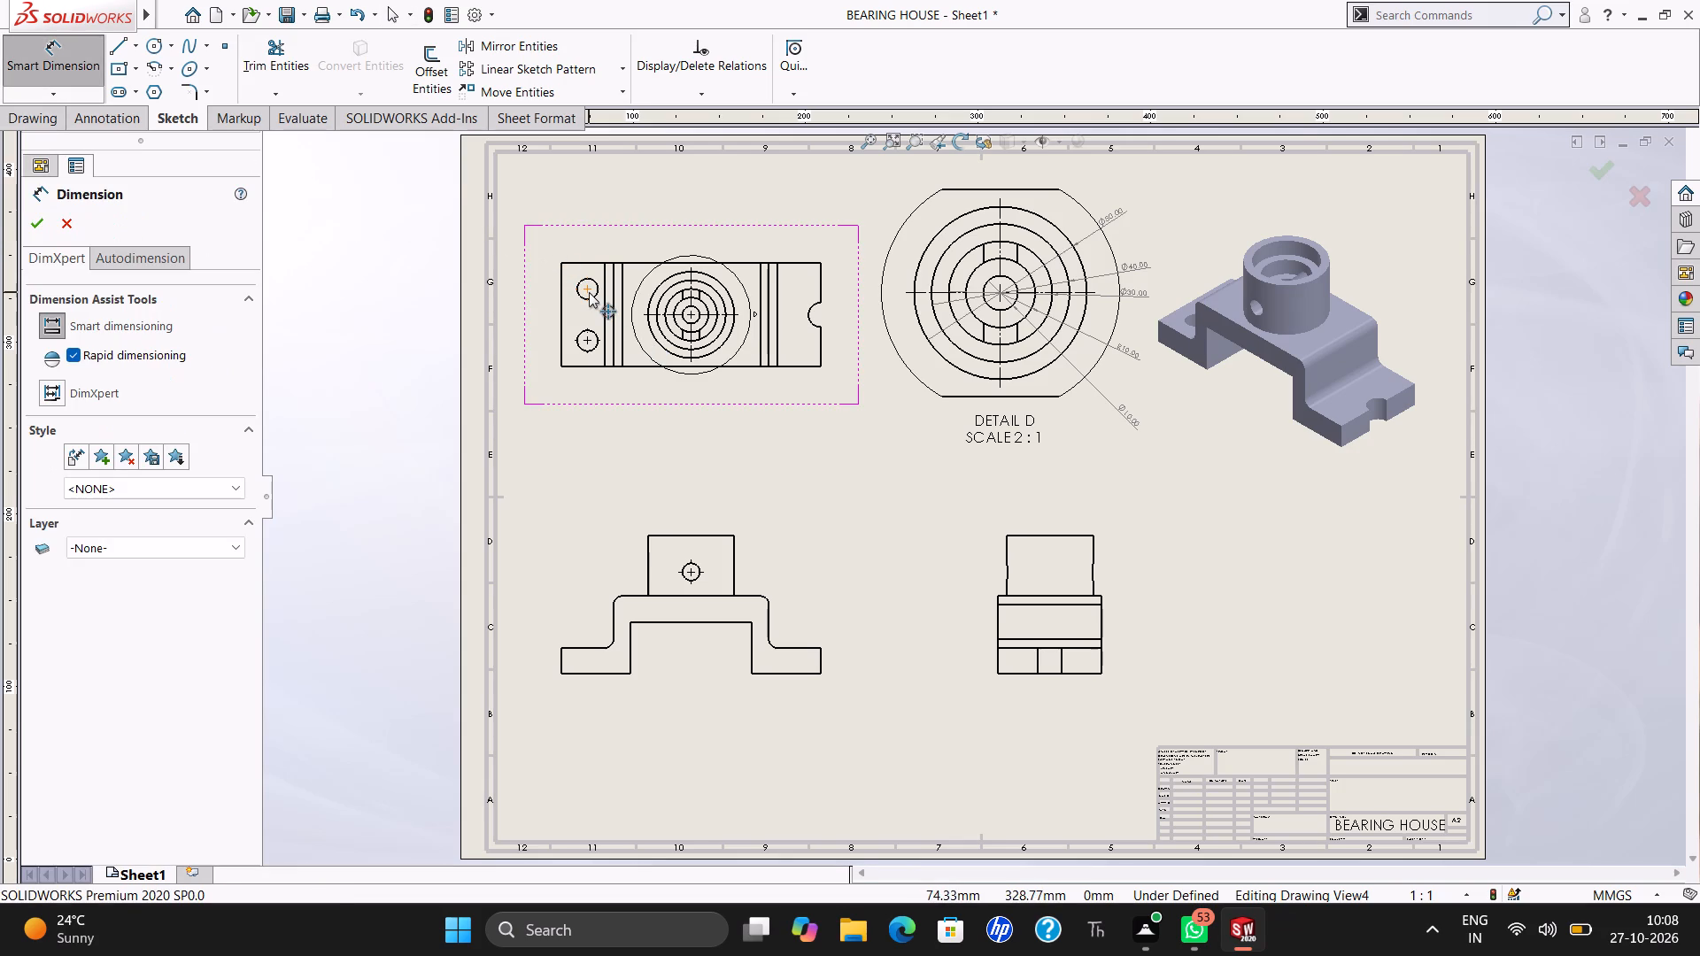
left_click(580, 294)
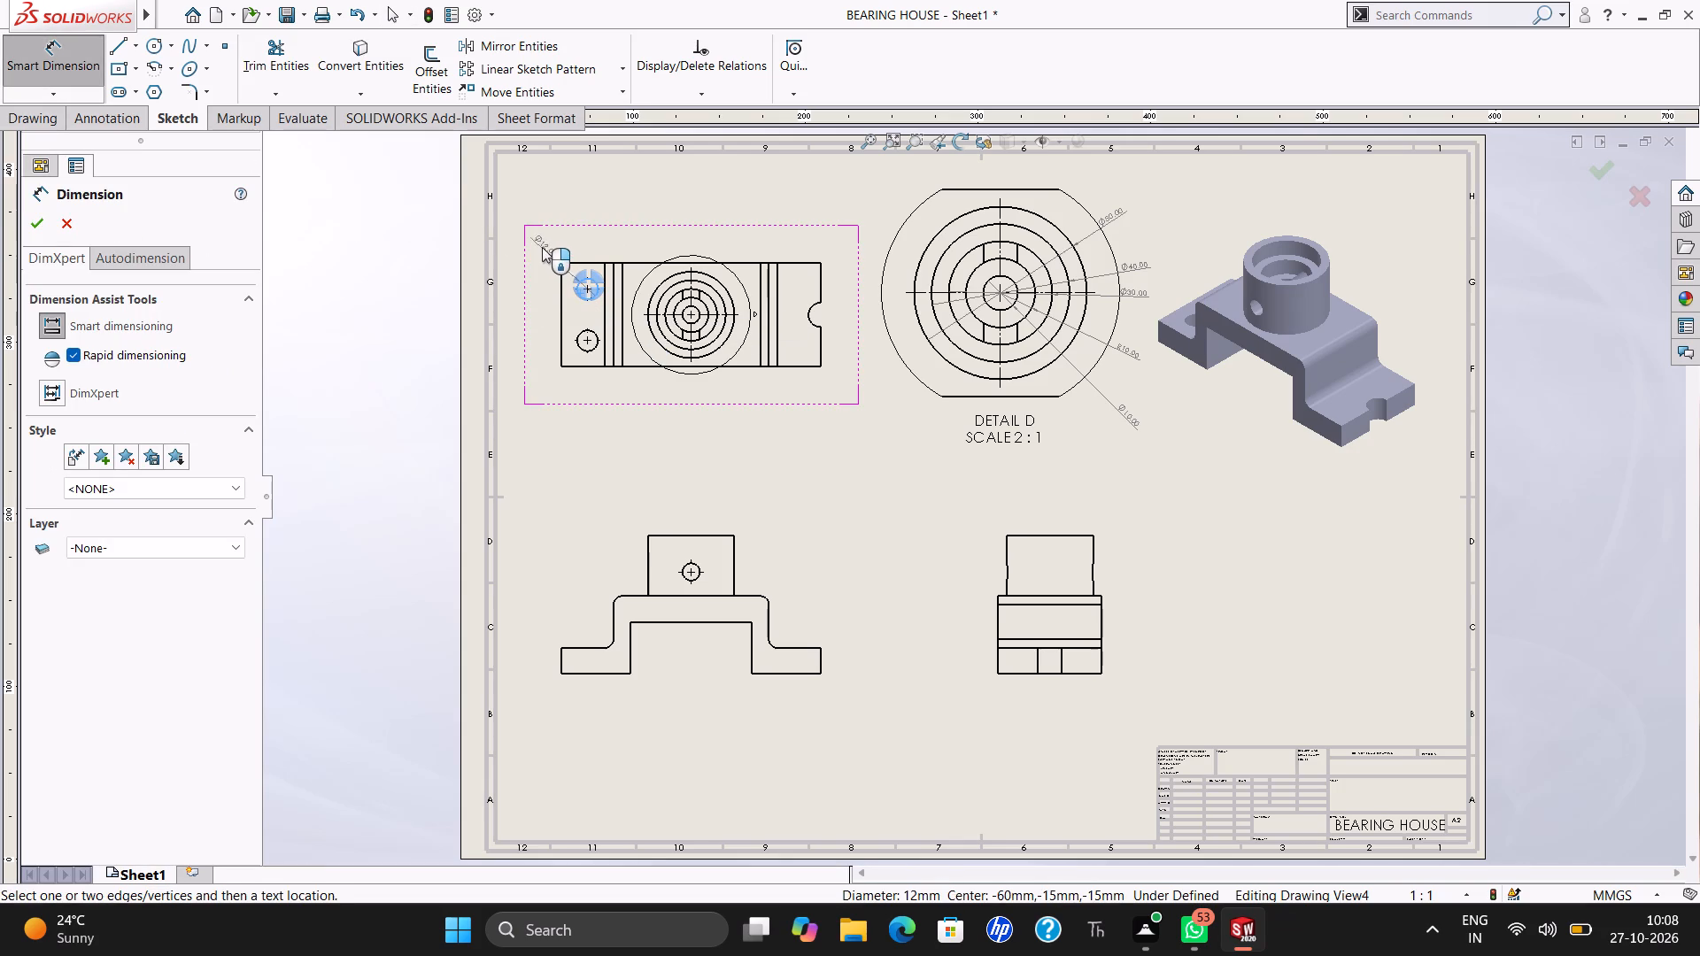
left_click(542, 247)
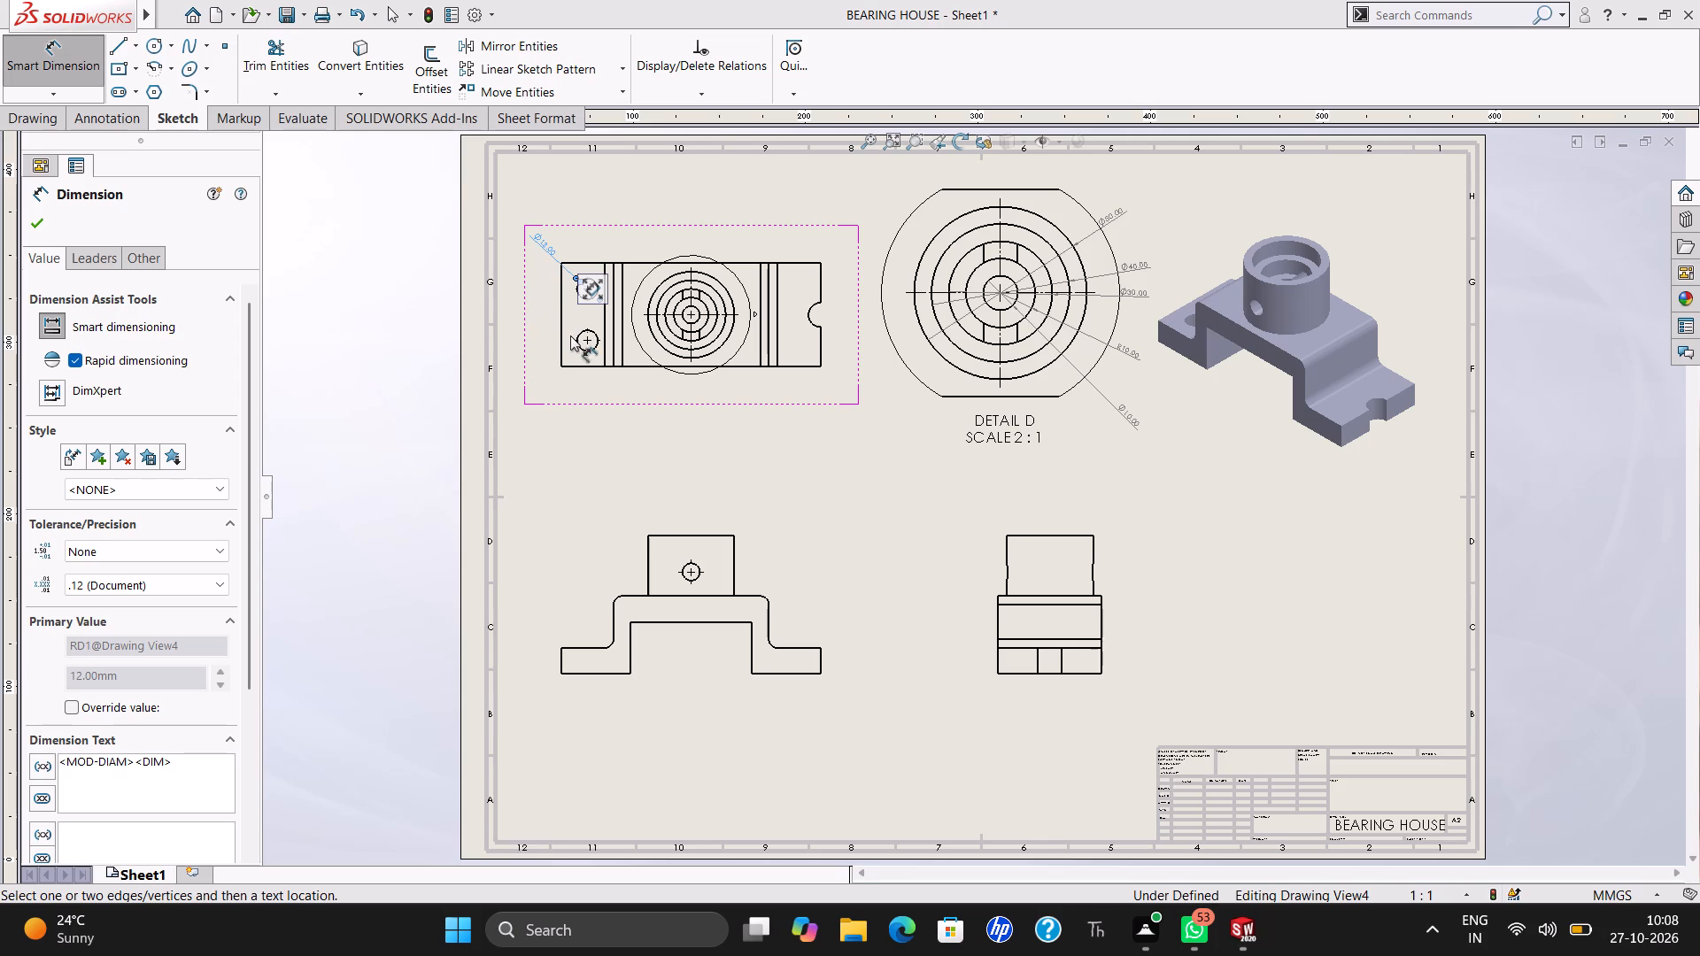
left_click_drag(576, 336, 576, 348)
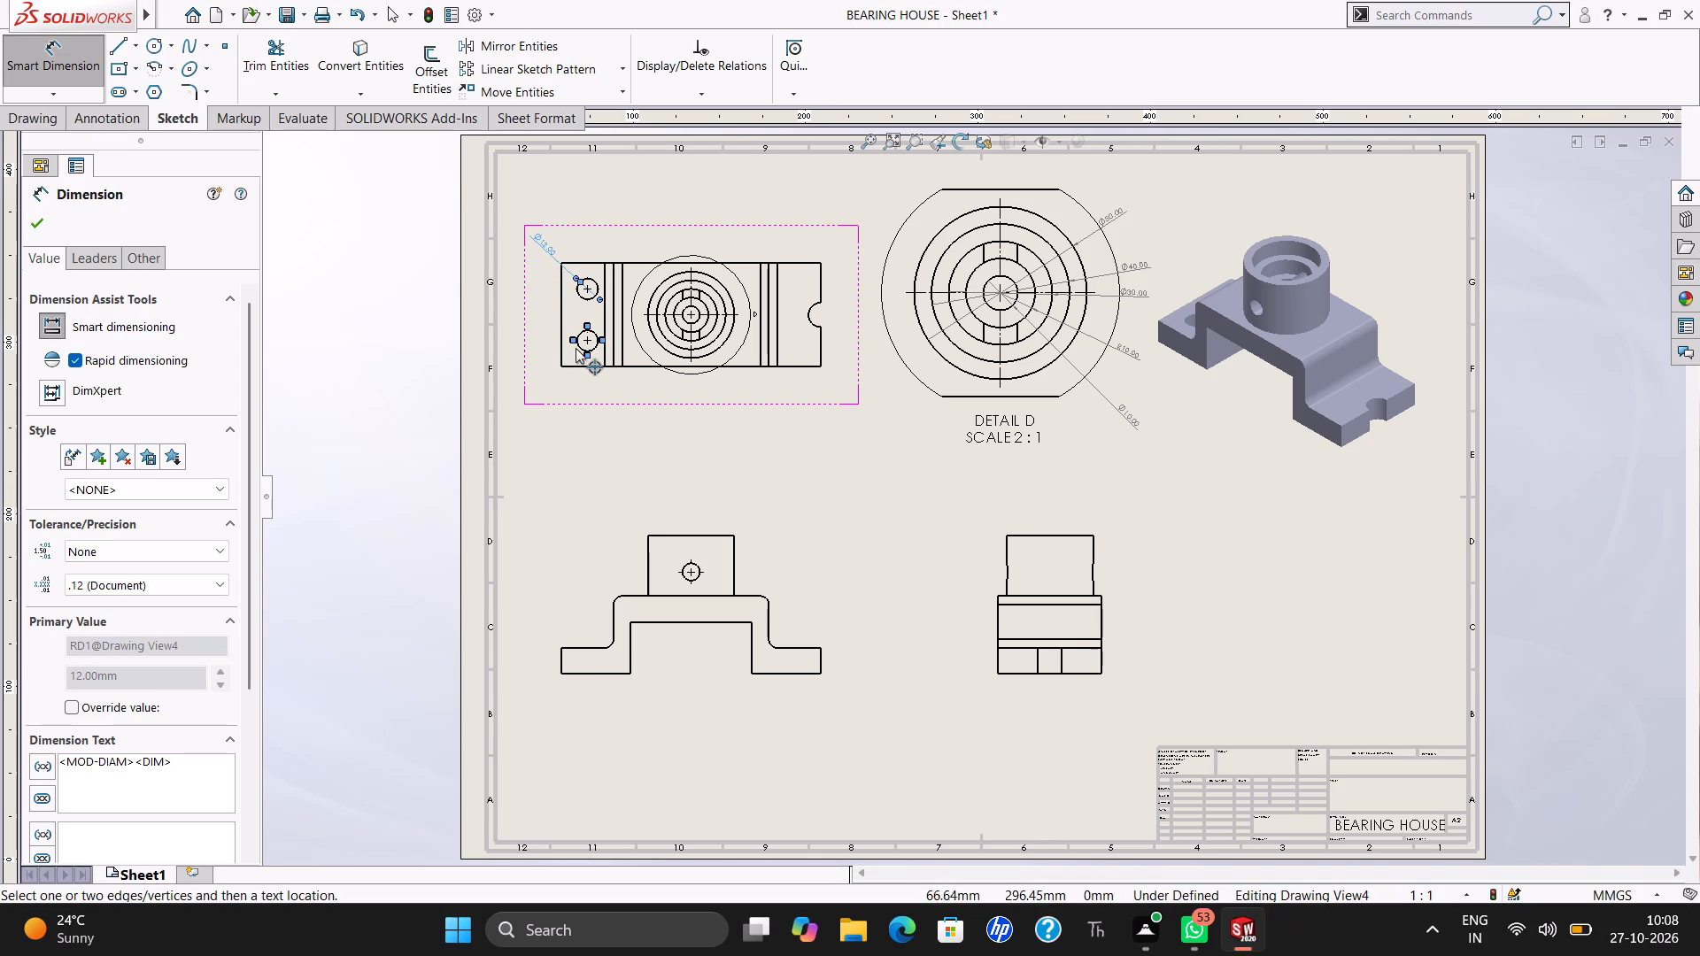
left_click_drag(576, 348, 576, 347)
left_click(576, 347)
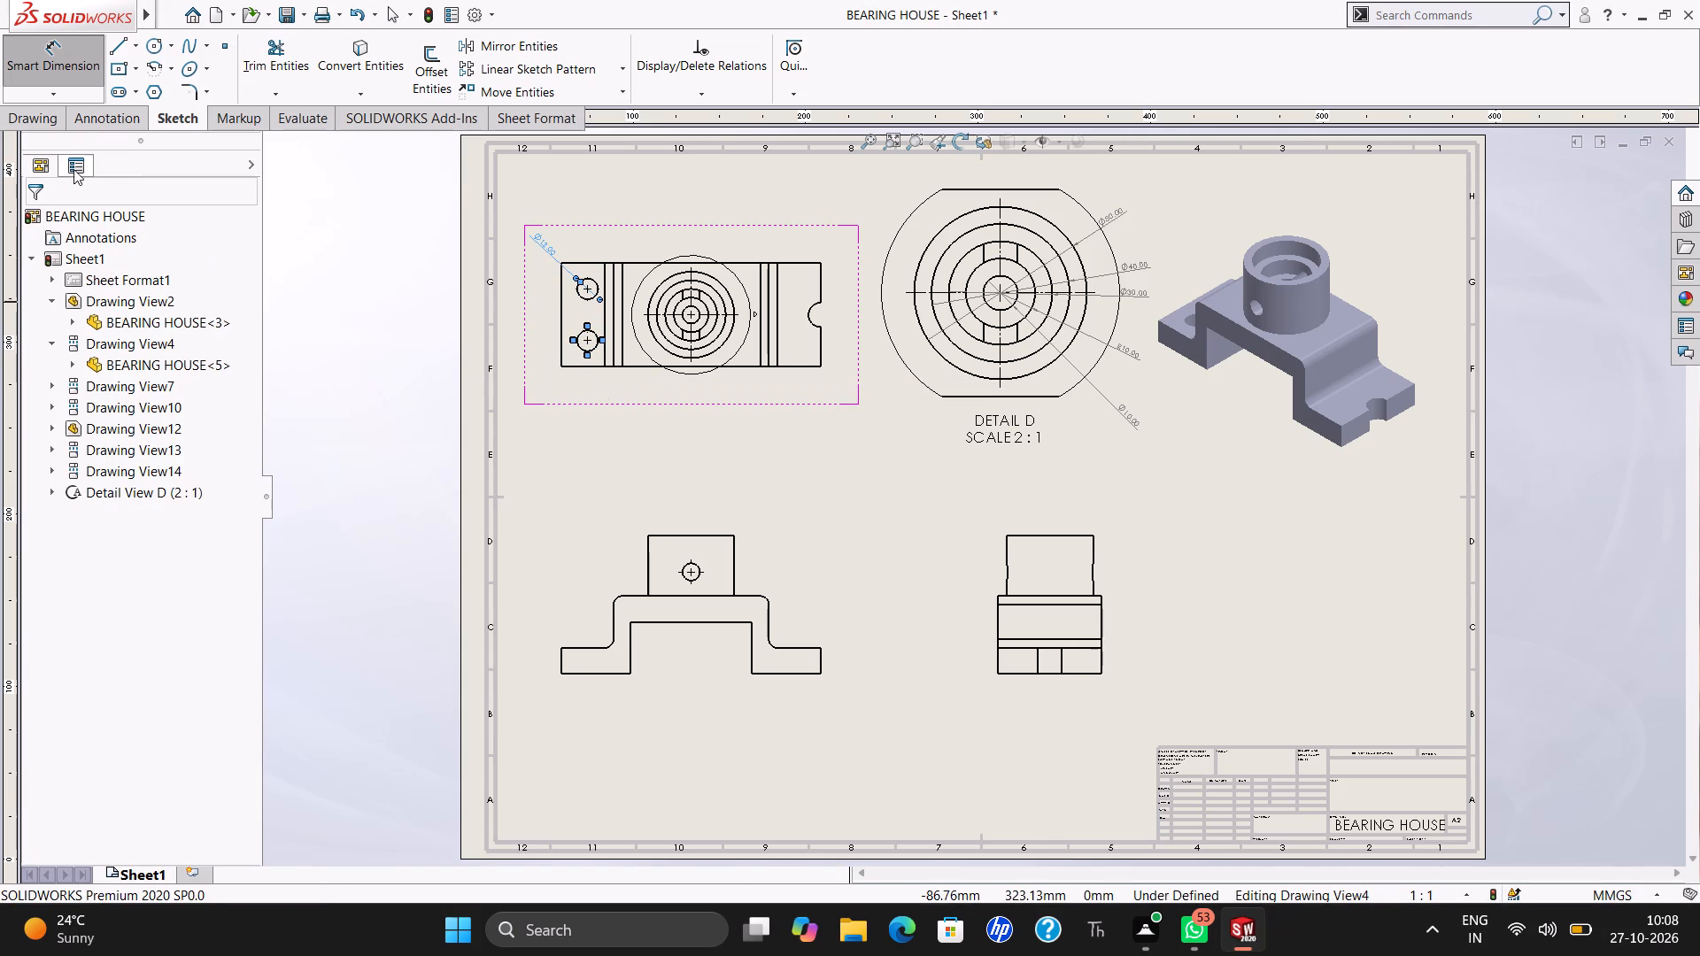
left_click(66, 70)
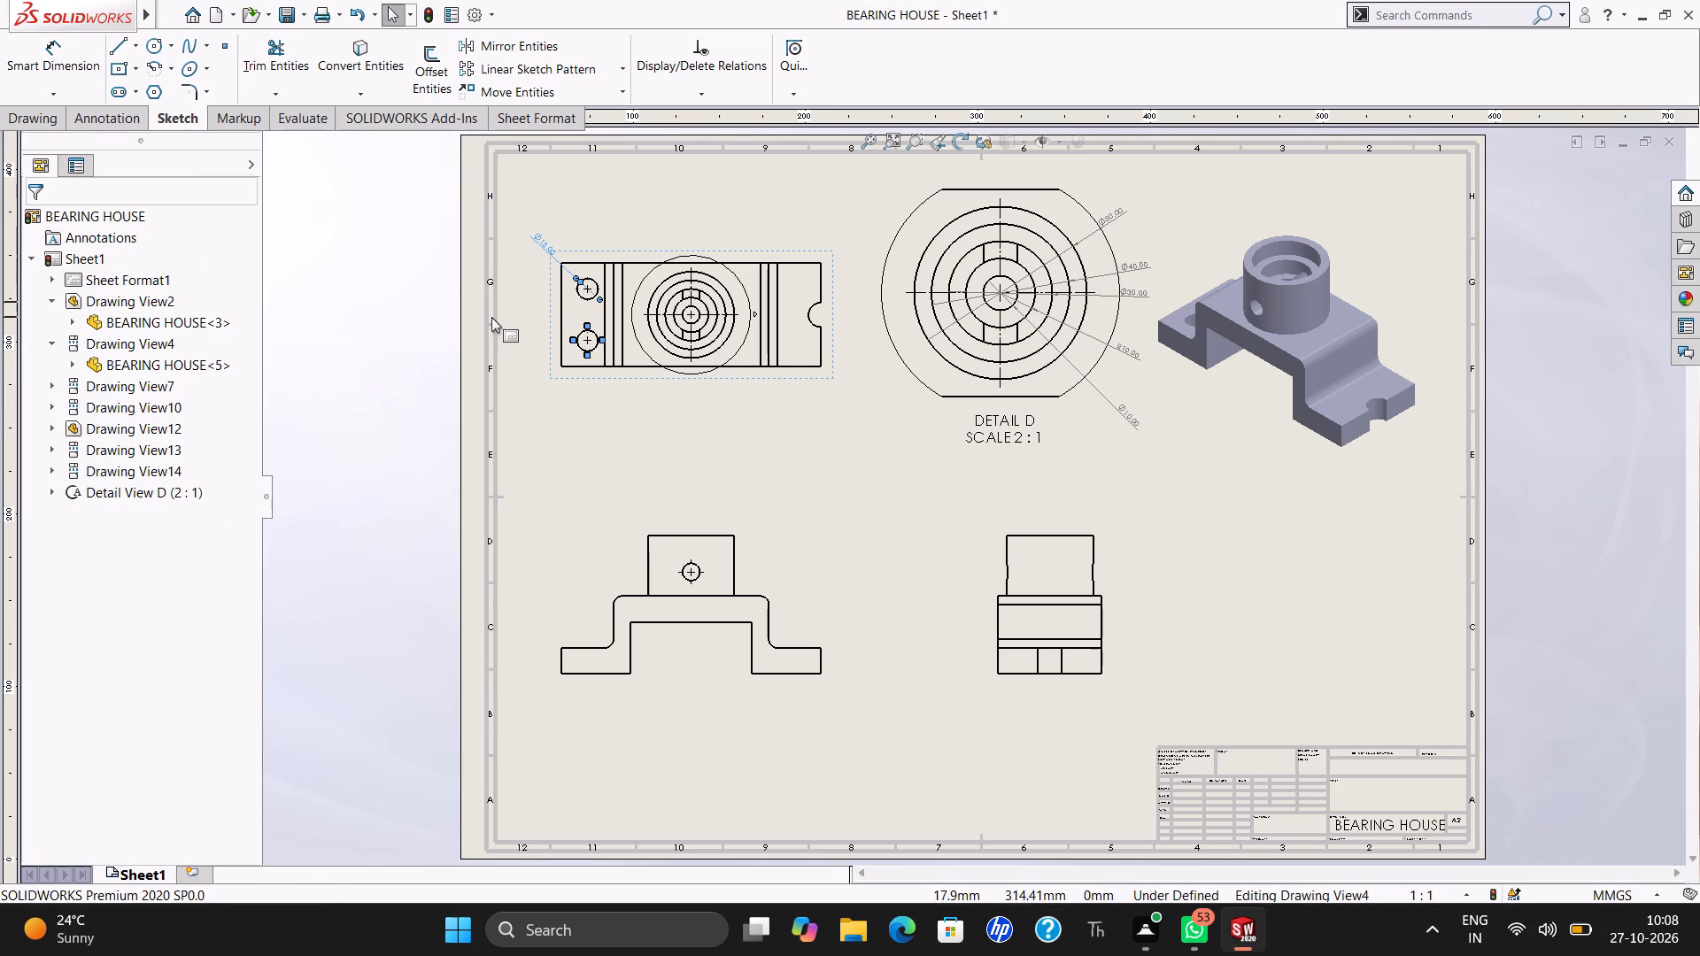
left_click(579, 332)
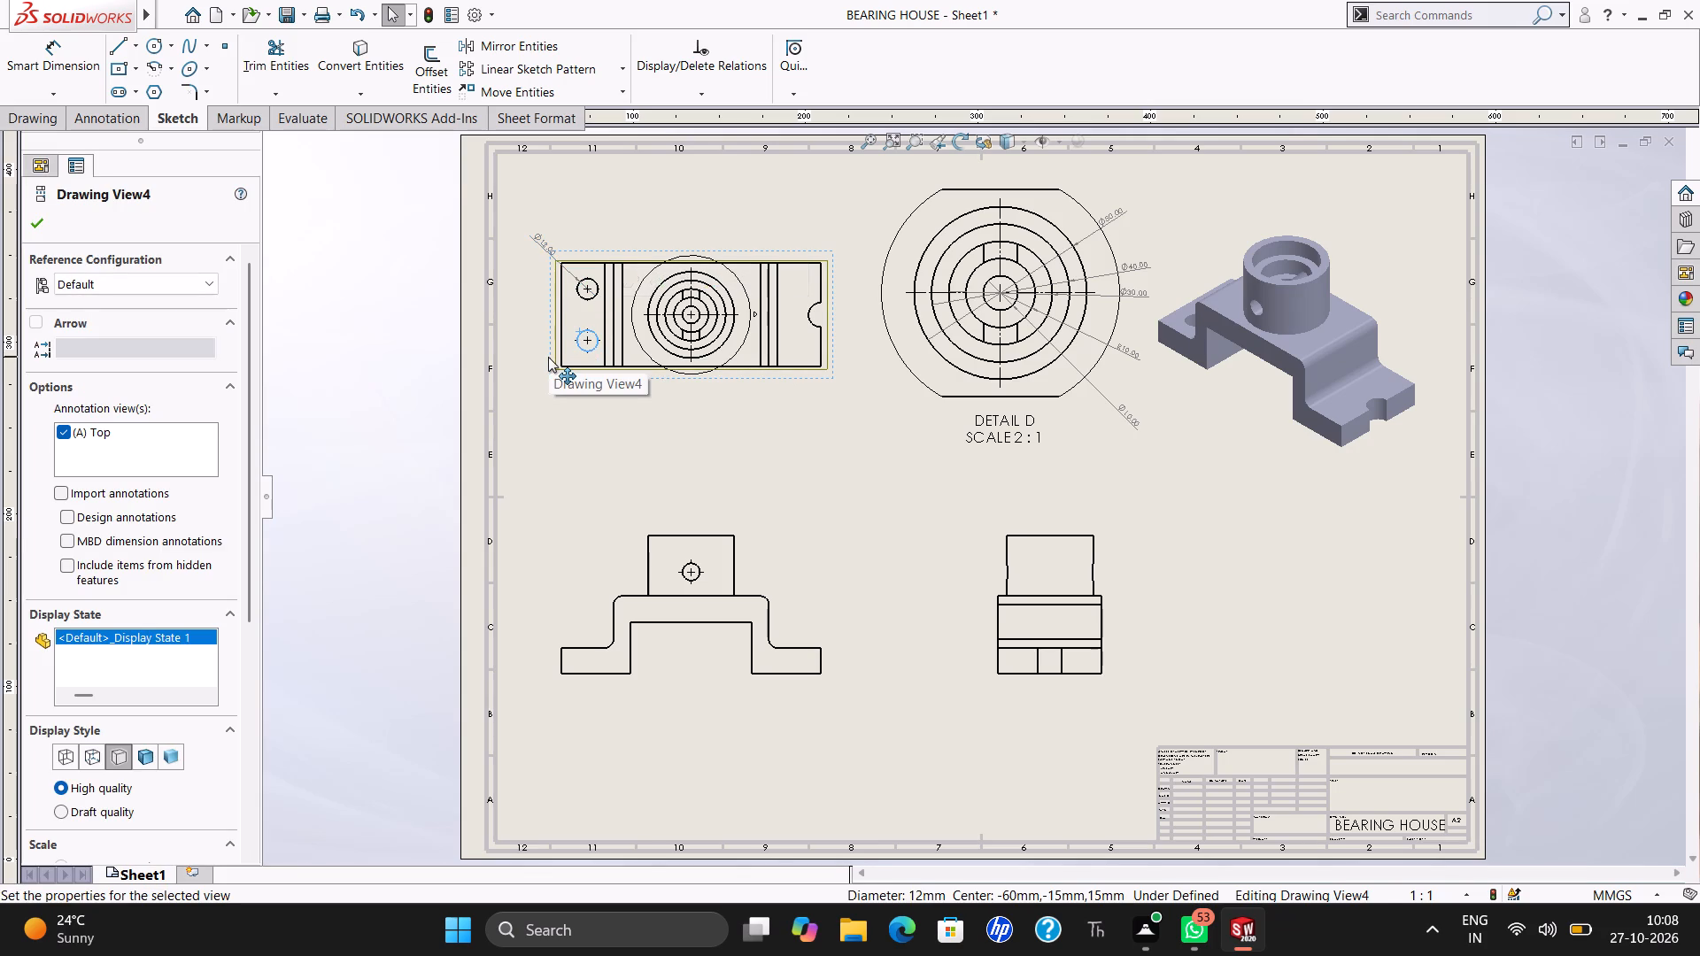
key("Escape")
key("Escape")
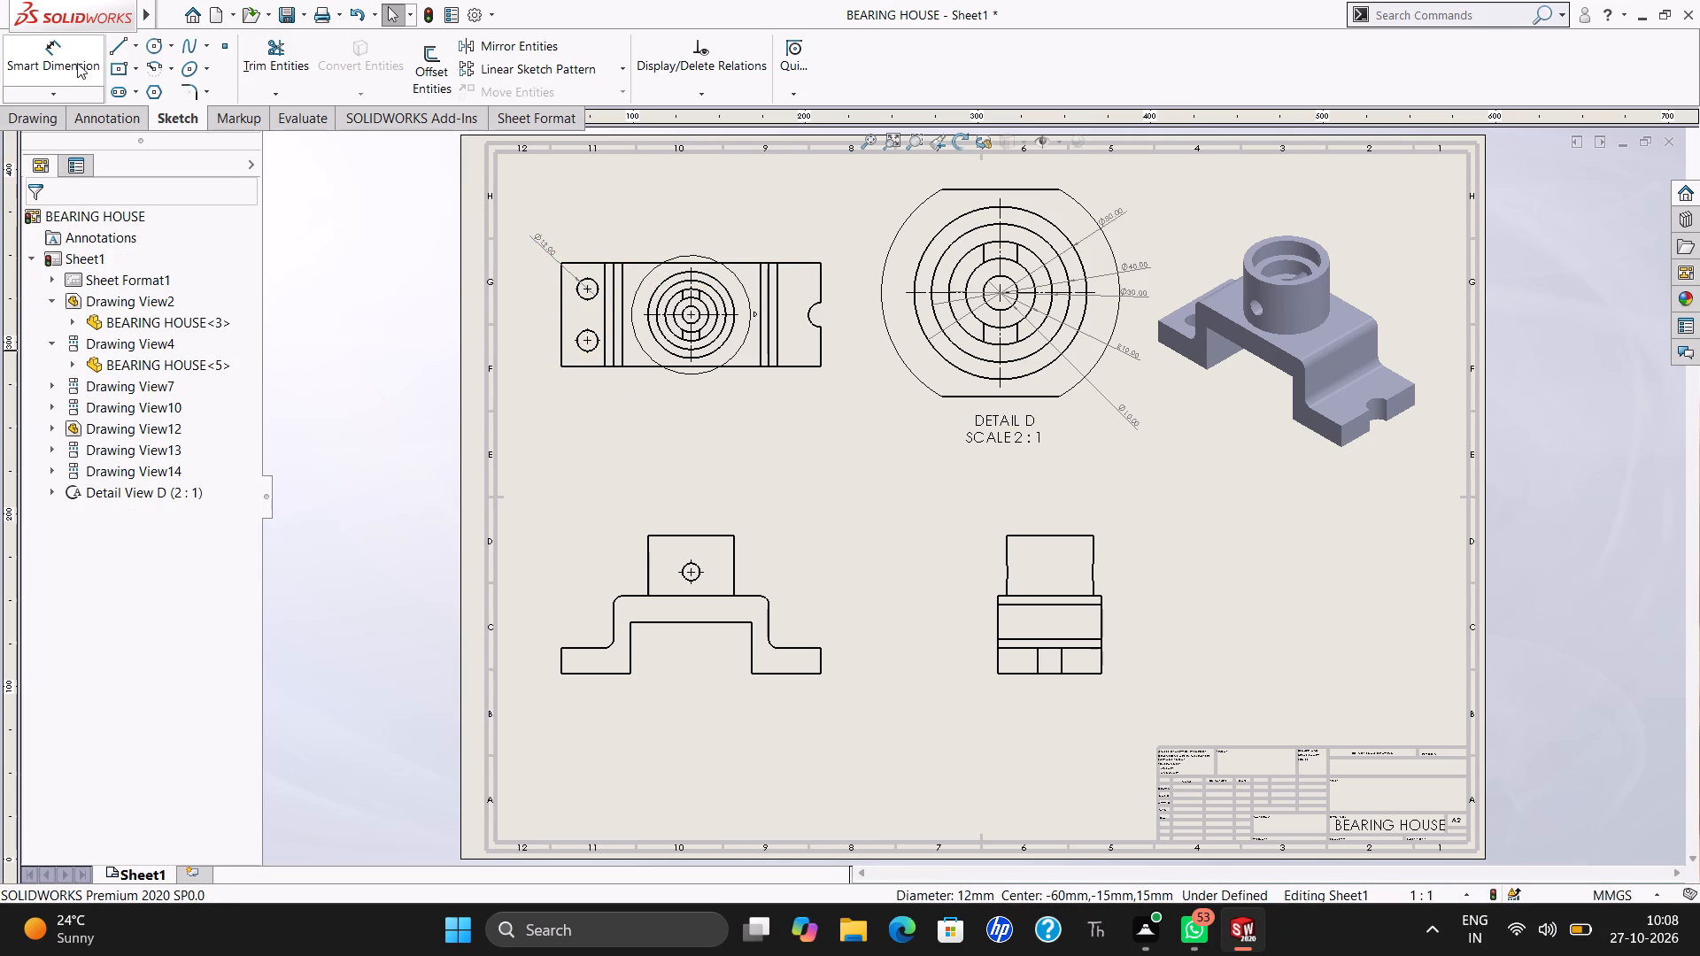
Dimension the diameter of the lower mounting hole in the top view, placing the value outside the plate's lower left corner.
left_click(77, 63)
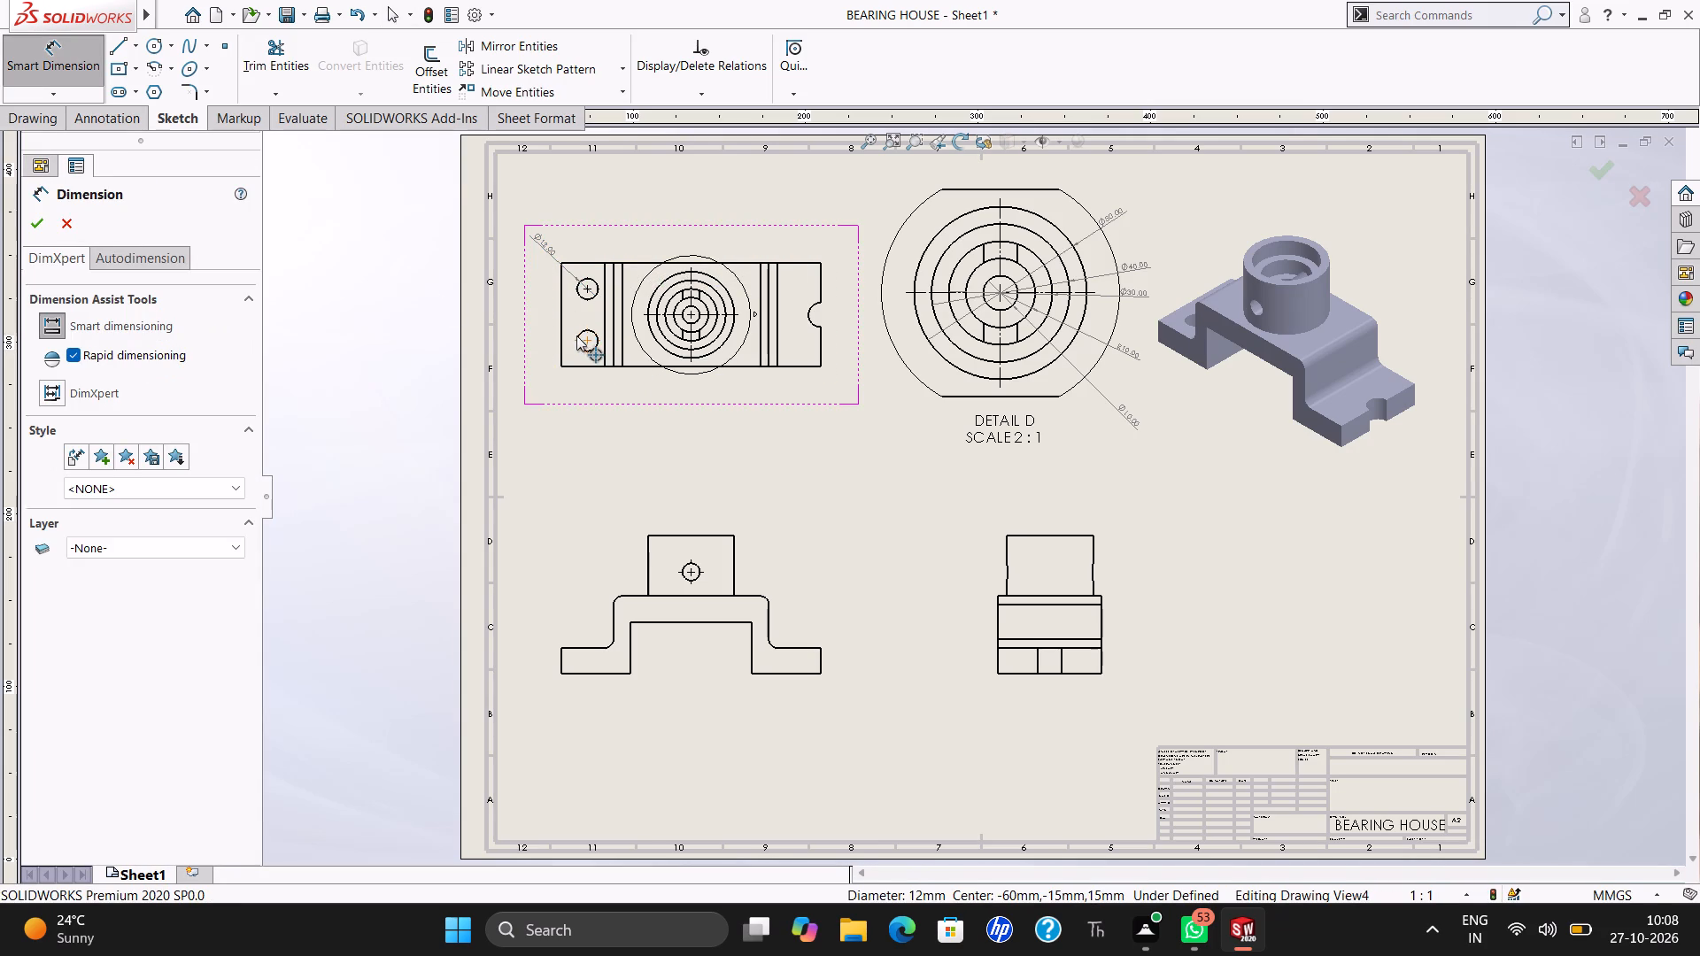
left_click(578, 347)
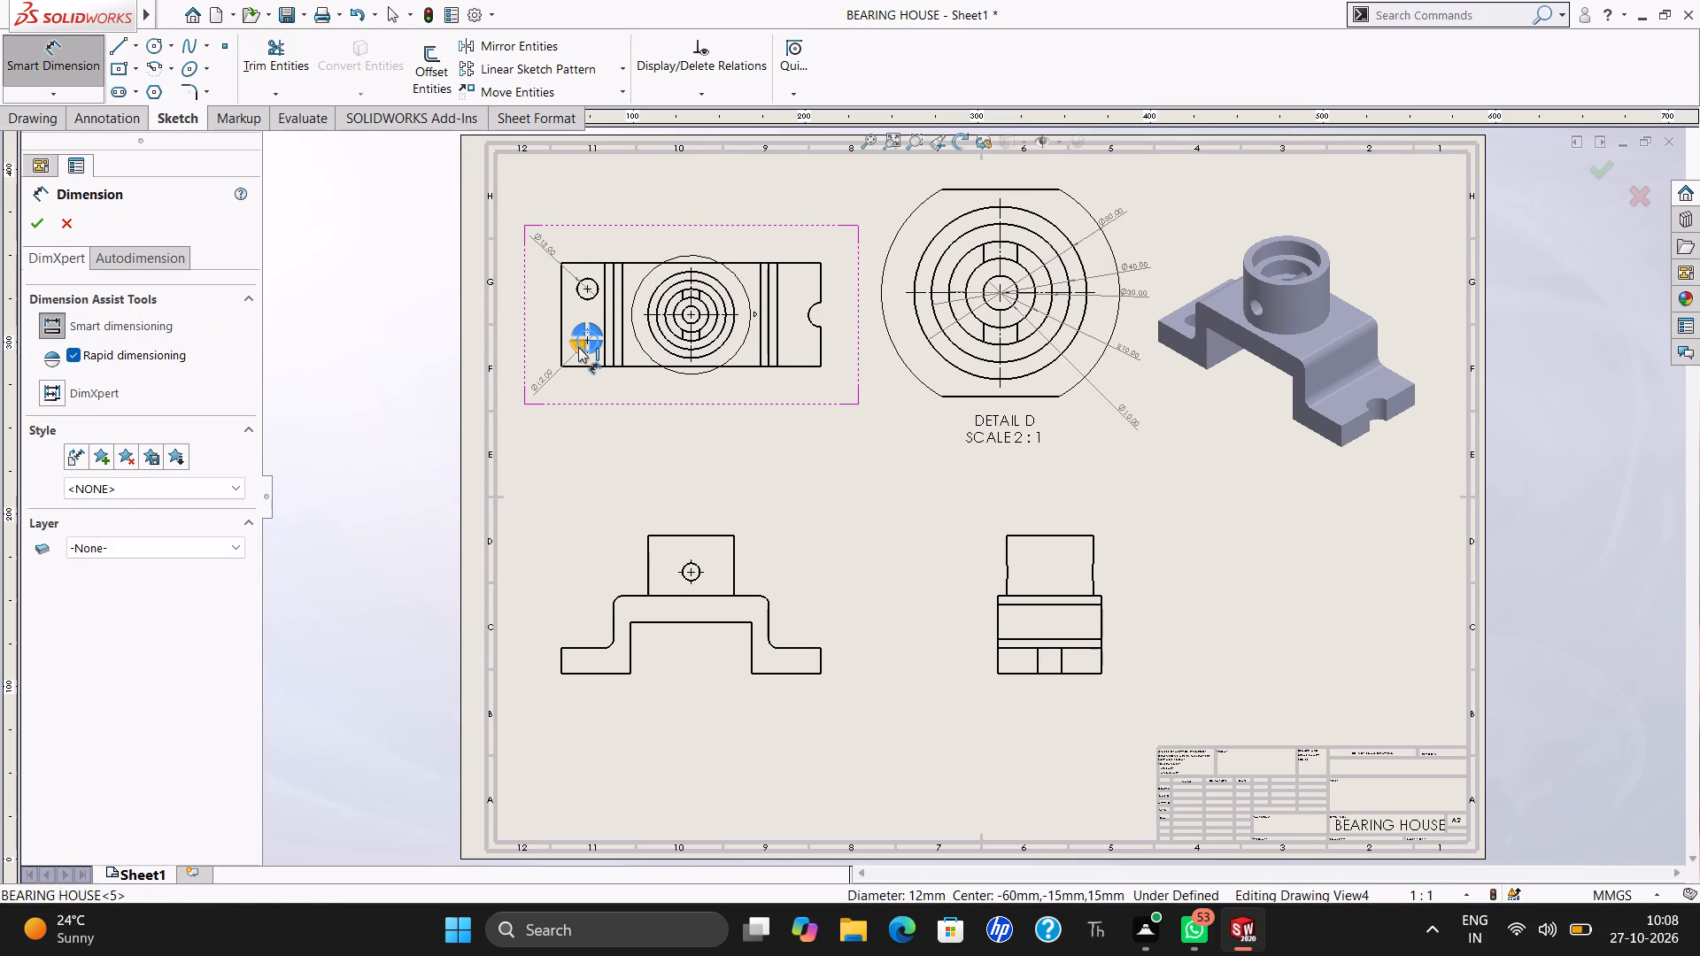
left_click(572, 348)
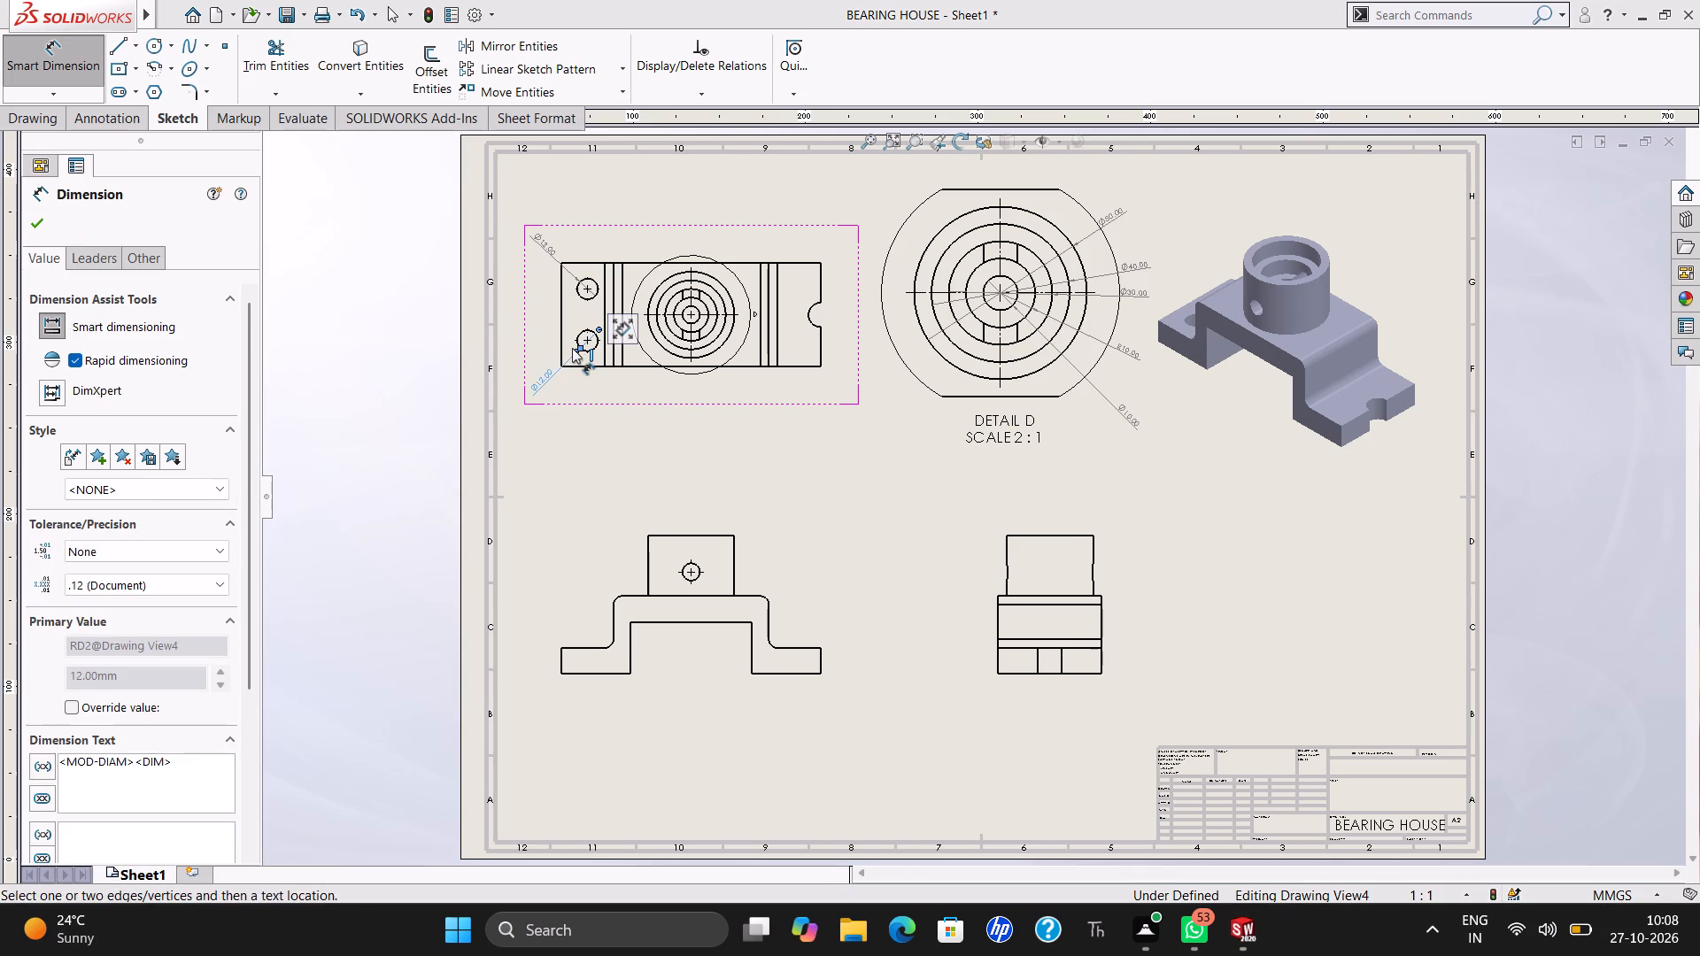
key("Escape")
key("Escape")
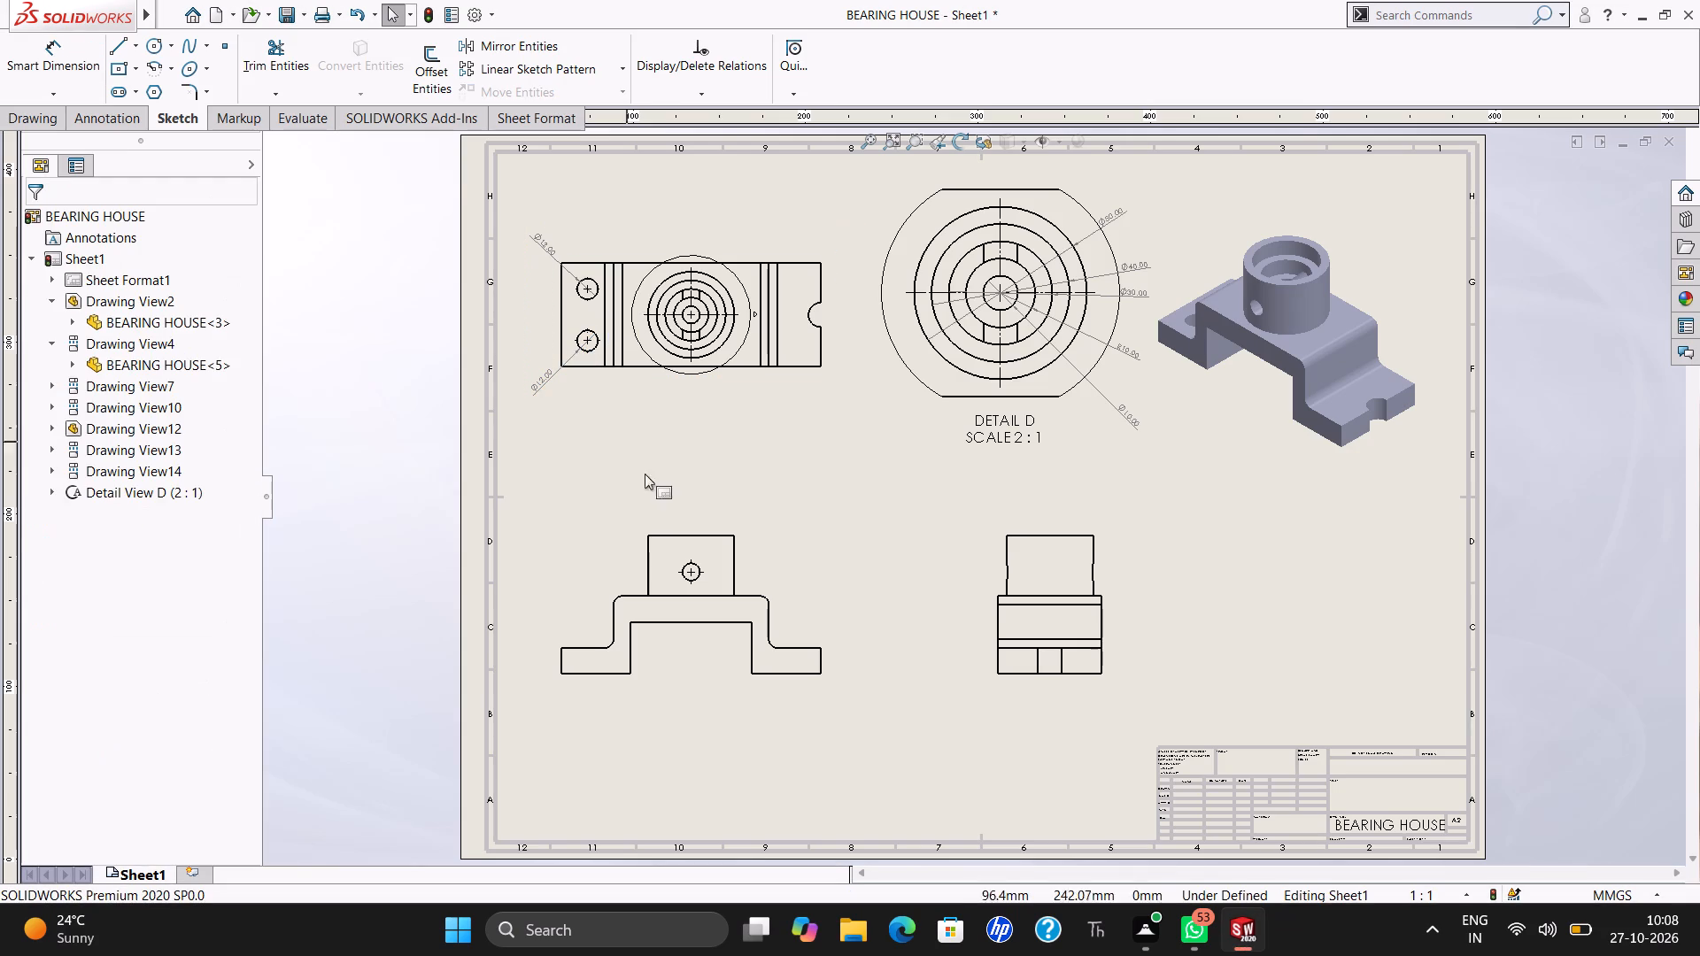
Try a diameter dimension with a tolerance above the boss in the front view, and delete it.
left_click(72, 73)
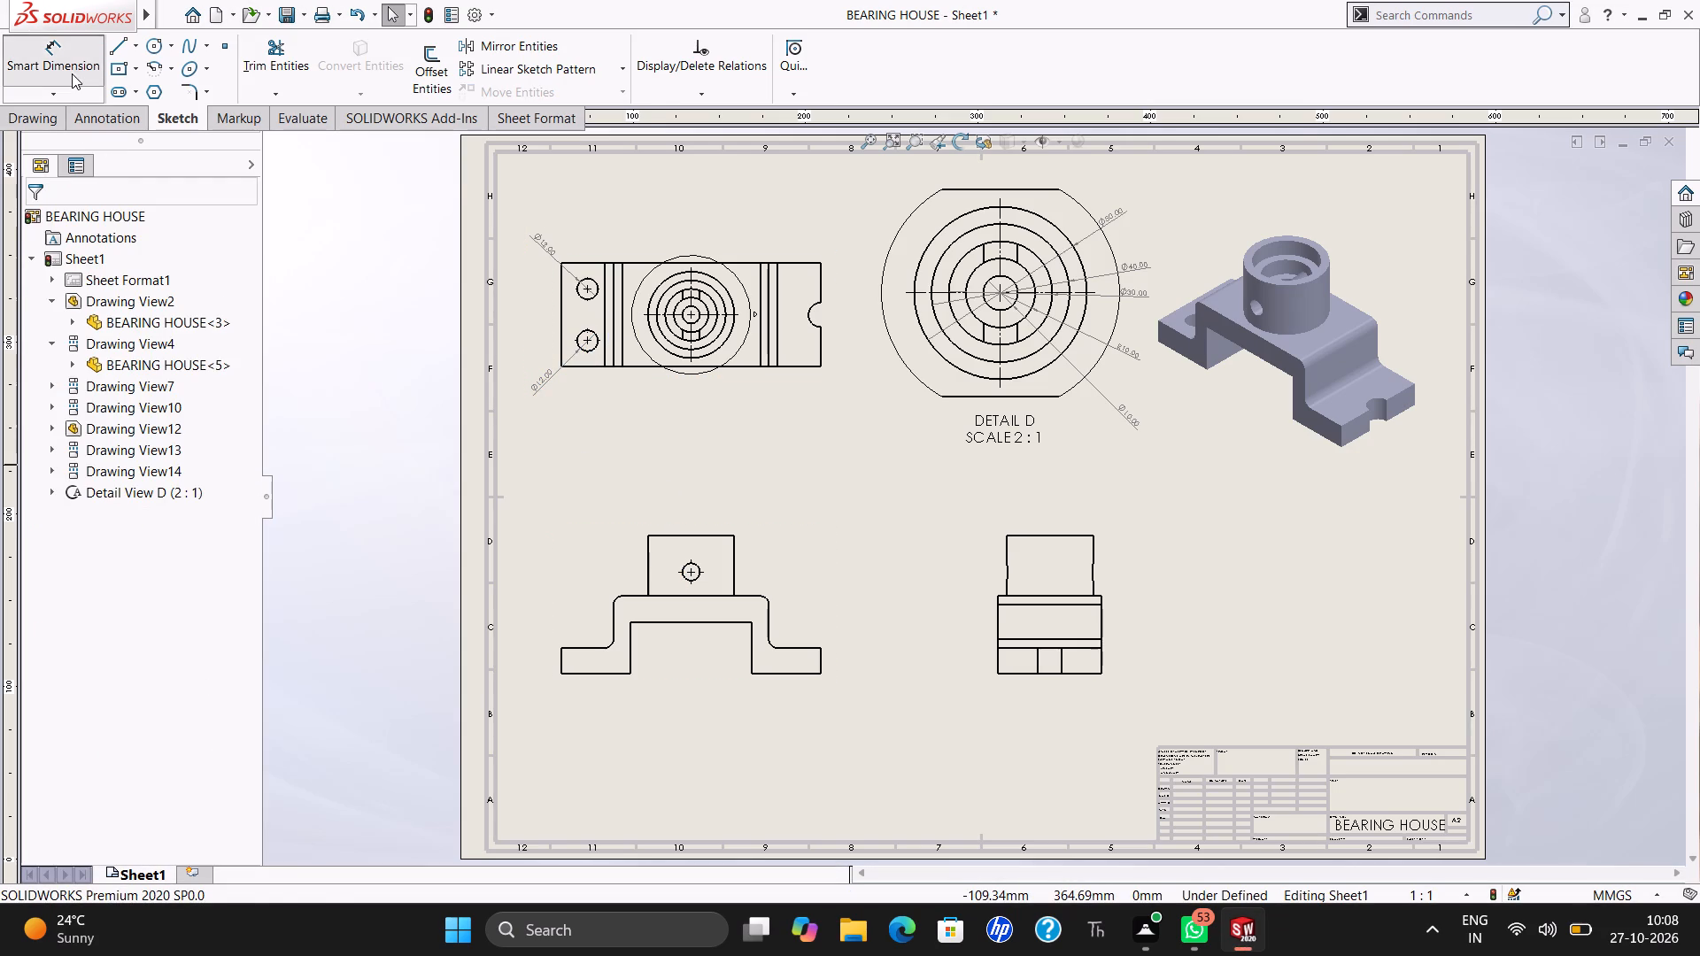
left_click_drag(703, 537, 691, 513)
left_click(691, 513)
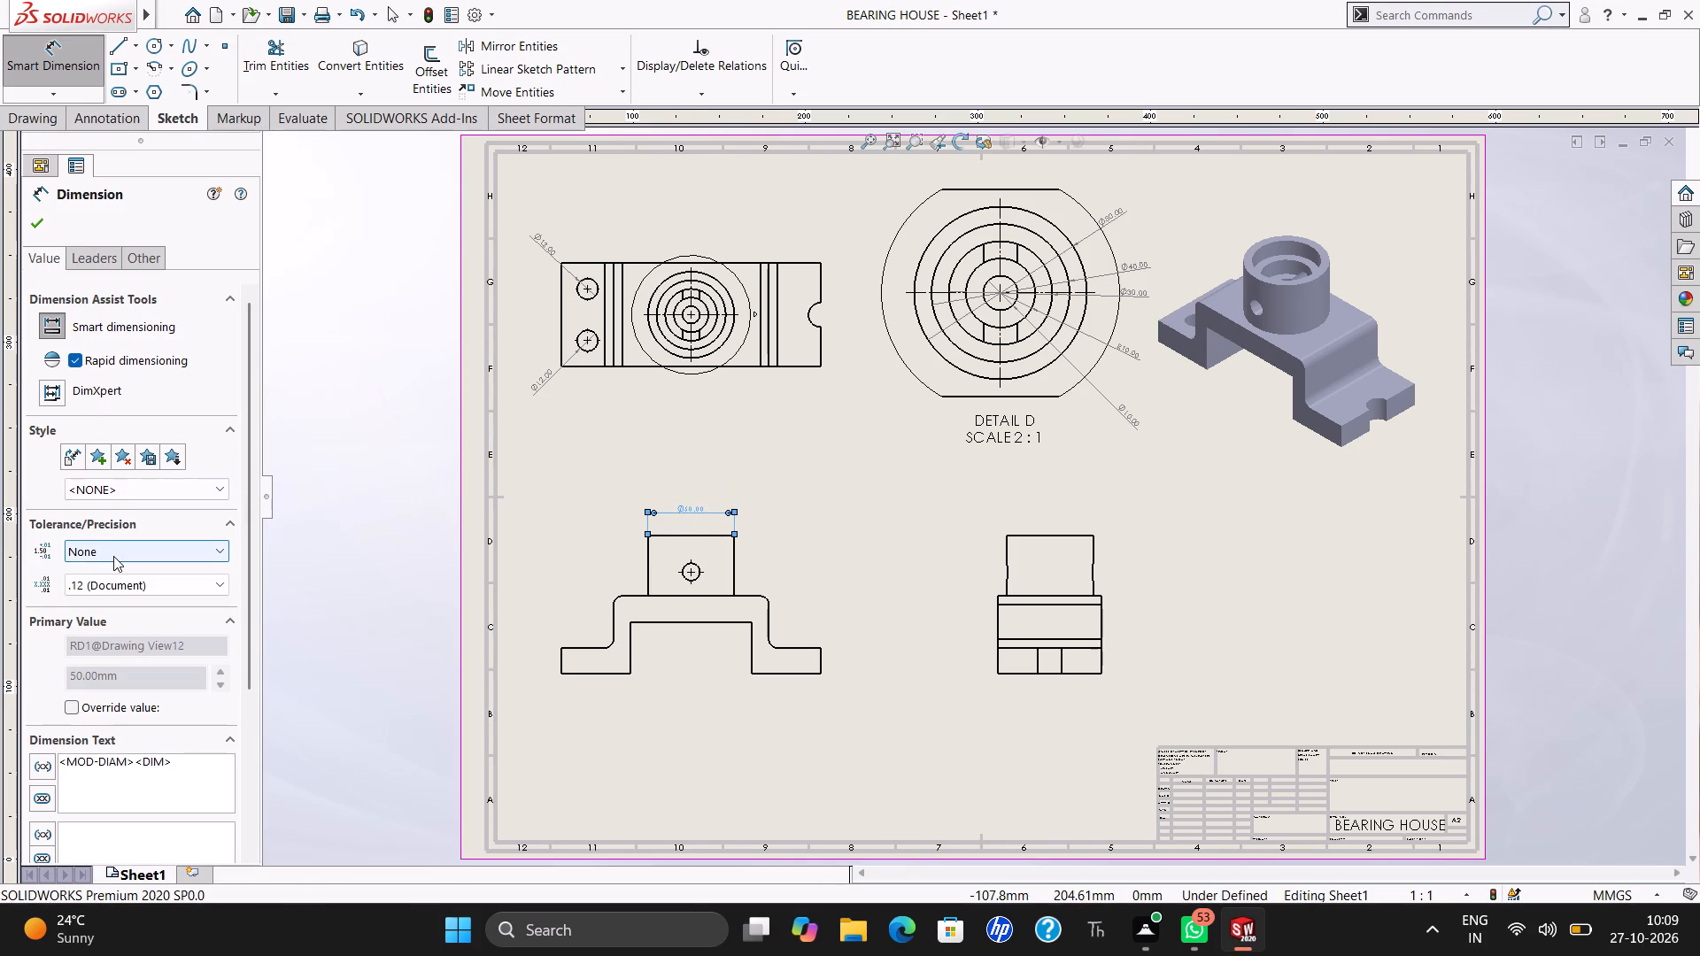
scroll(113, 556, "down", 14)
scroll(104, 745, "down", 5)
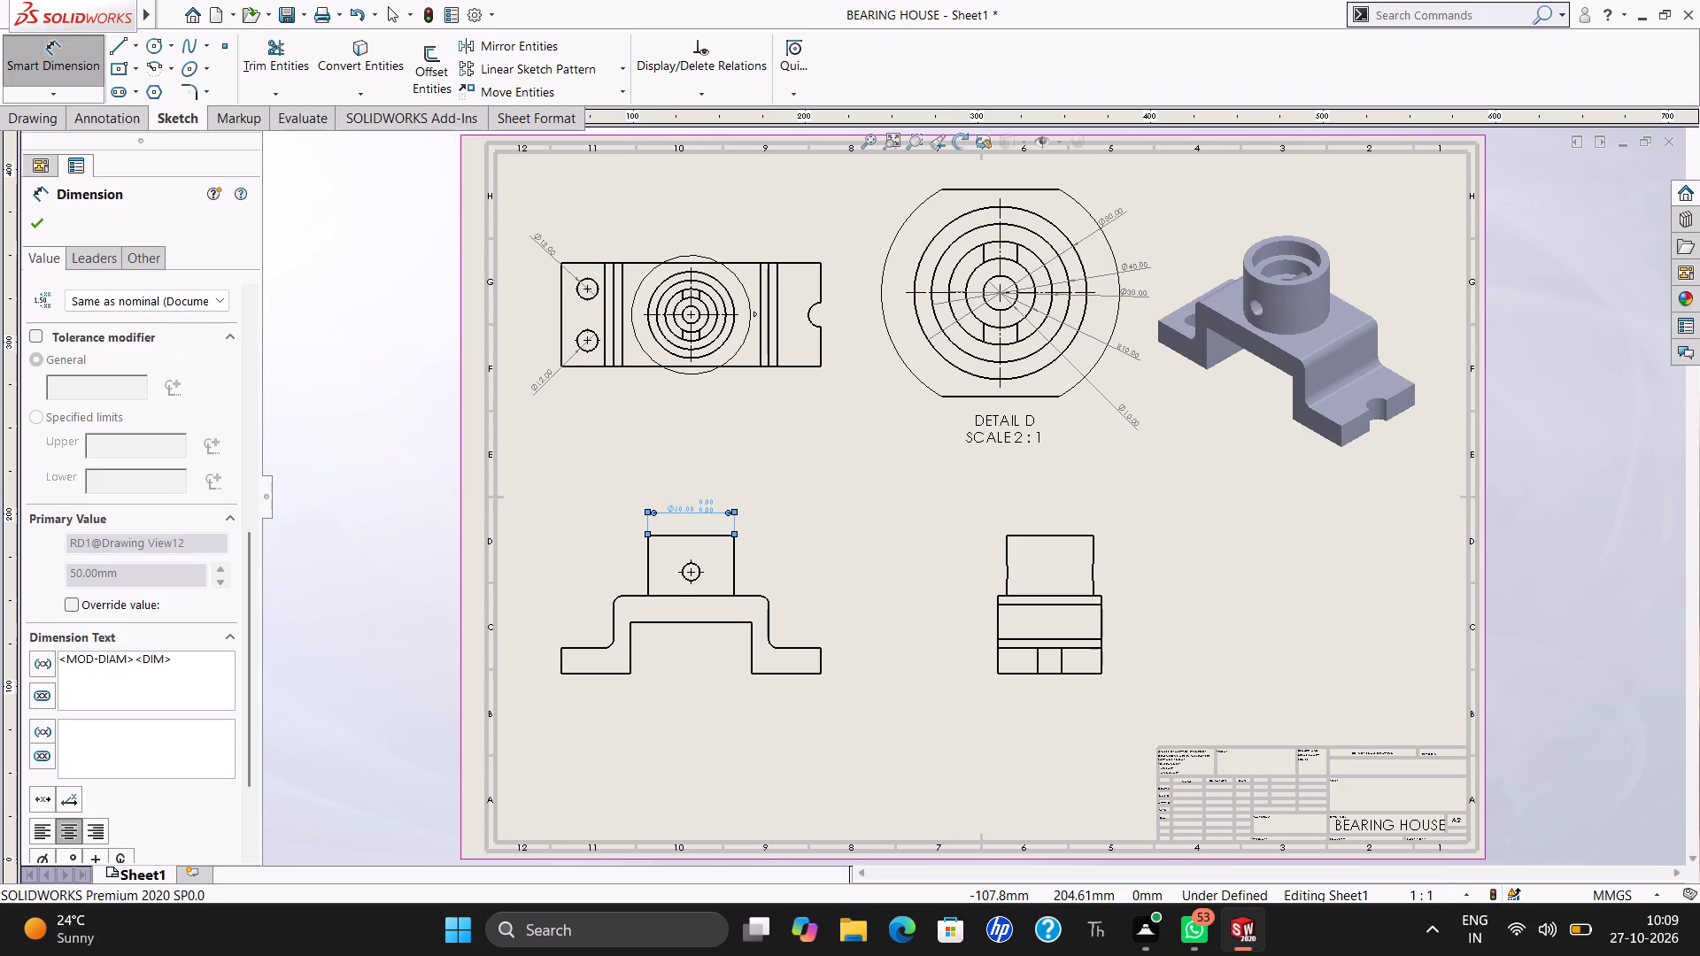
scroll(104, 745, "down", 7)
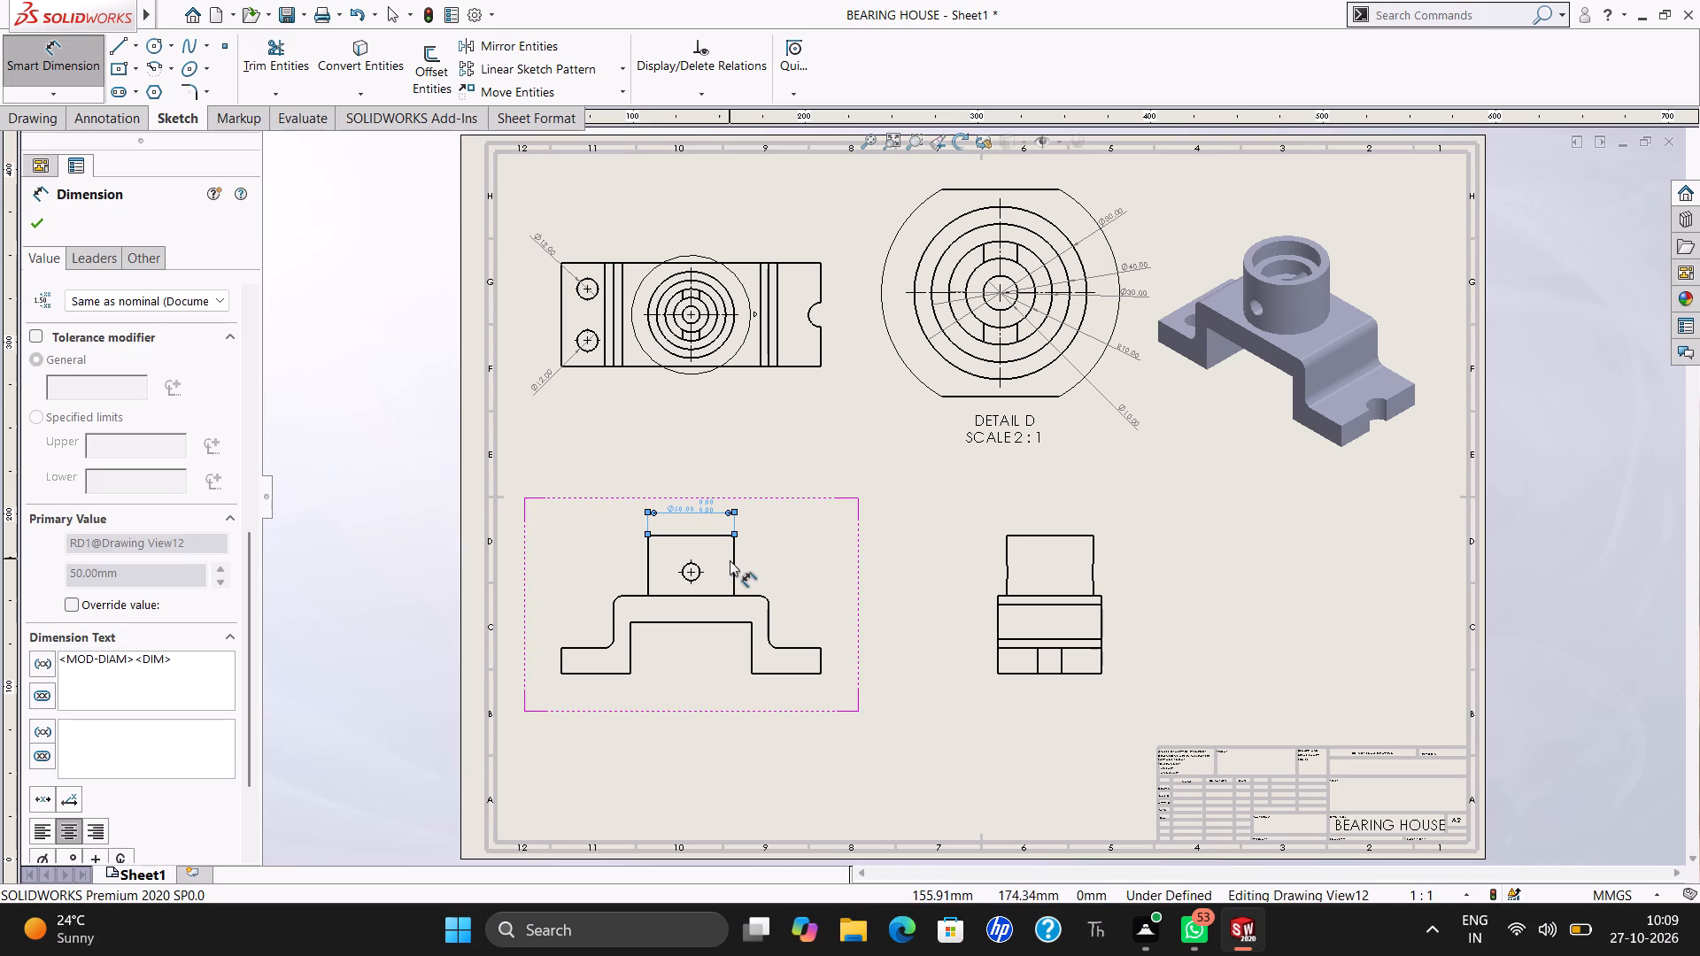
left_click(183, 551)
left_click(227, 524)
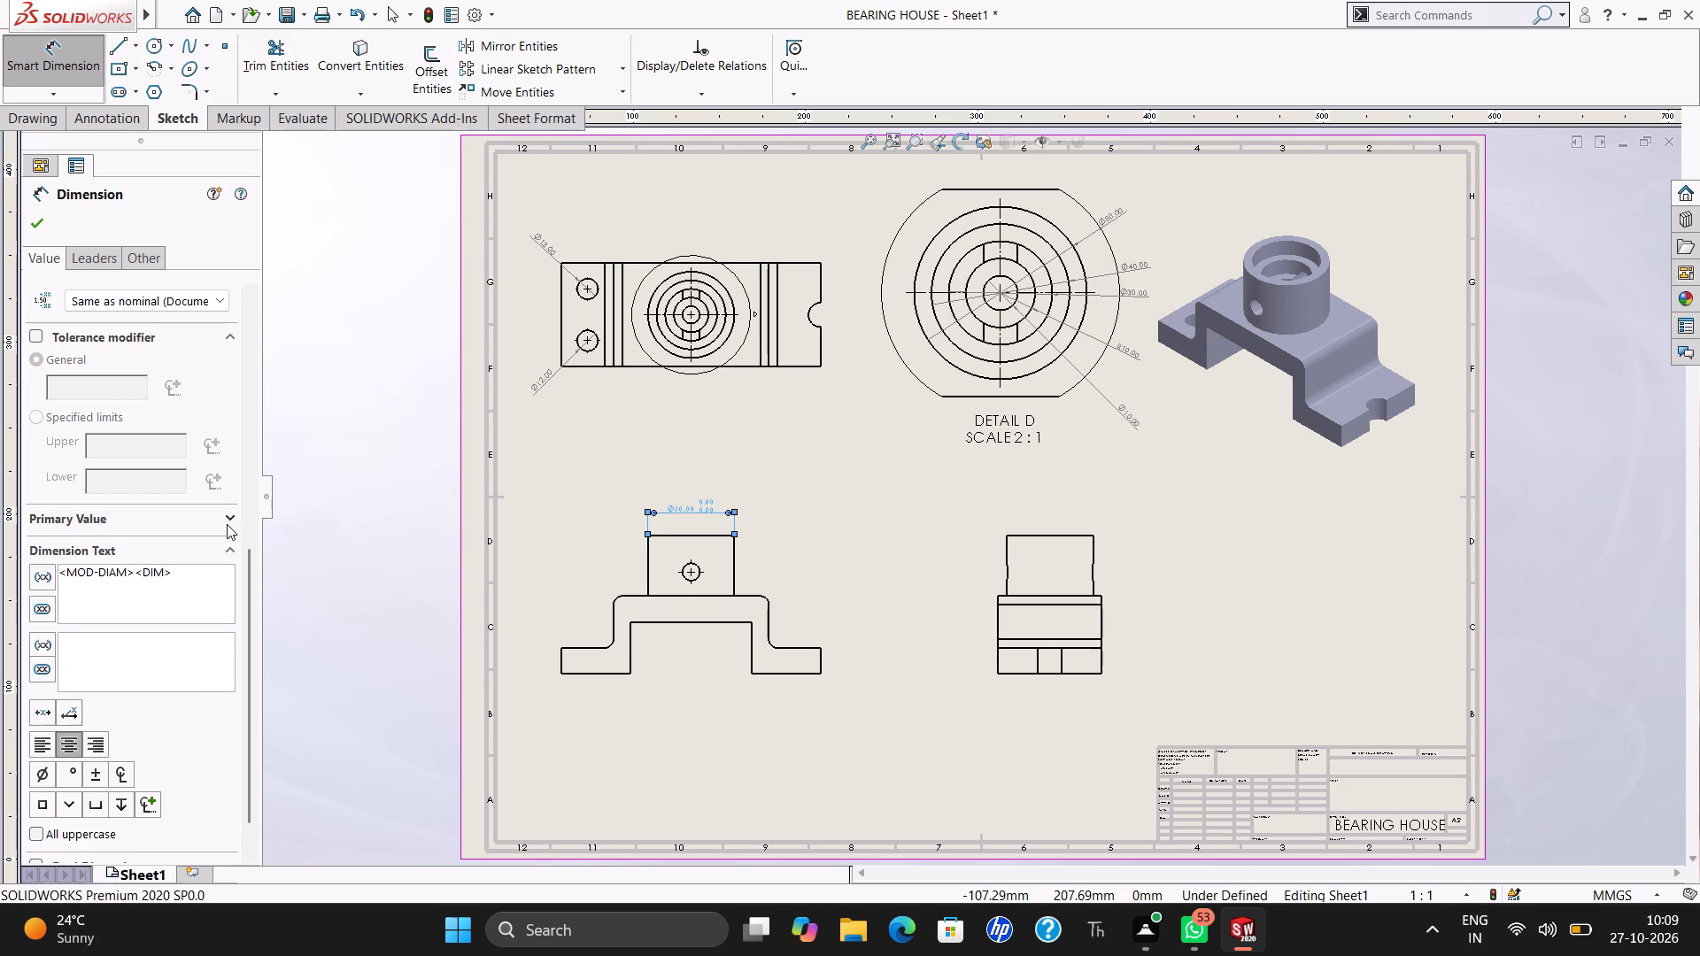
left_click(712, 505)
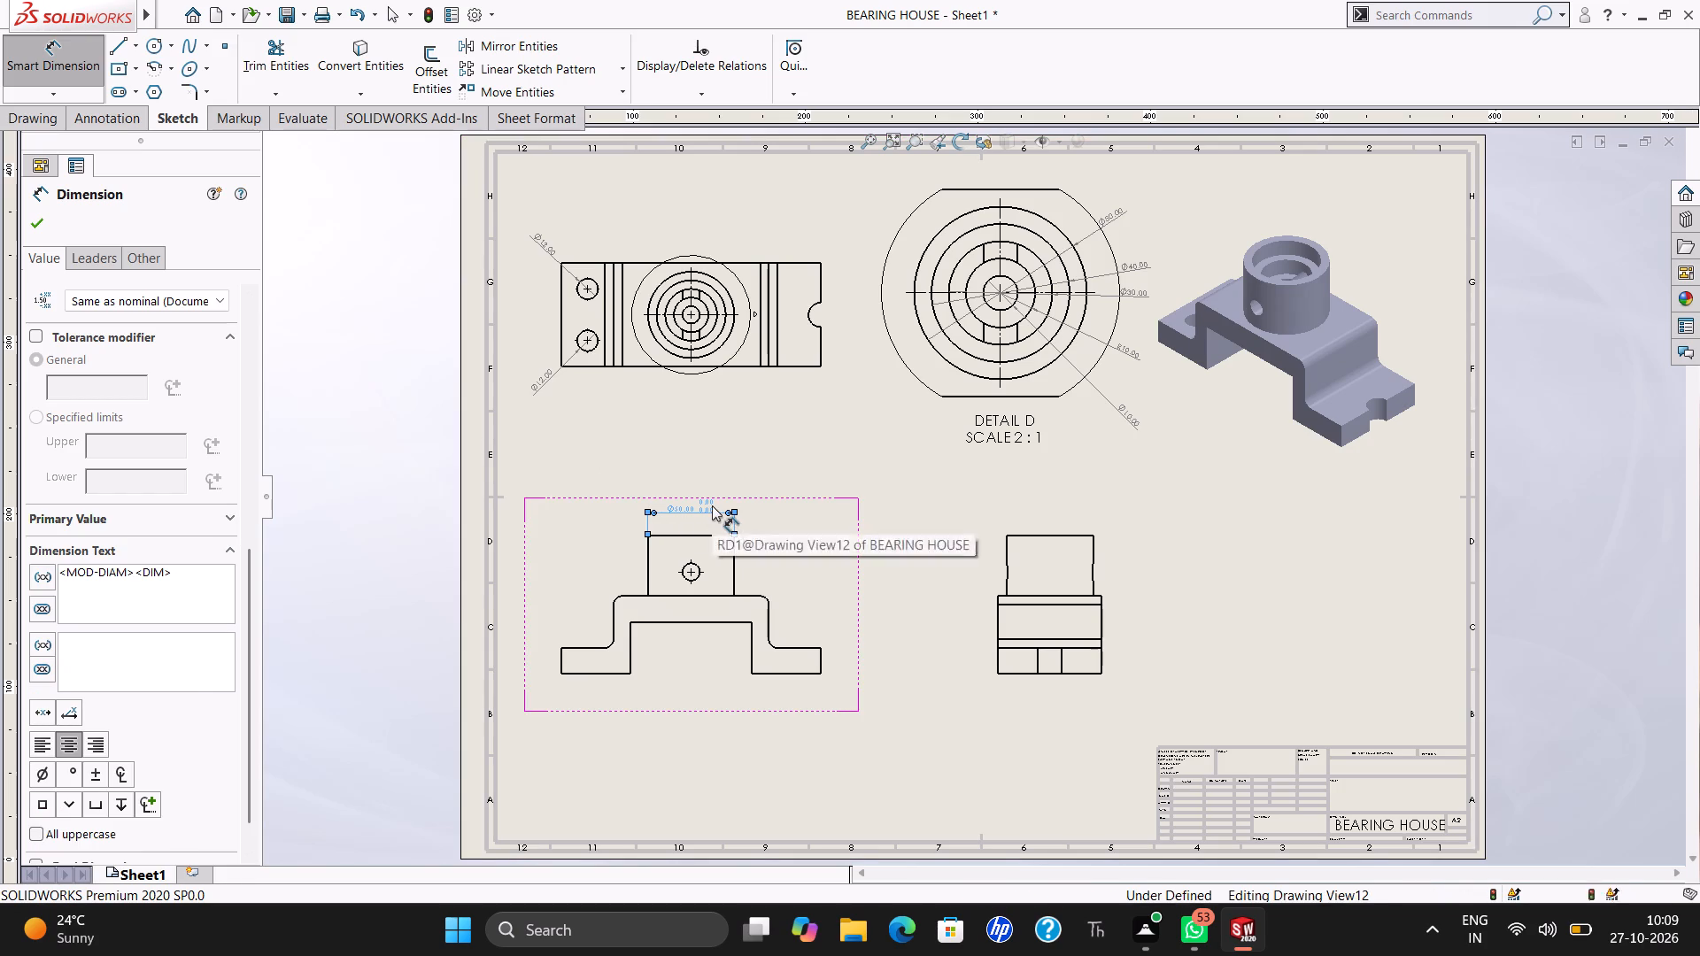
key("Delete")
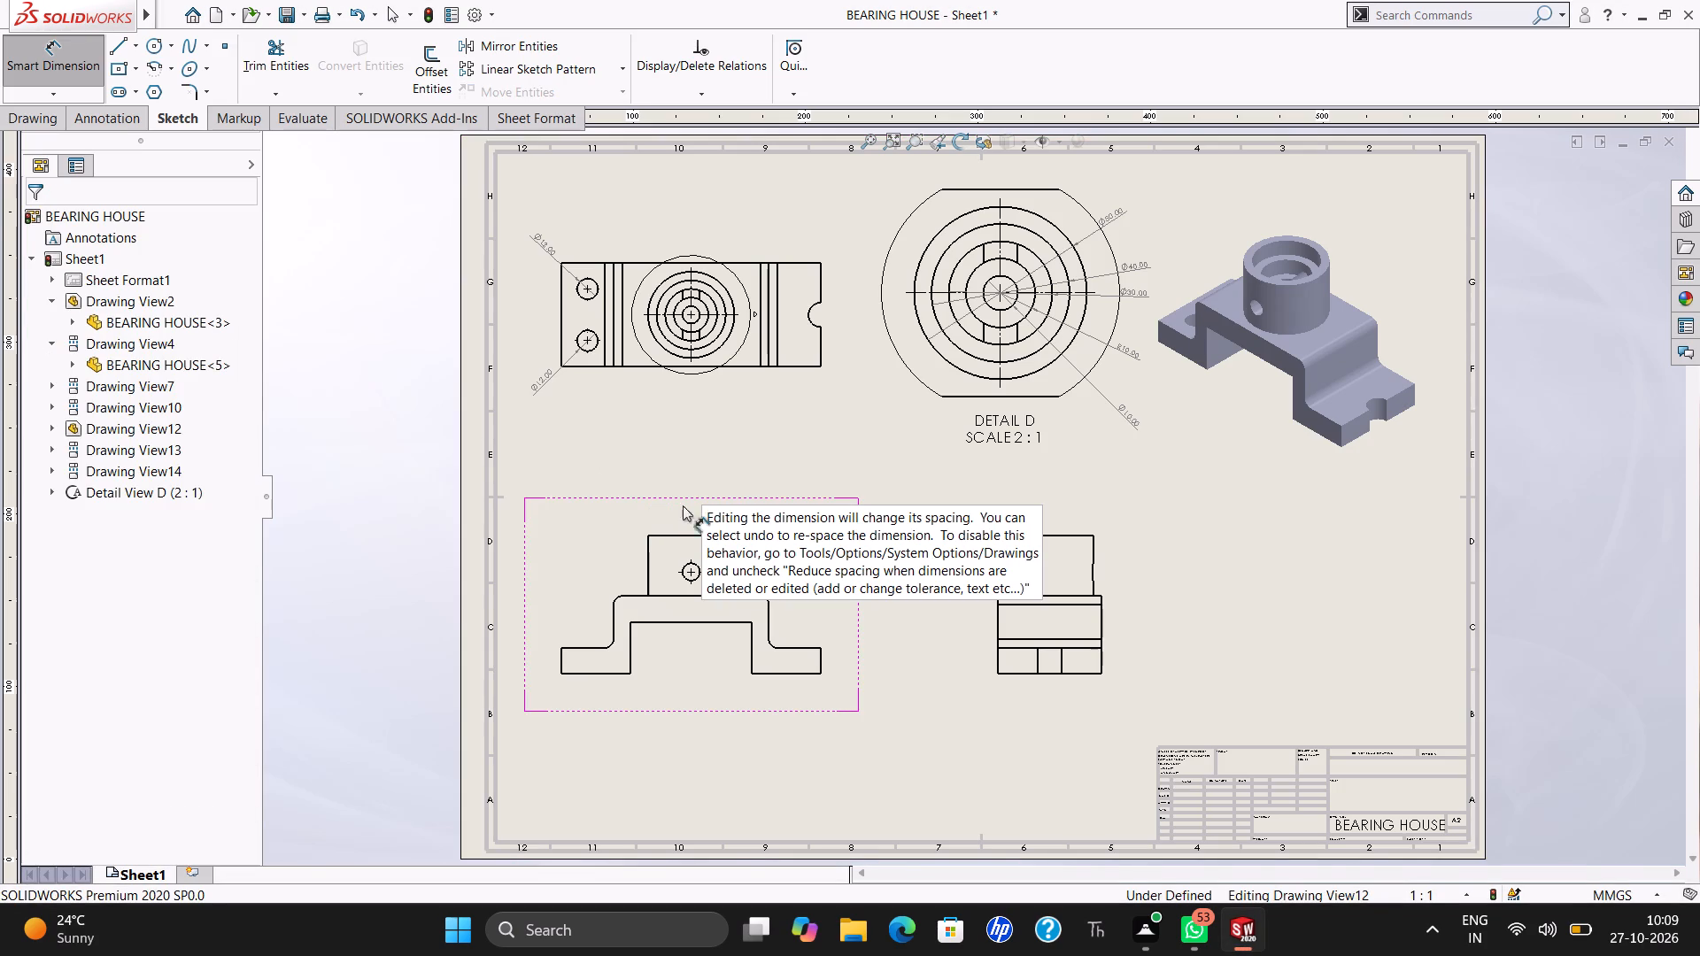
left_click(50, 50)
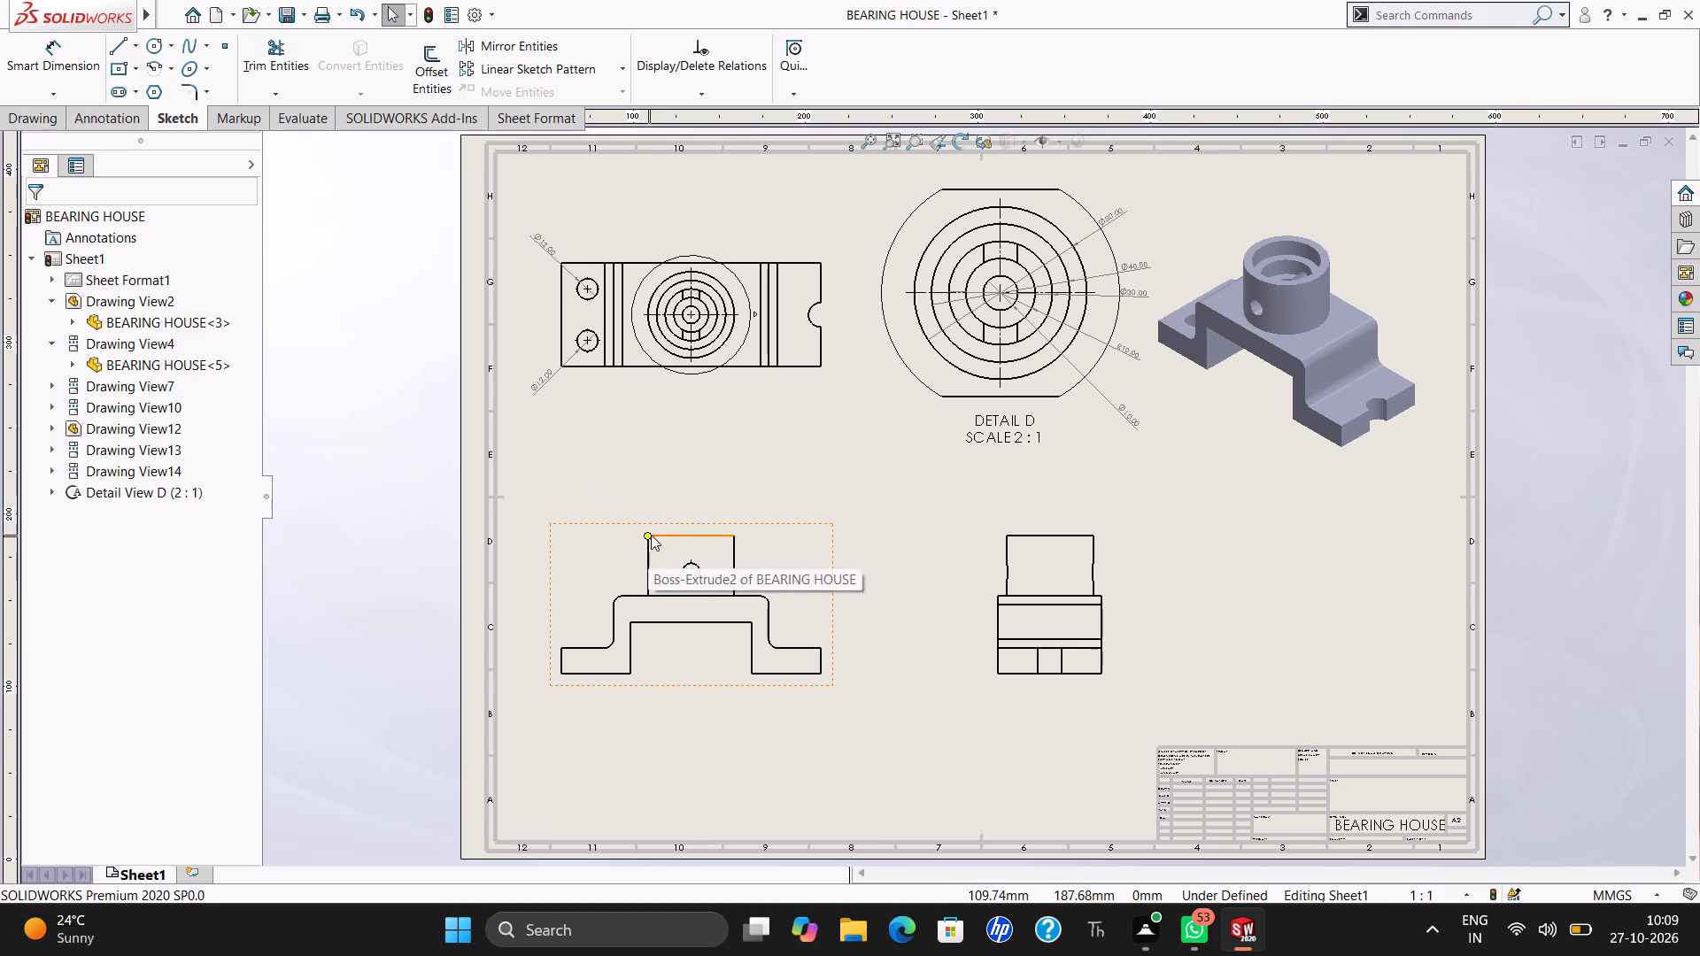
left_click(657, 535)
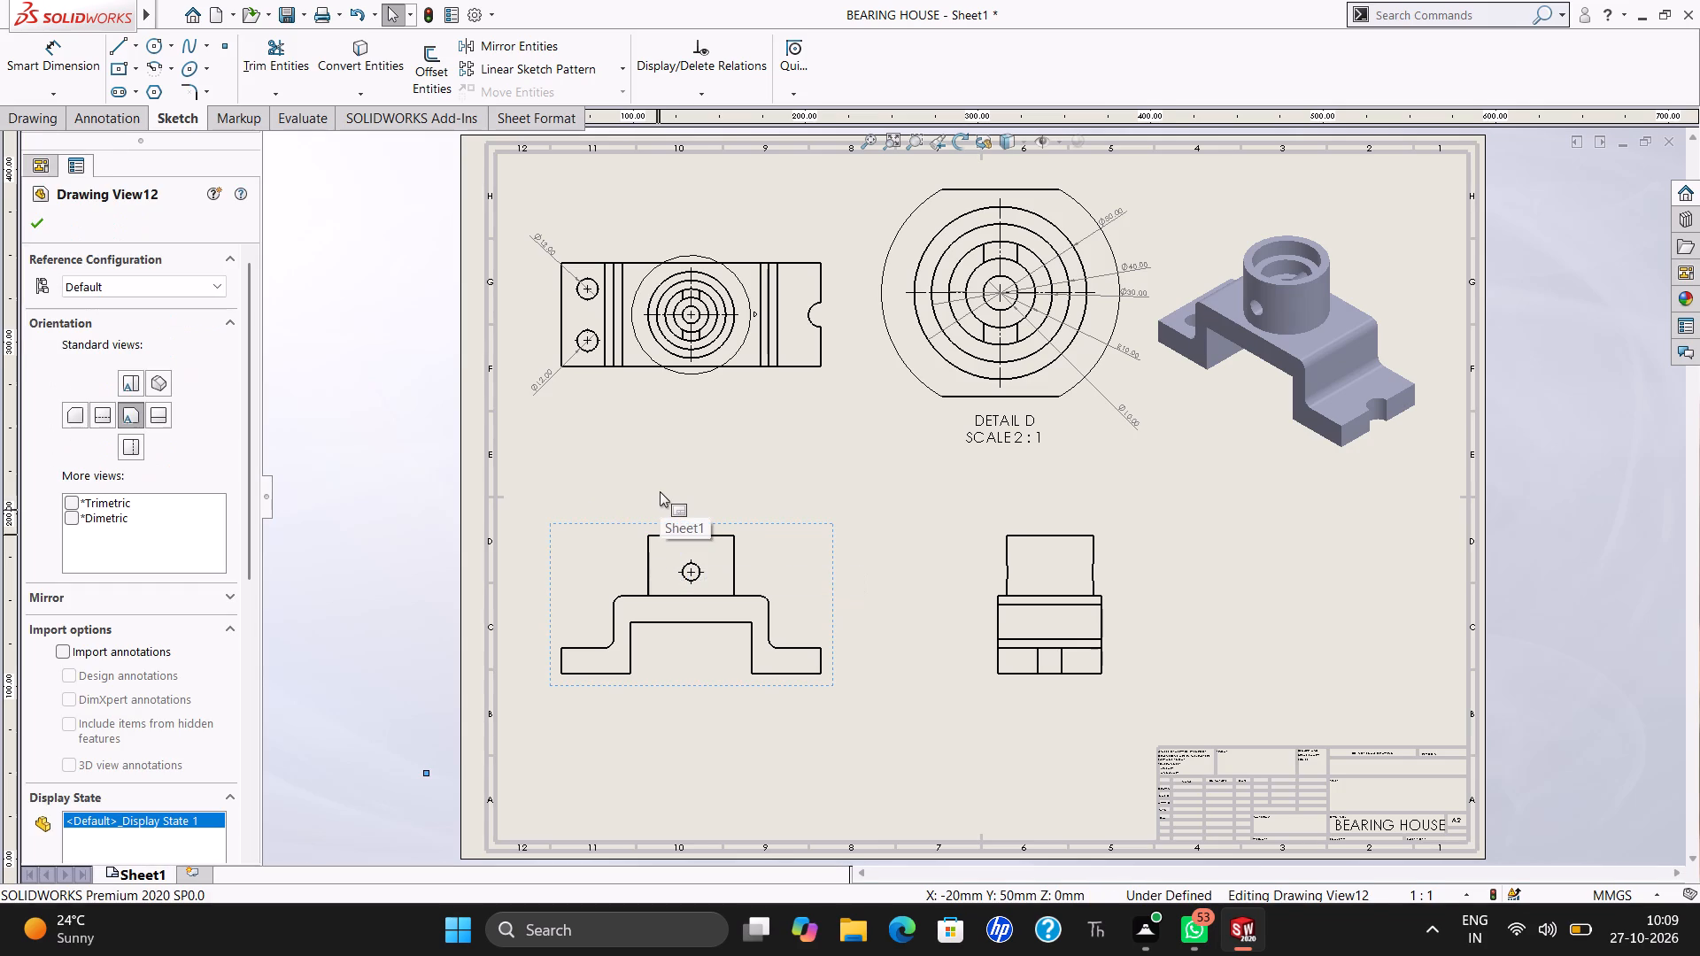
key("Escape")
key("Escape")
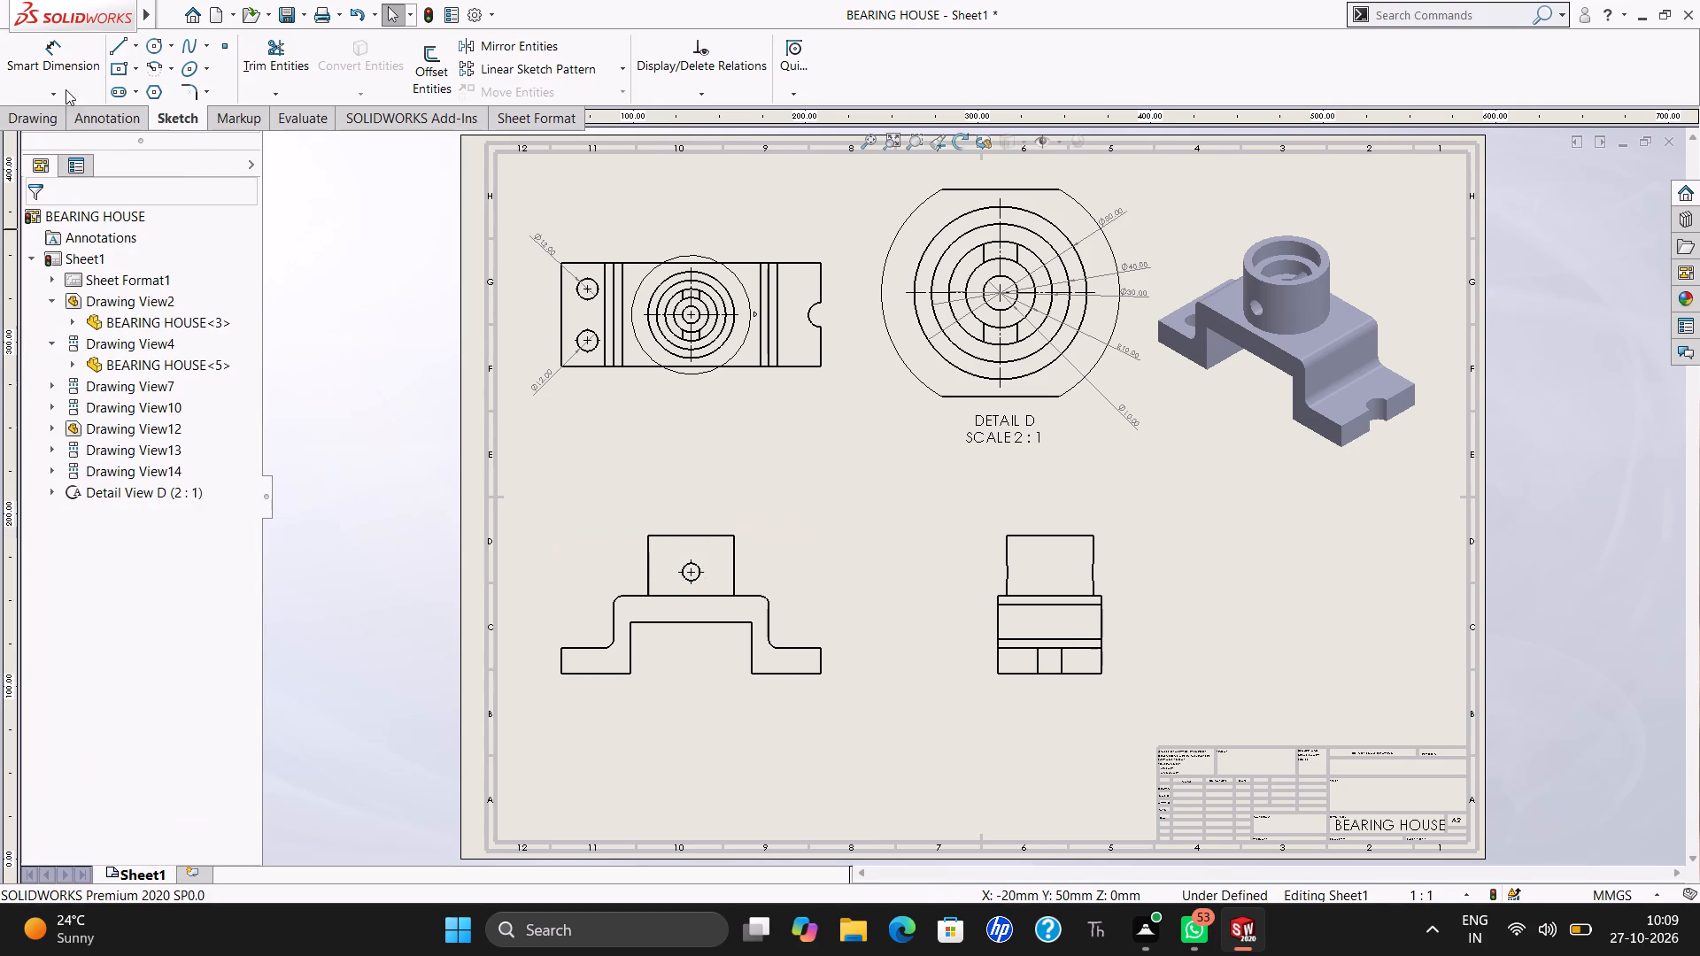
Dimension the boss's diameter above it and its height to its left in the front view with Smart Dimension.
left_click(26, 66)
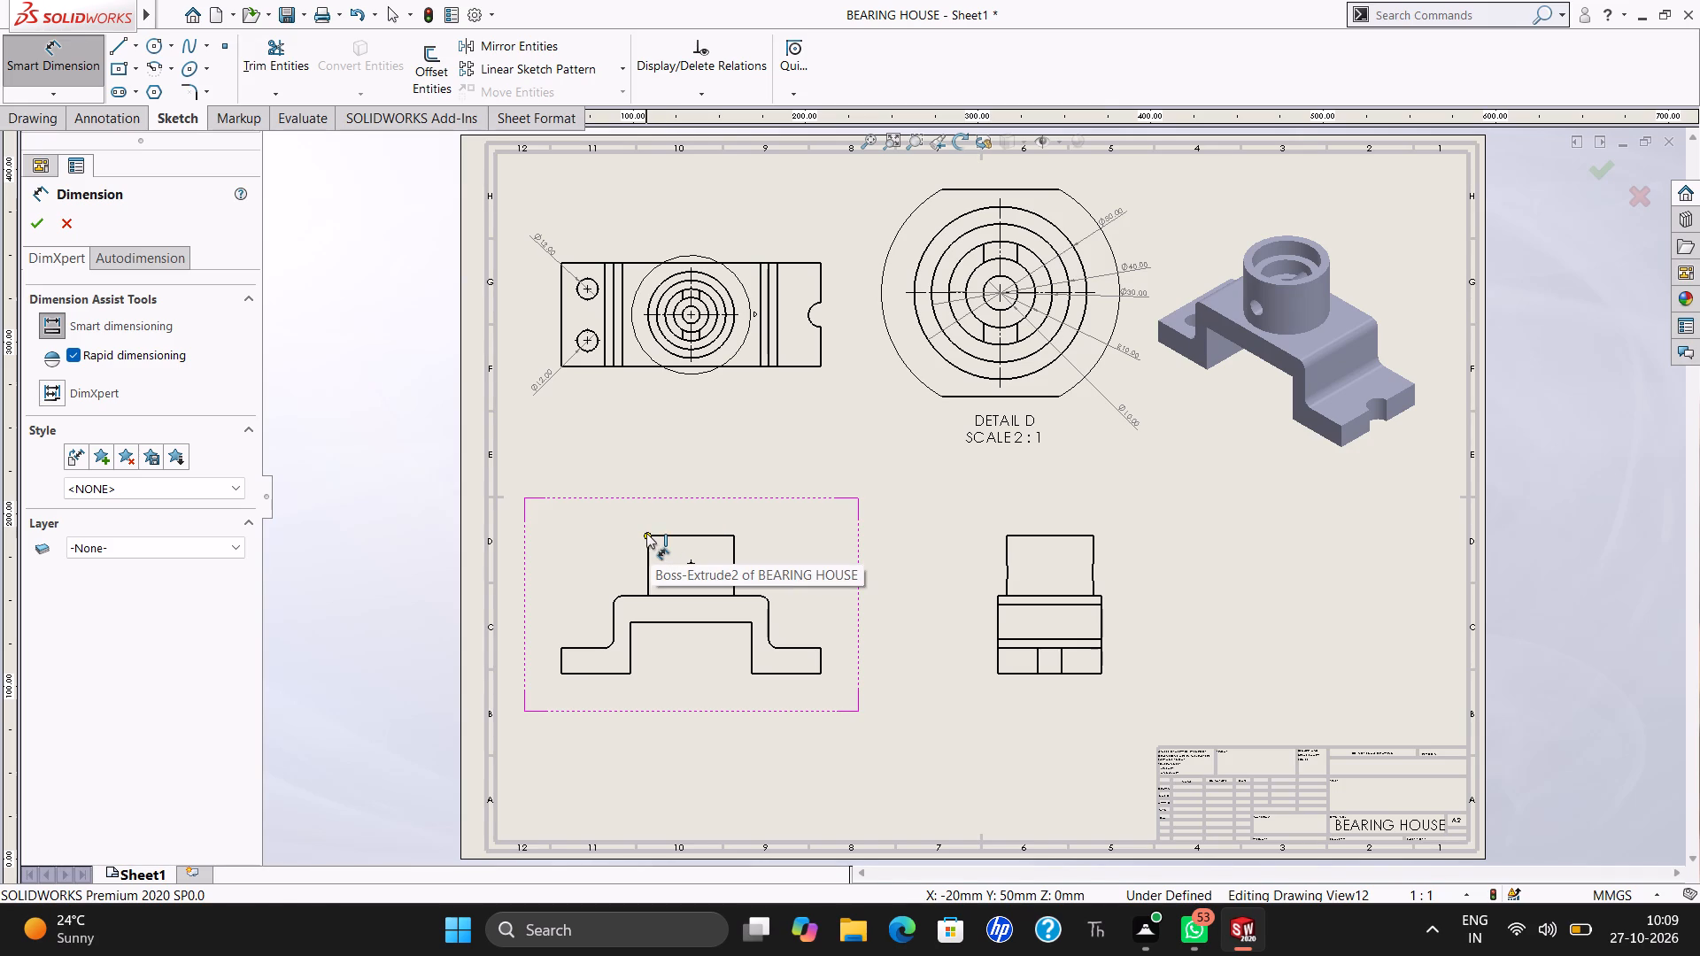
left_click(646, 533)
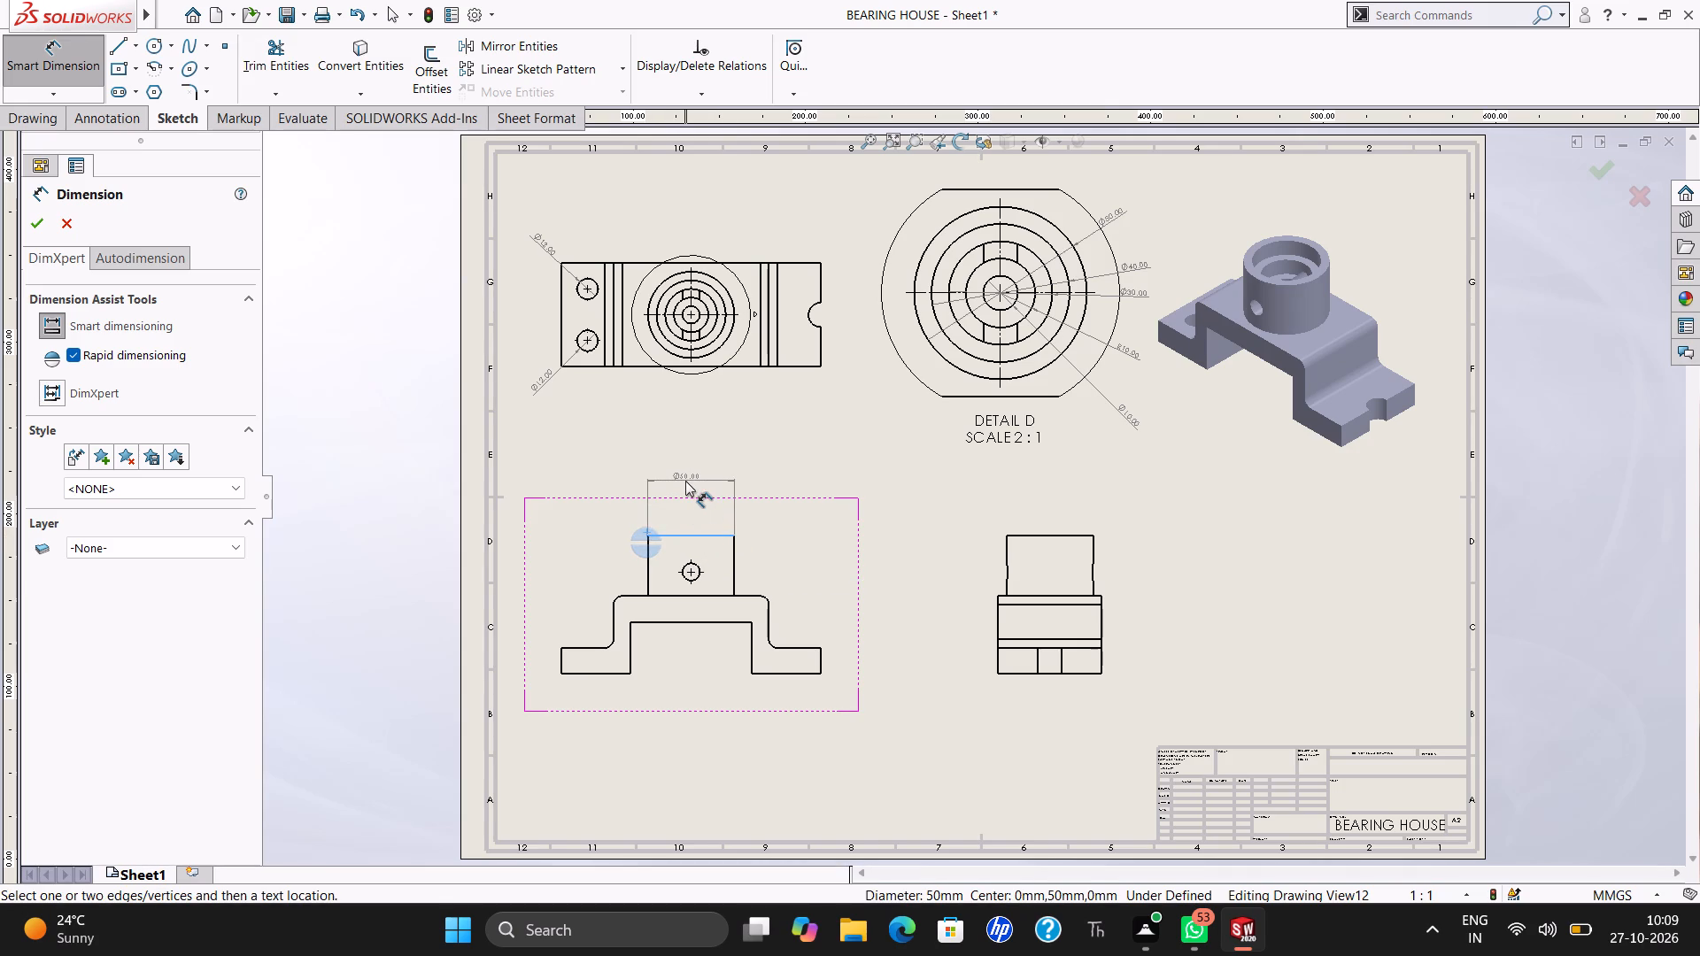
left_click(685, 481)
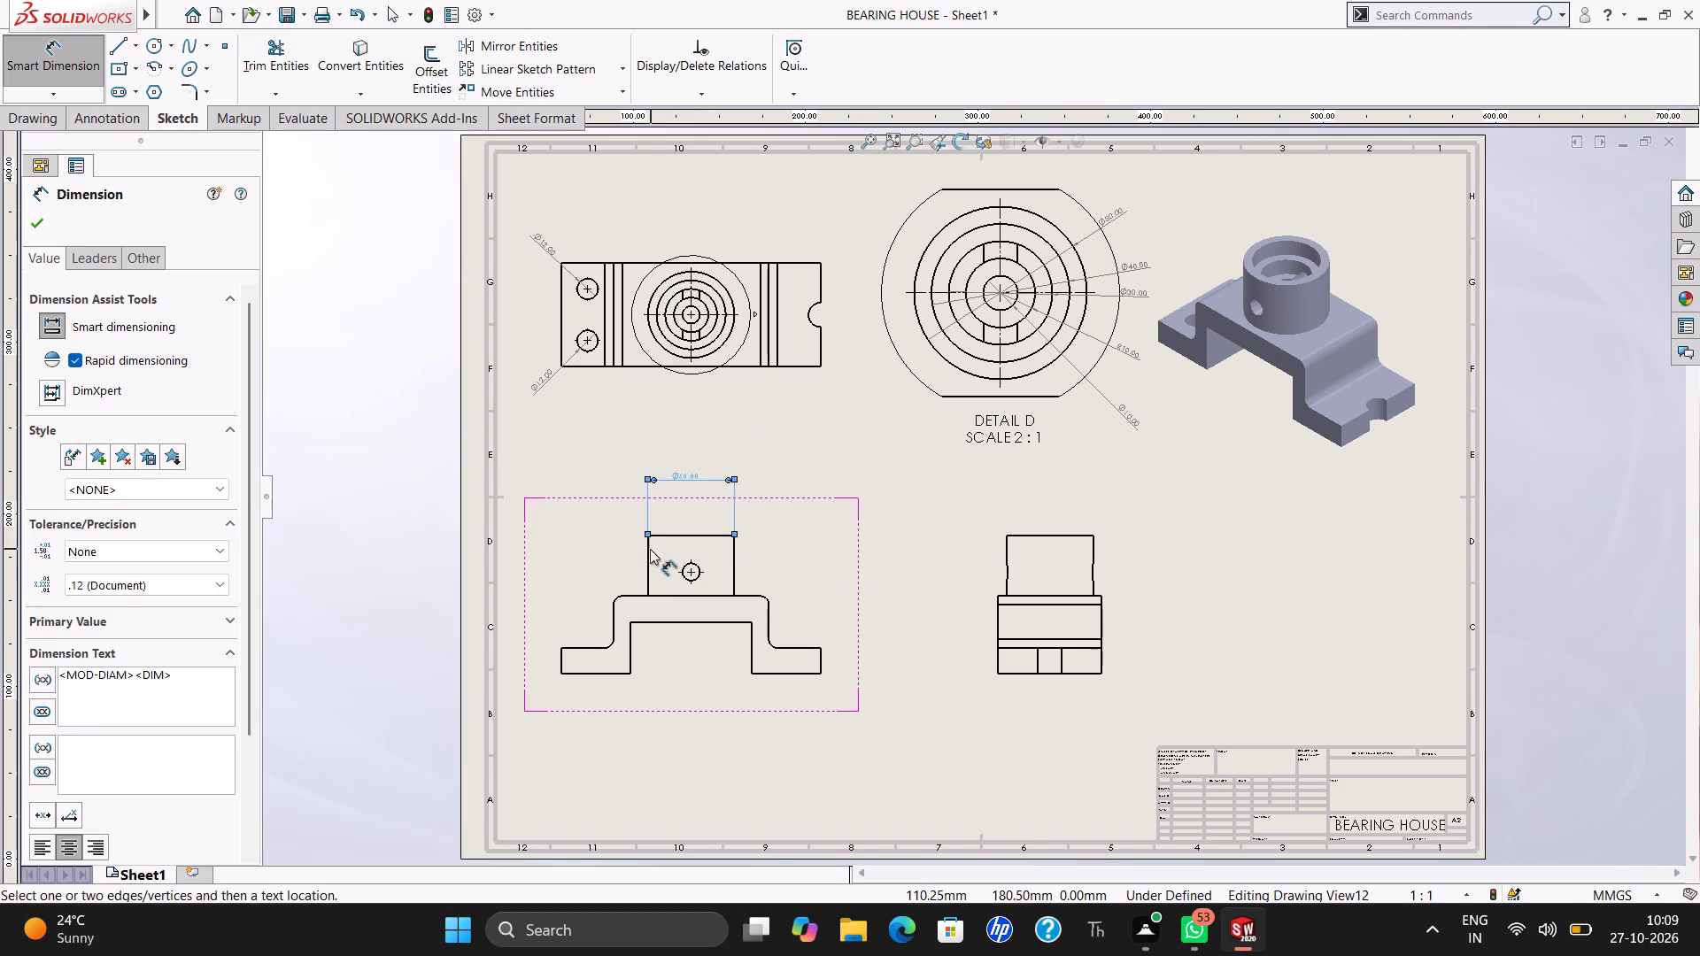
left_click_drag(648, 551, 552, 558)
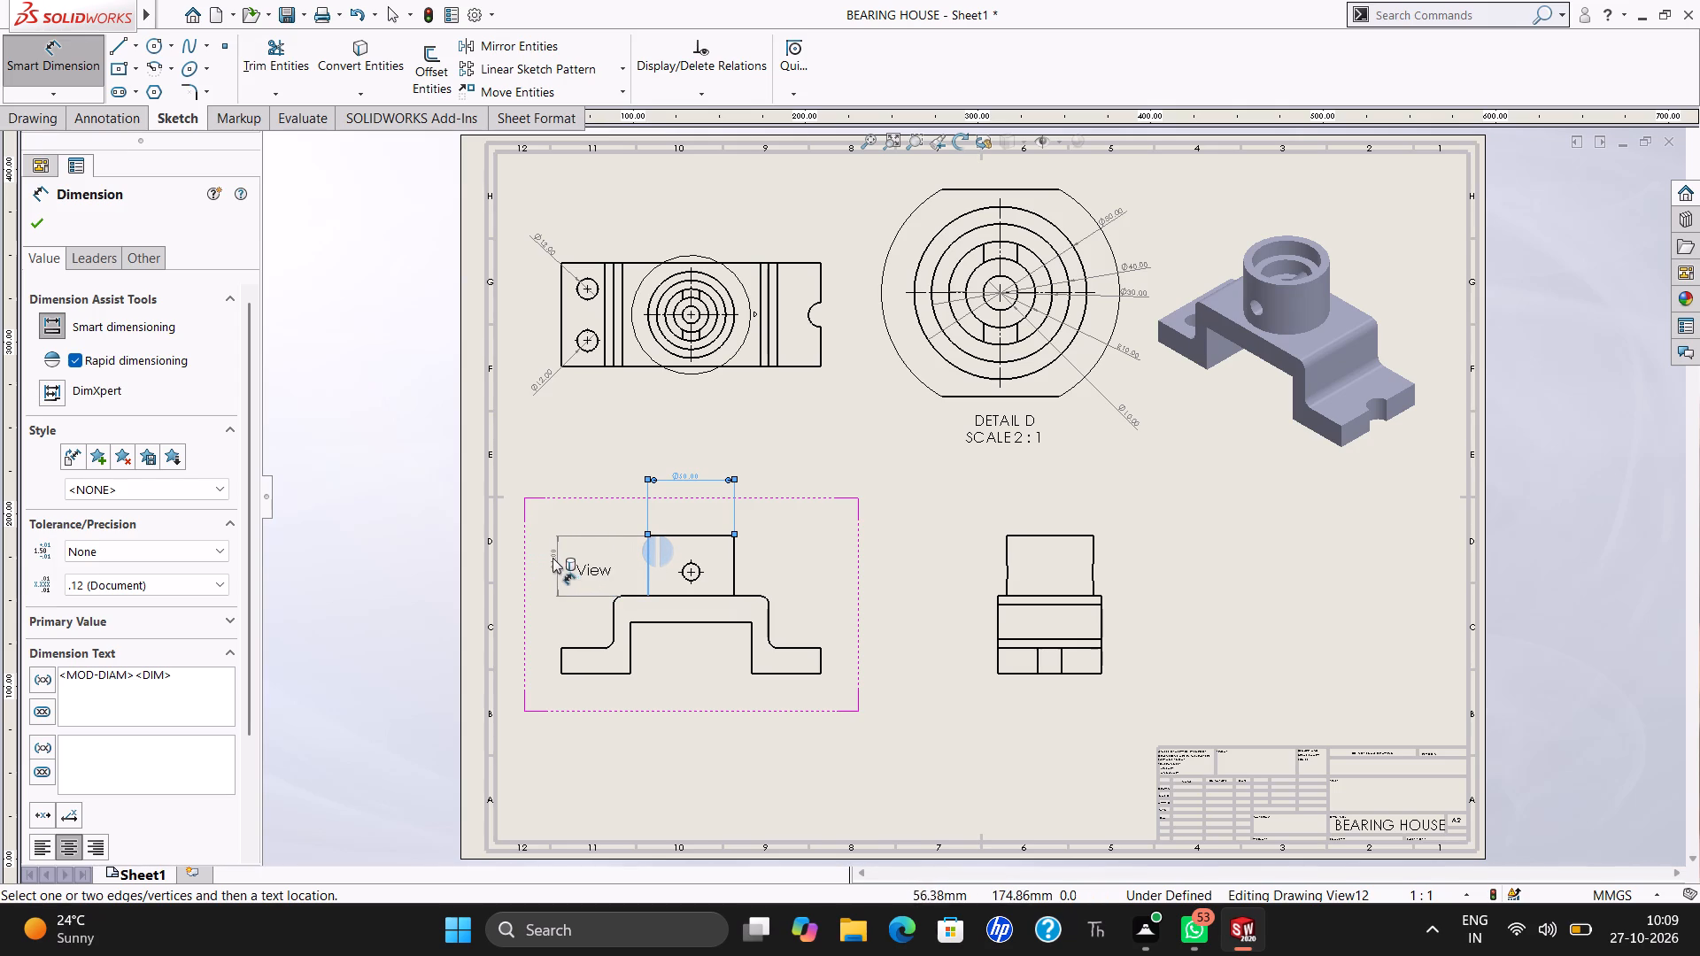
left_click_drag(552, 558, 537, 558)
left_click(537, 558)
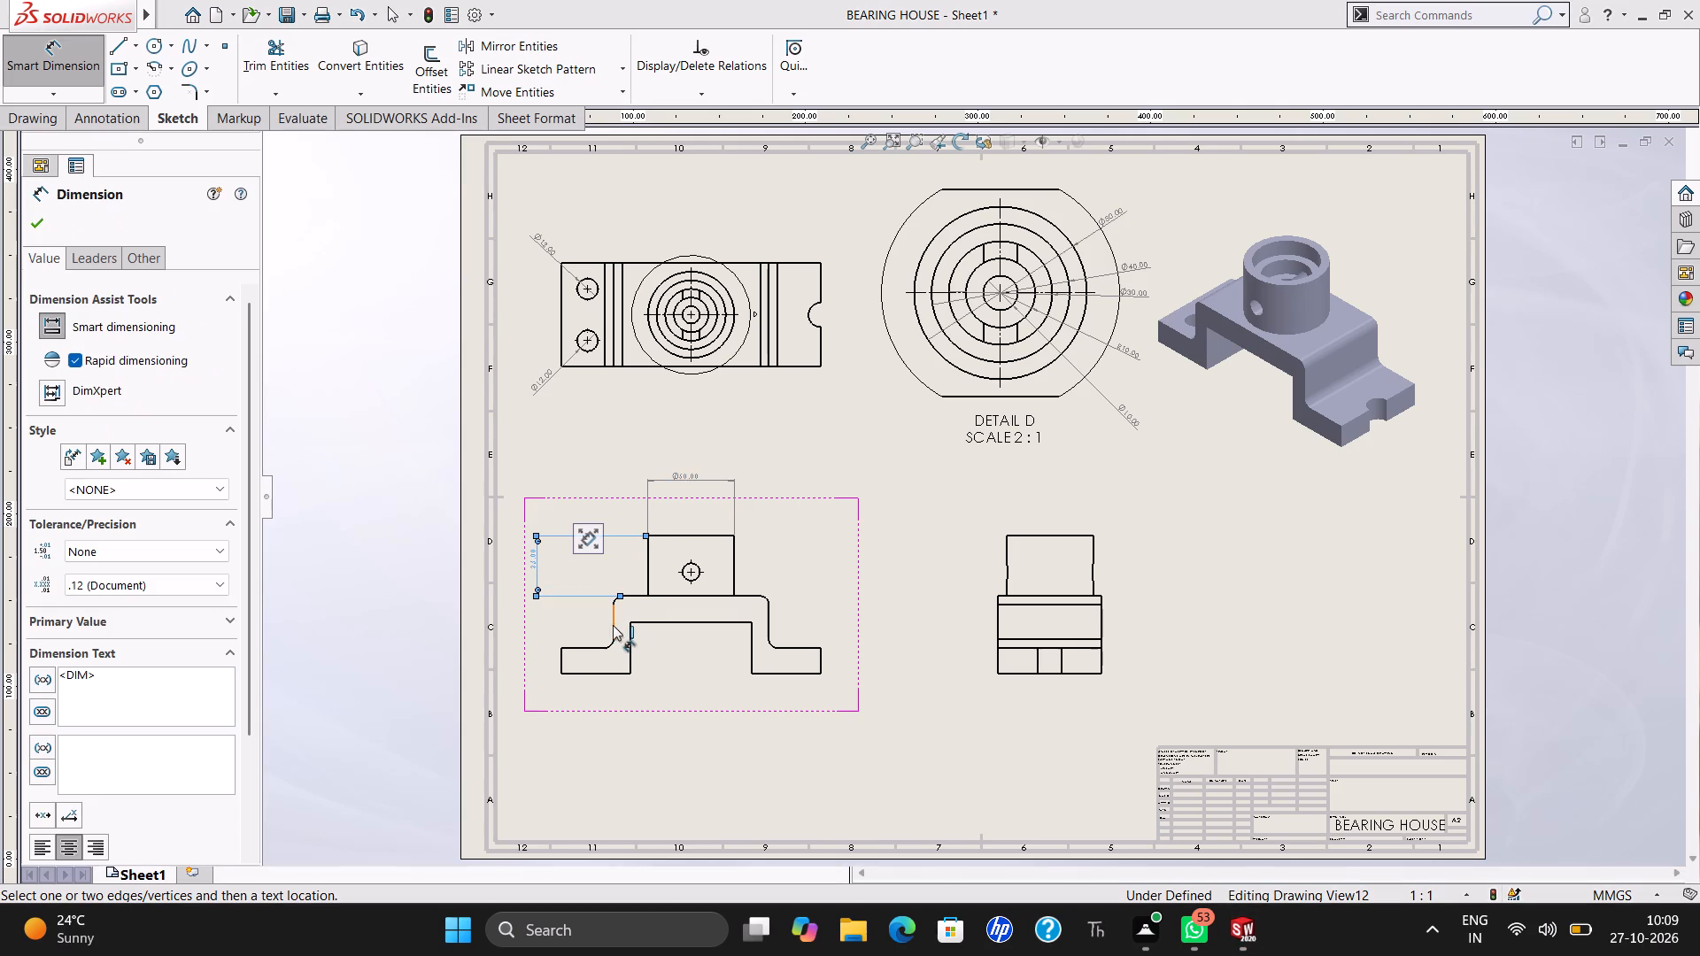
Dimension the thickness and the bottom edge length of the bracket's left foot in the front view.
left_click(560, 676)
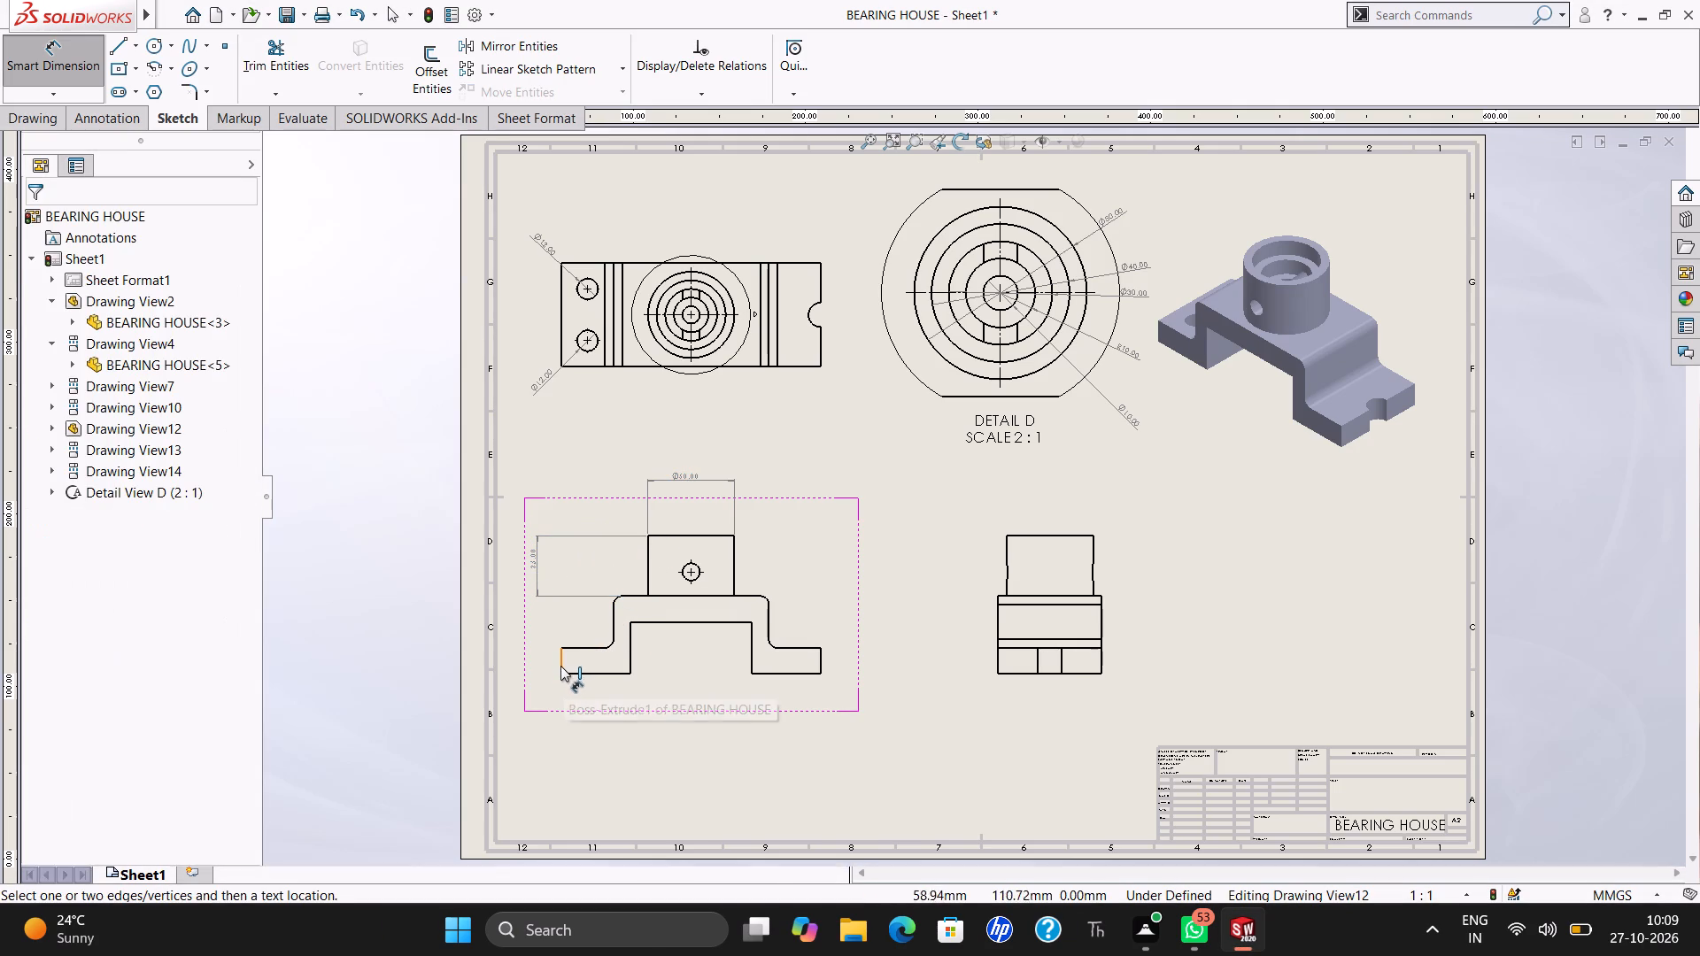
left_click_drag(560, 663, 540, 659)
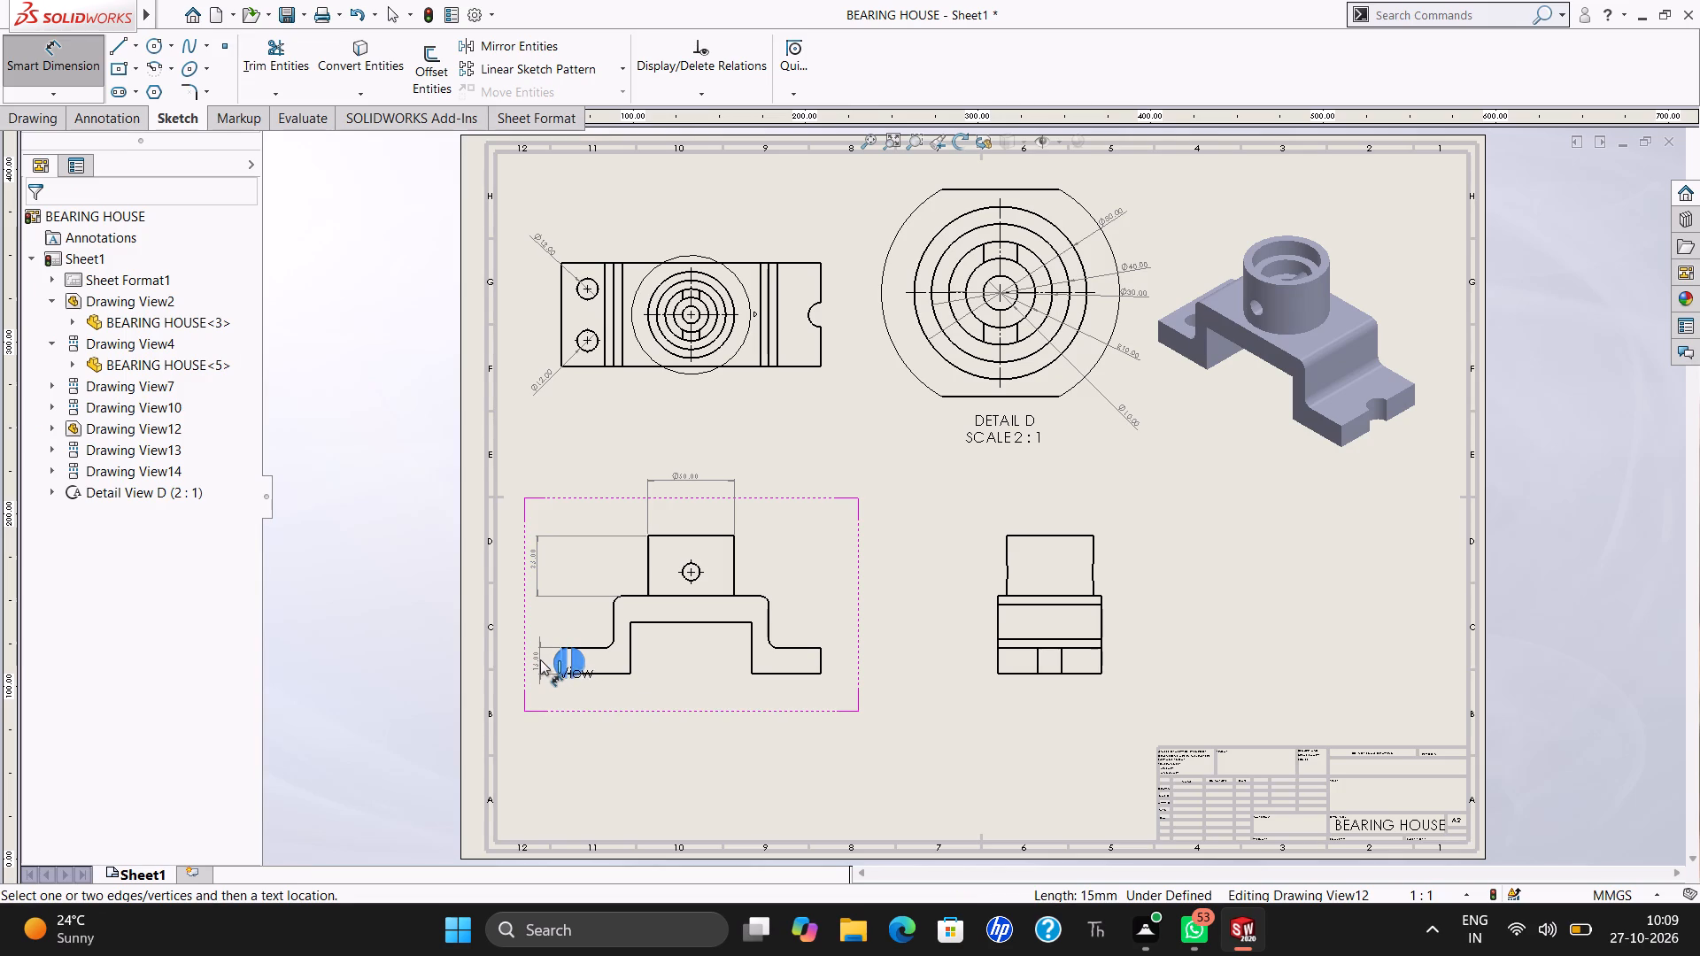
left_click_drag(540, 659, 540, 659)
left_click(540, 659)
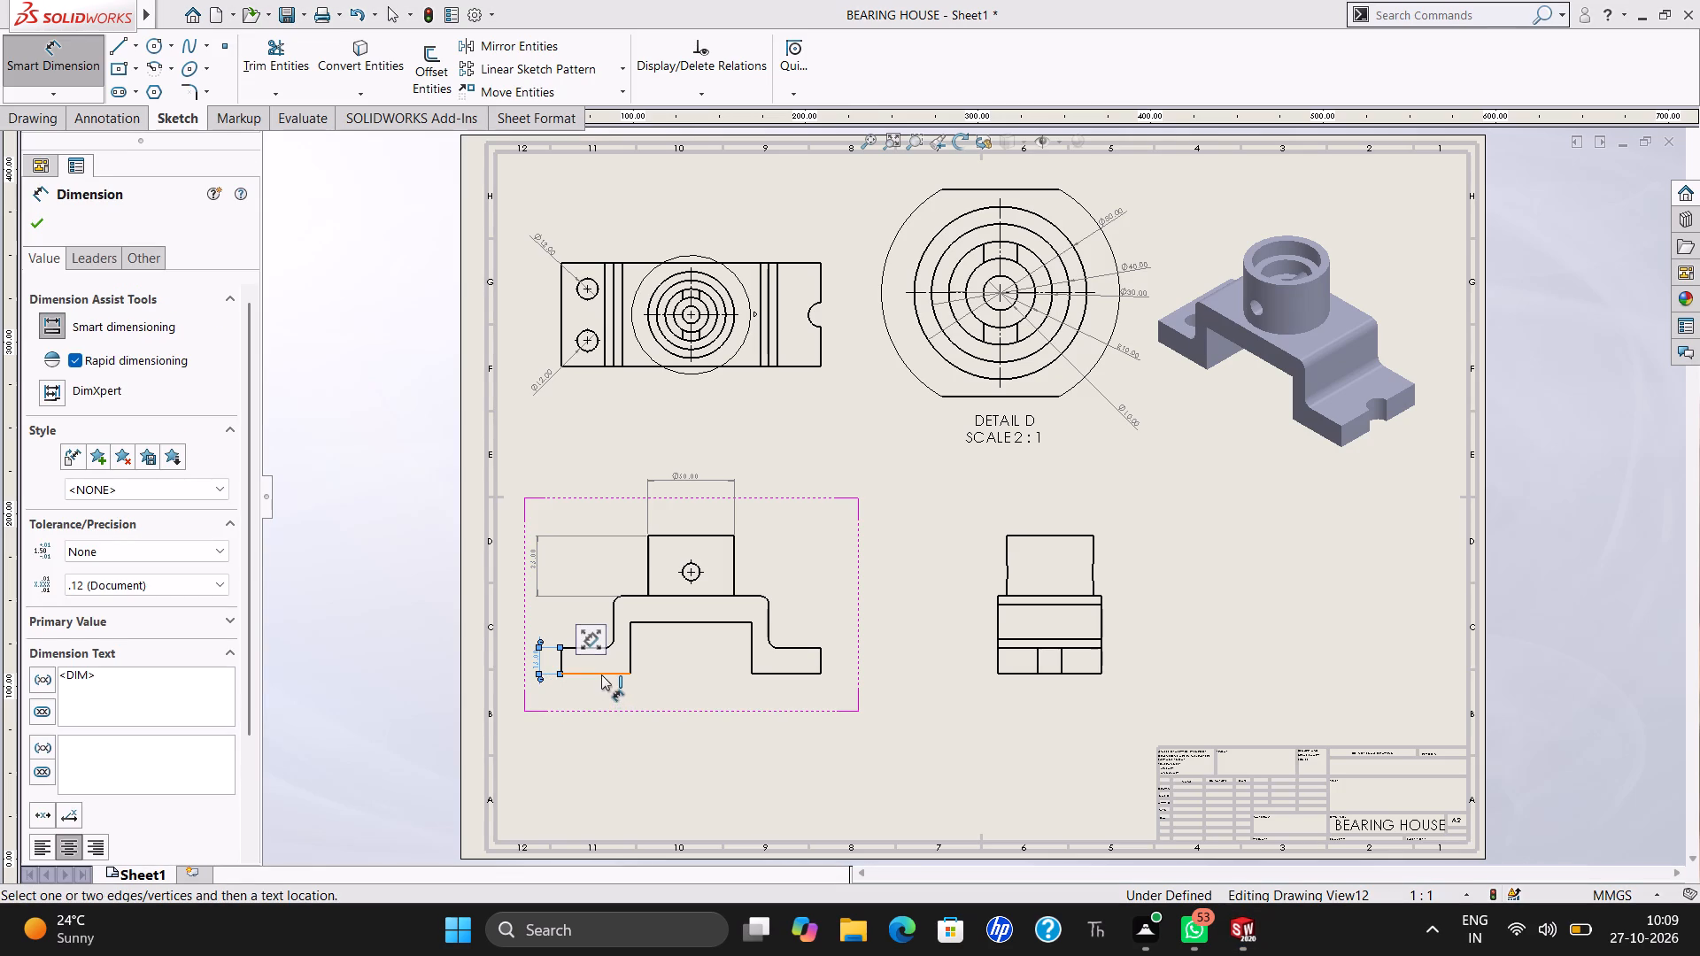
left_click(601, 675)
left_click(600, 679)
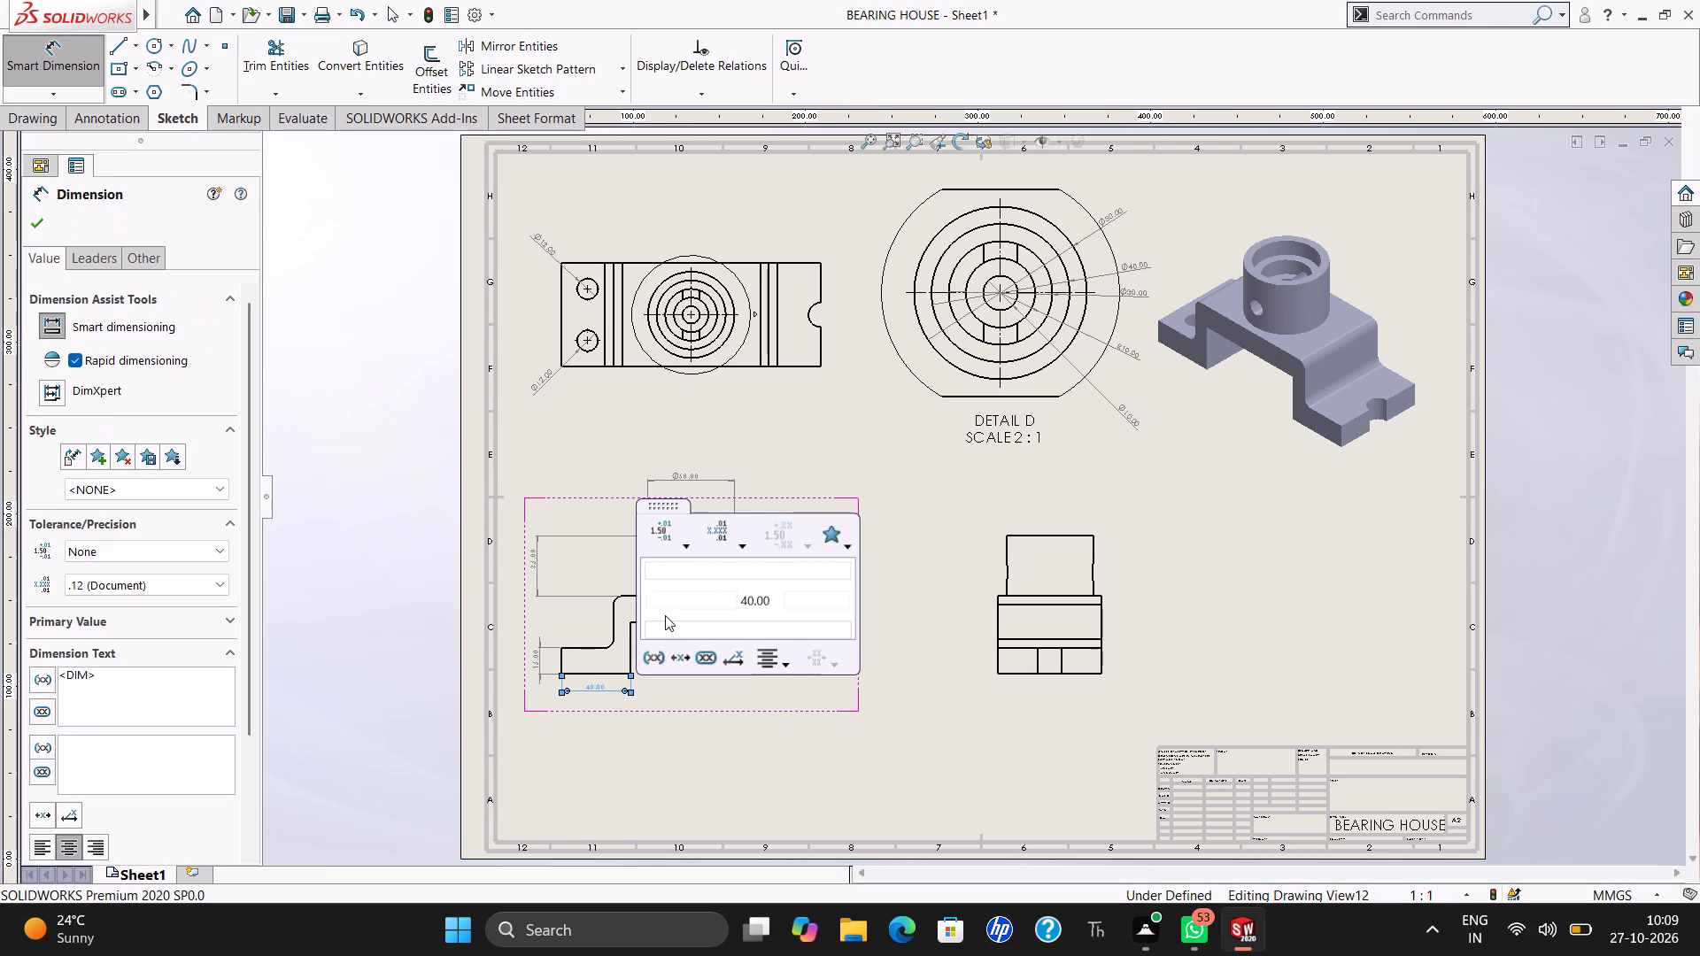
left_click(903, 650)
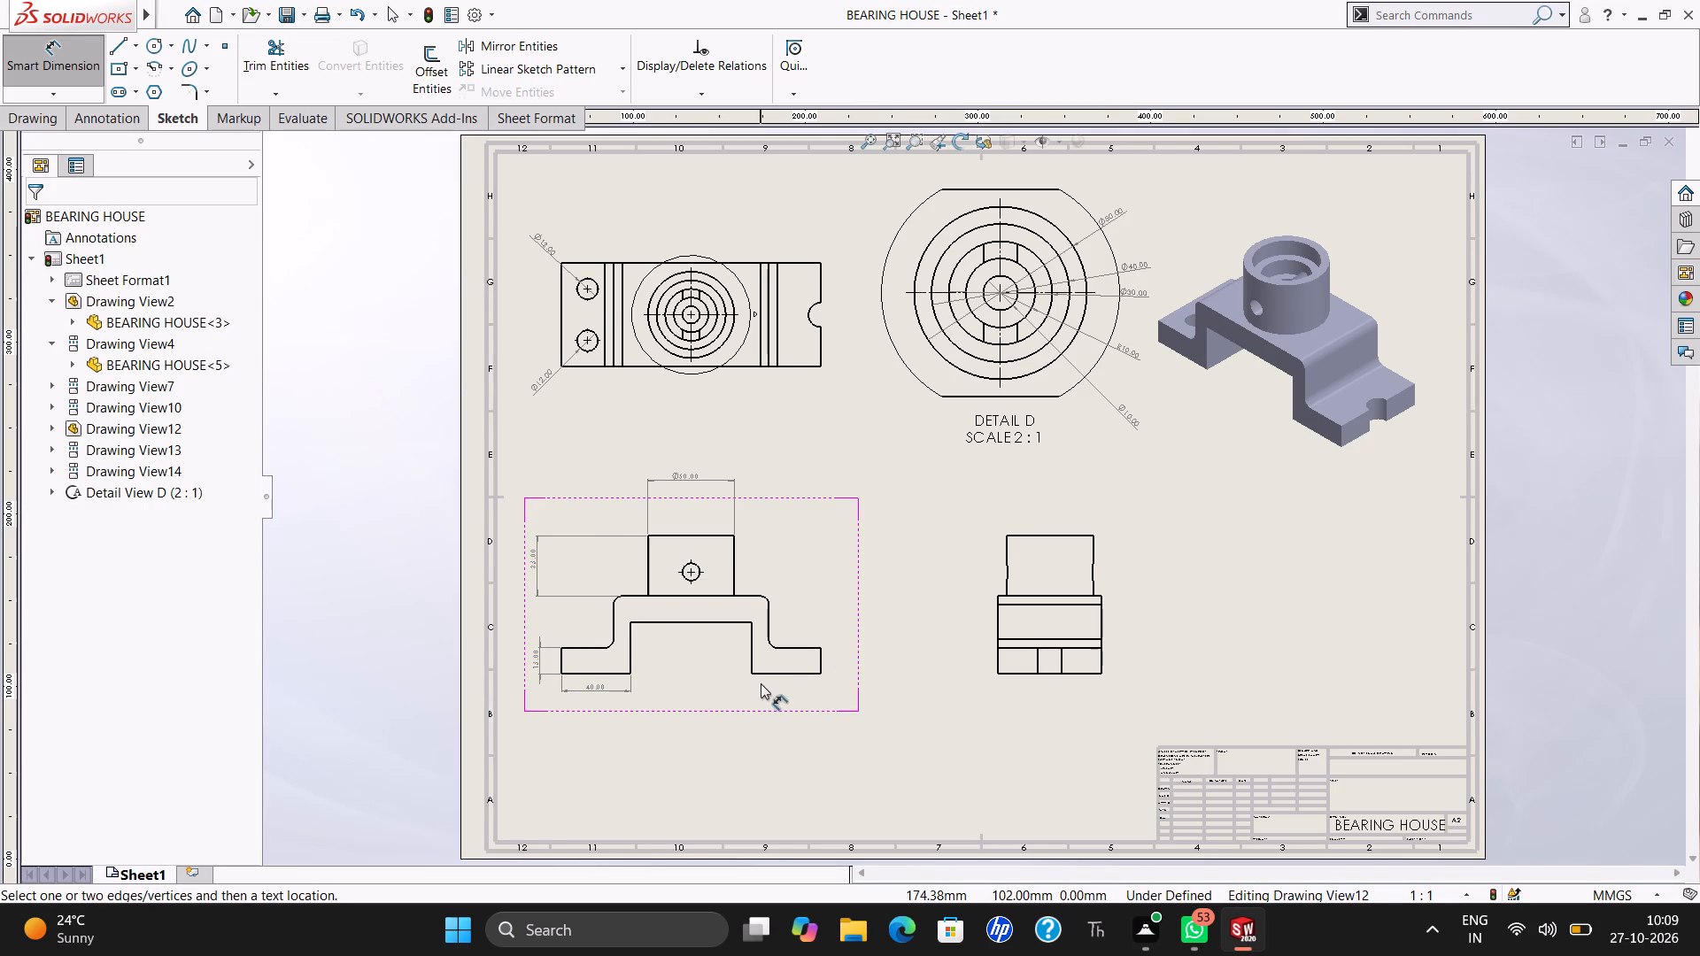
Dimension the right foot in the front view: bottom edge length below, top flat length above and thickness to its right.
left_click(778, 675)
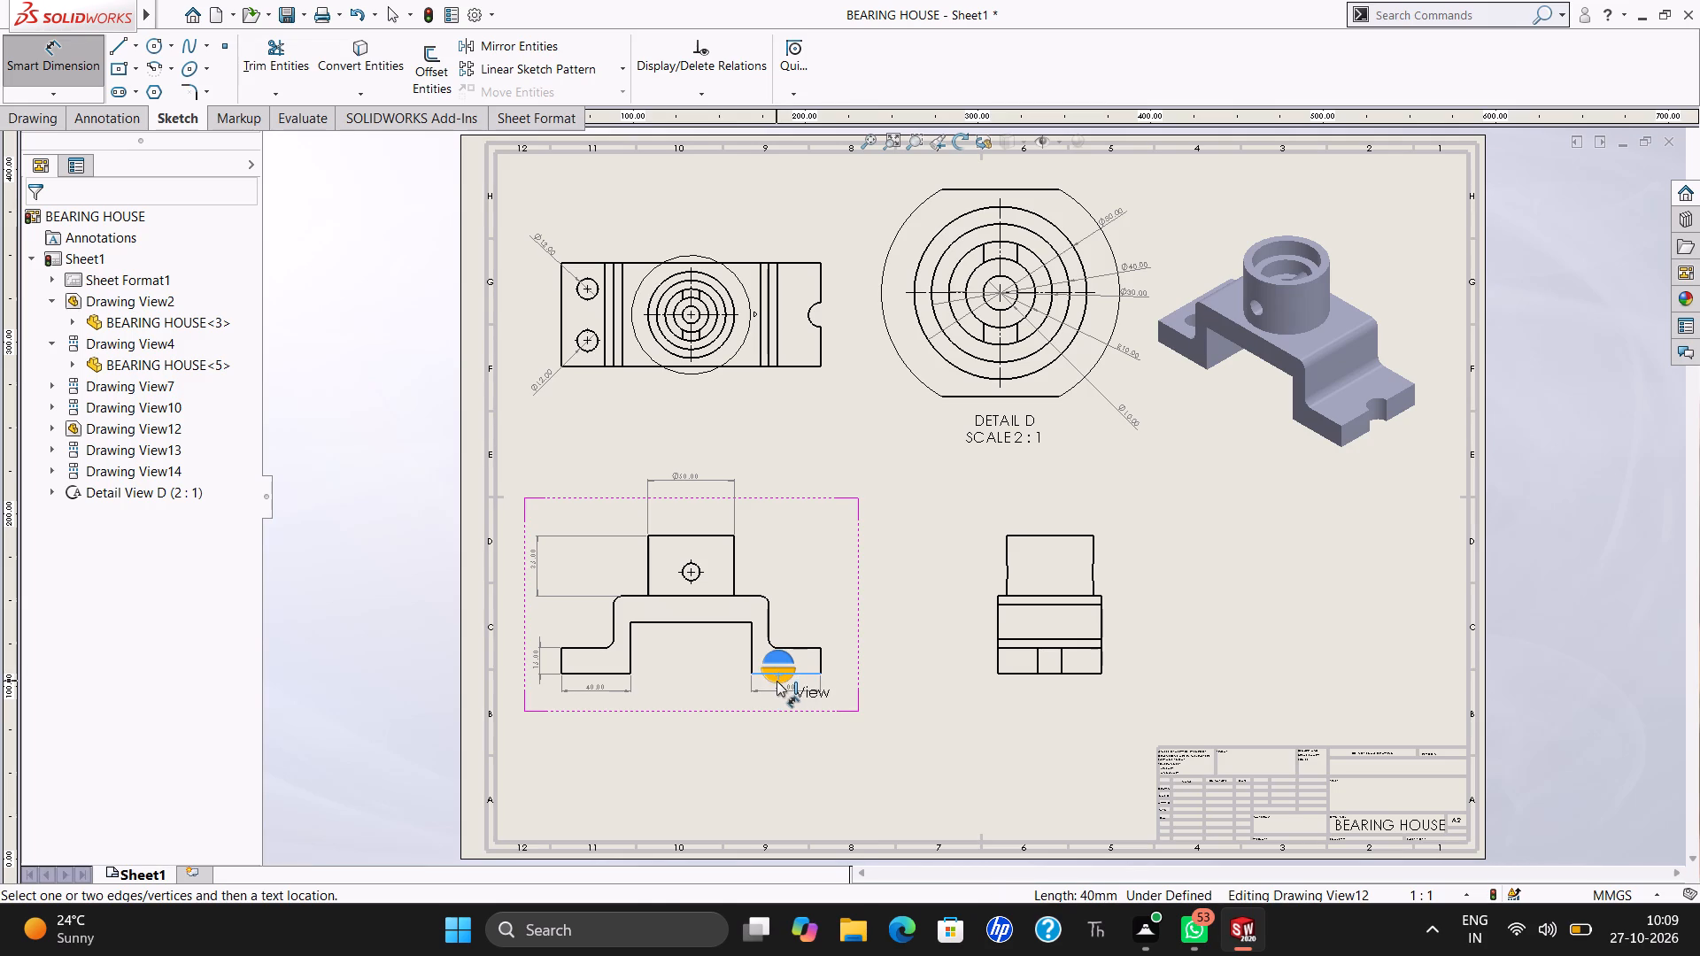
left_click(776, 681)
left_click(1038, 690)
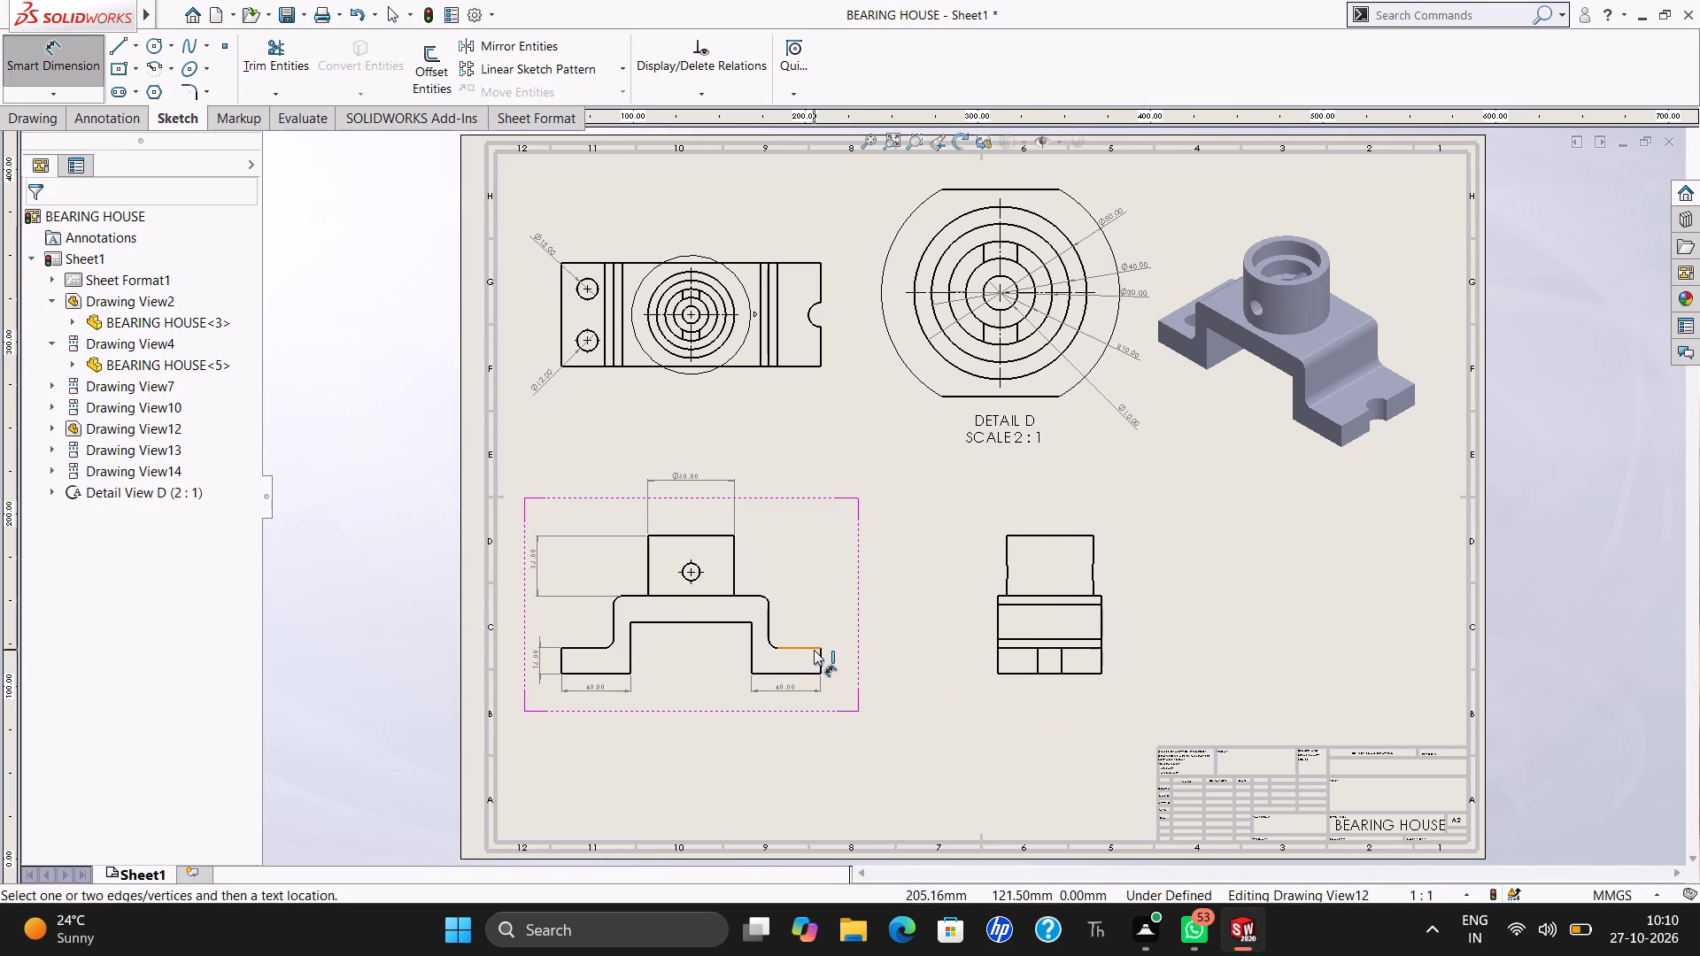
left_click(814, 648)
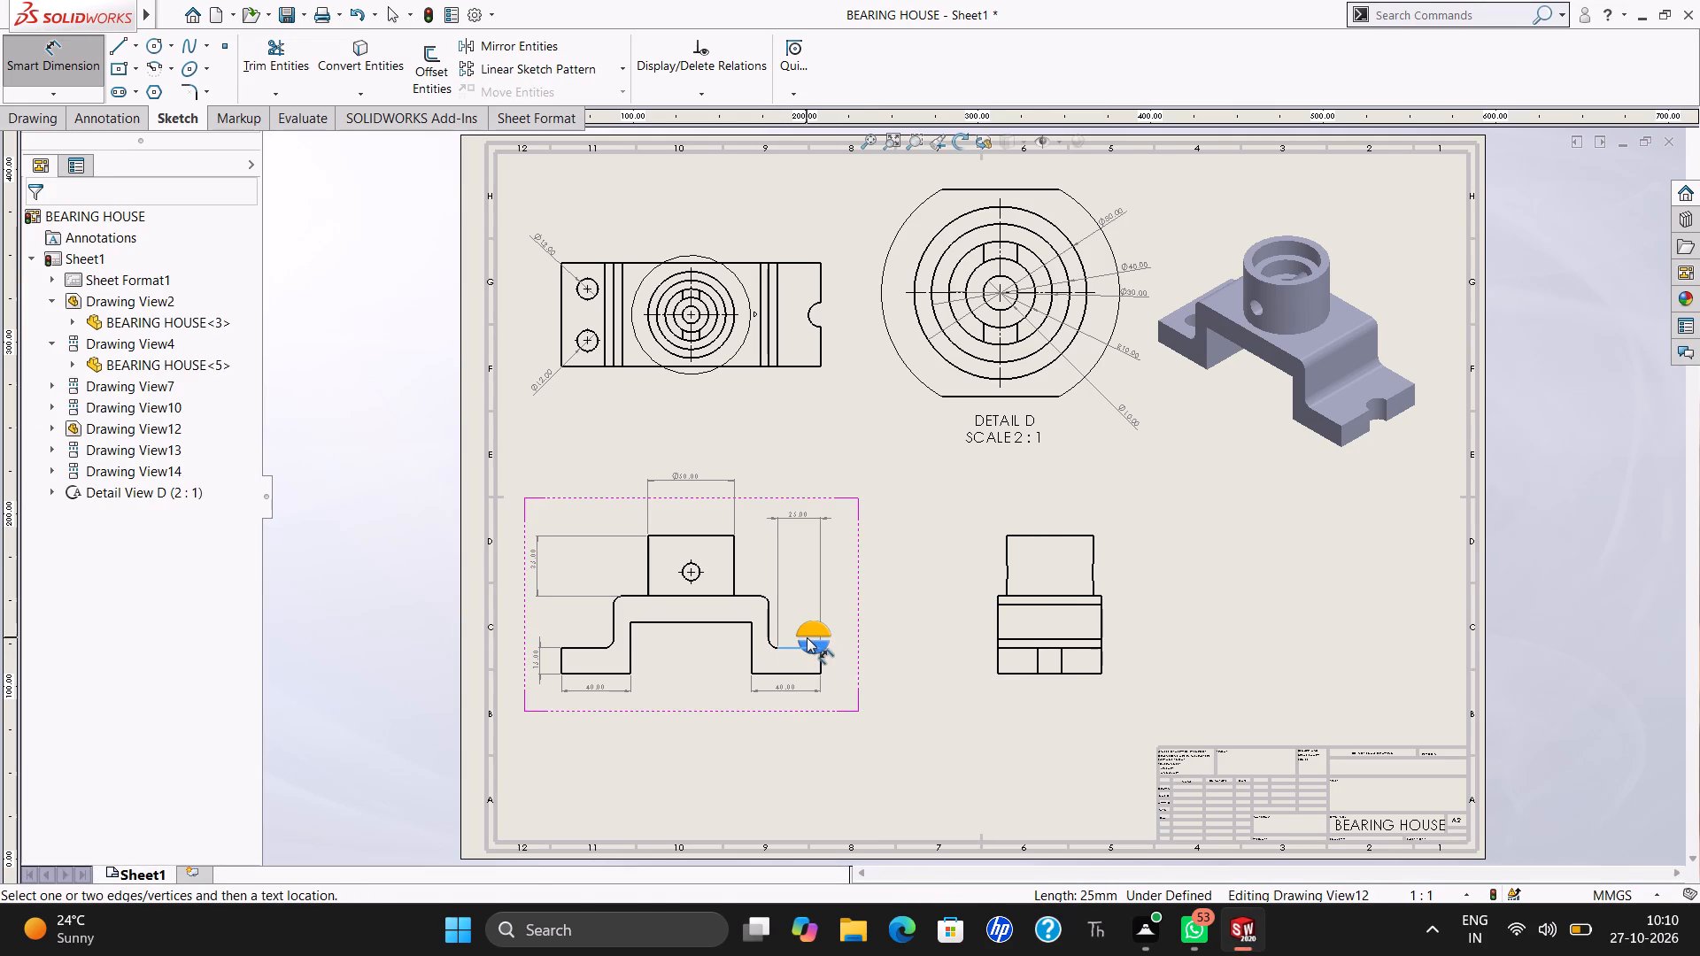
left_click(807, 637)
left_click_drag(822, 667, 837, 662)
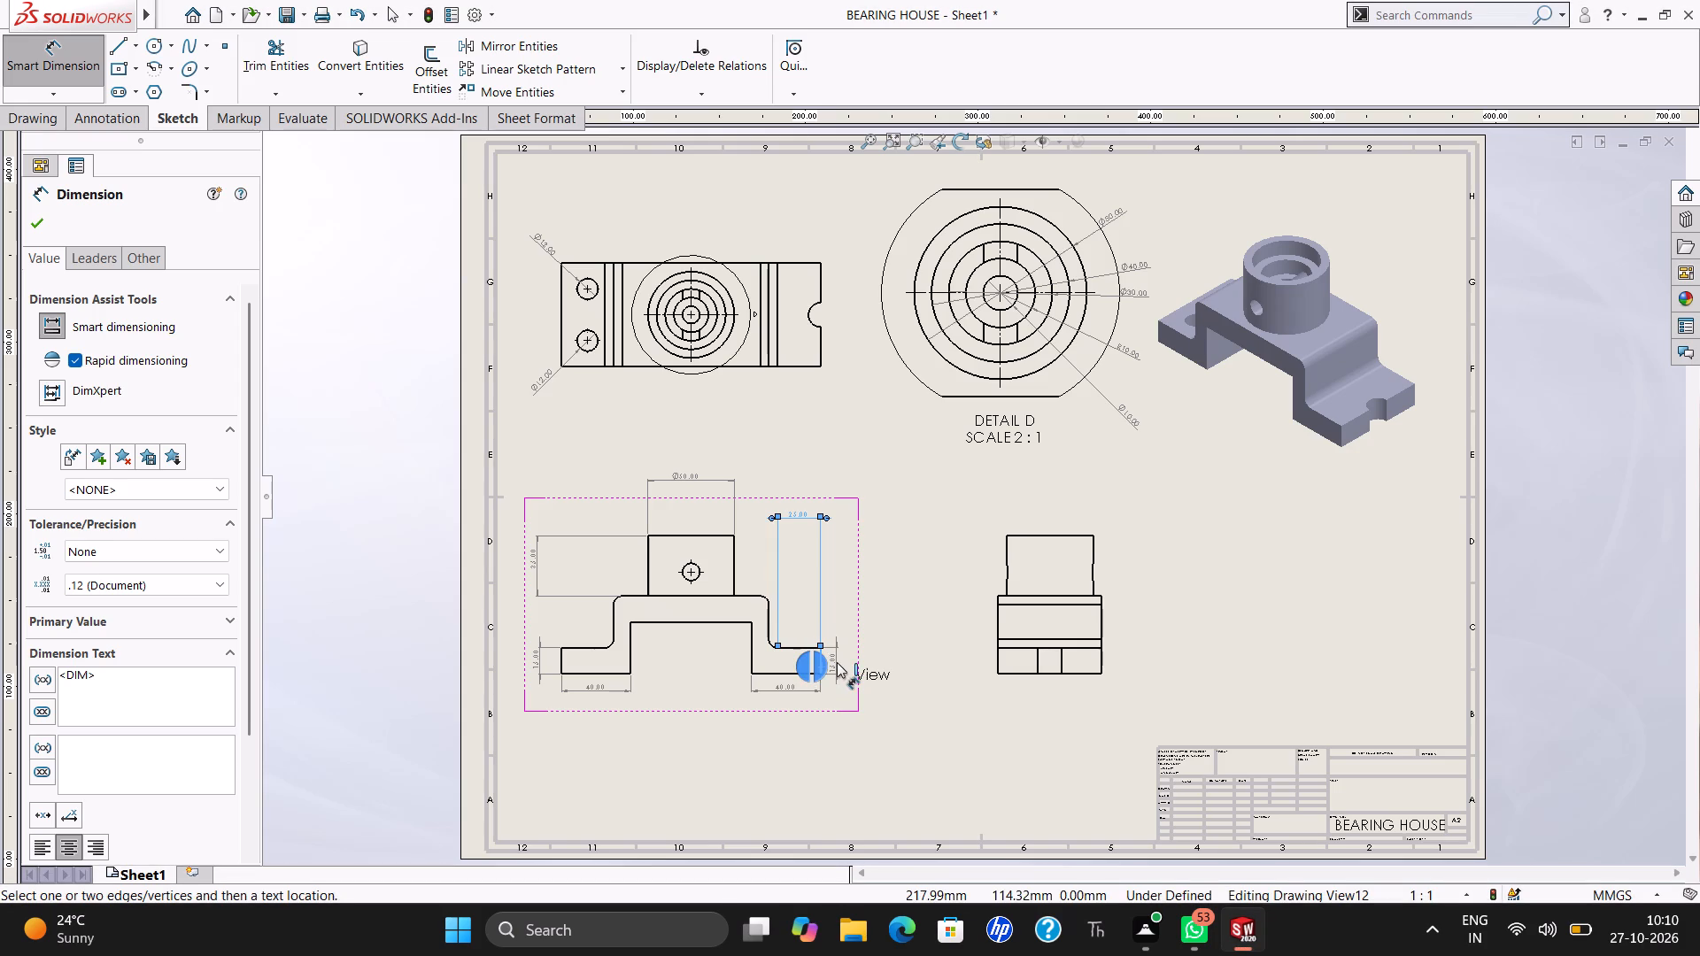
left_click_drag(837, 662, 838, 661)
left_click(838, 661)
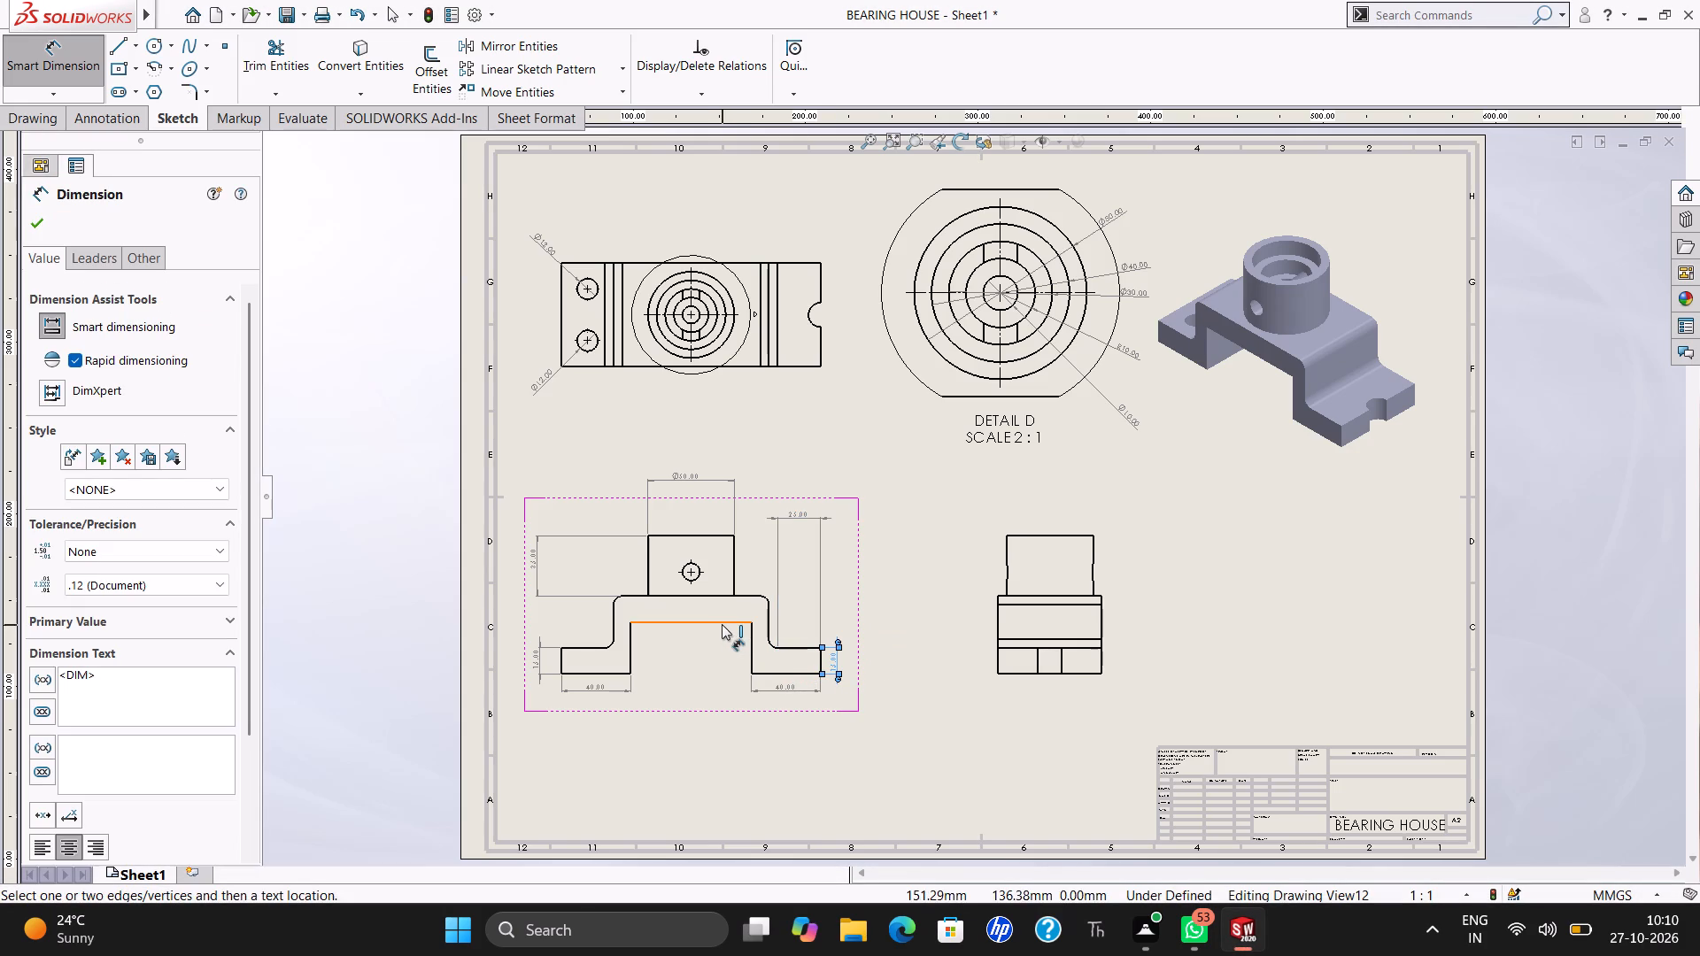
Dimension the opening width between the two feet and the thickness of the bracket's raised bridge in the front view.
left_click(722, 624)
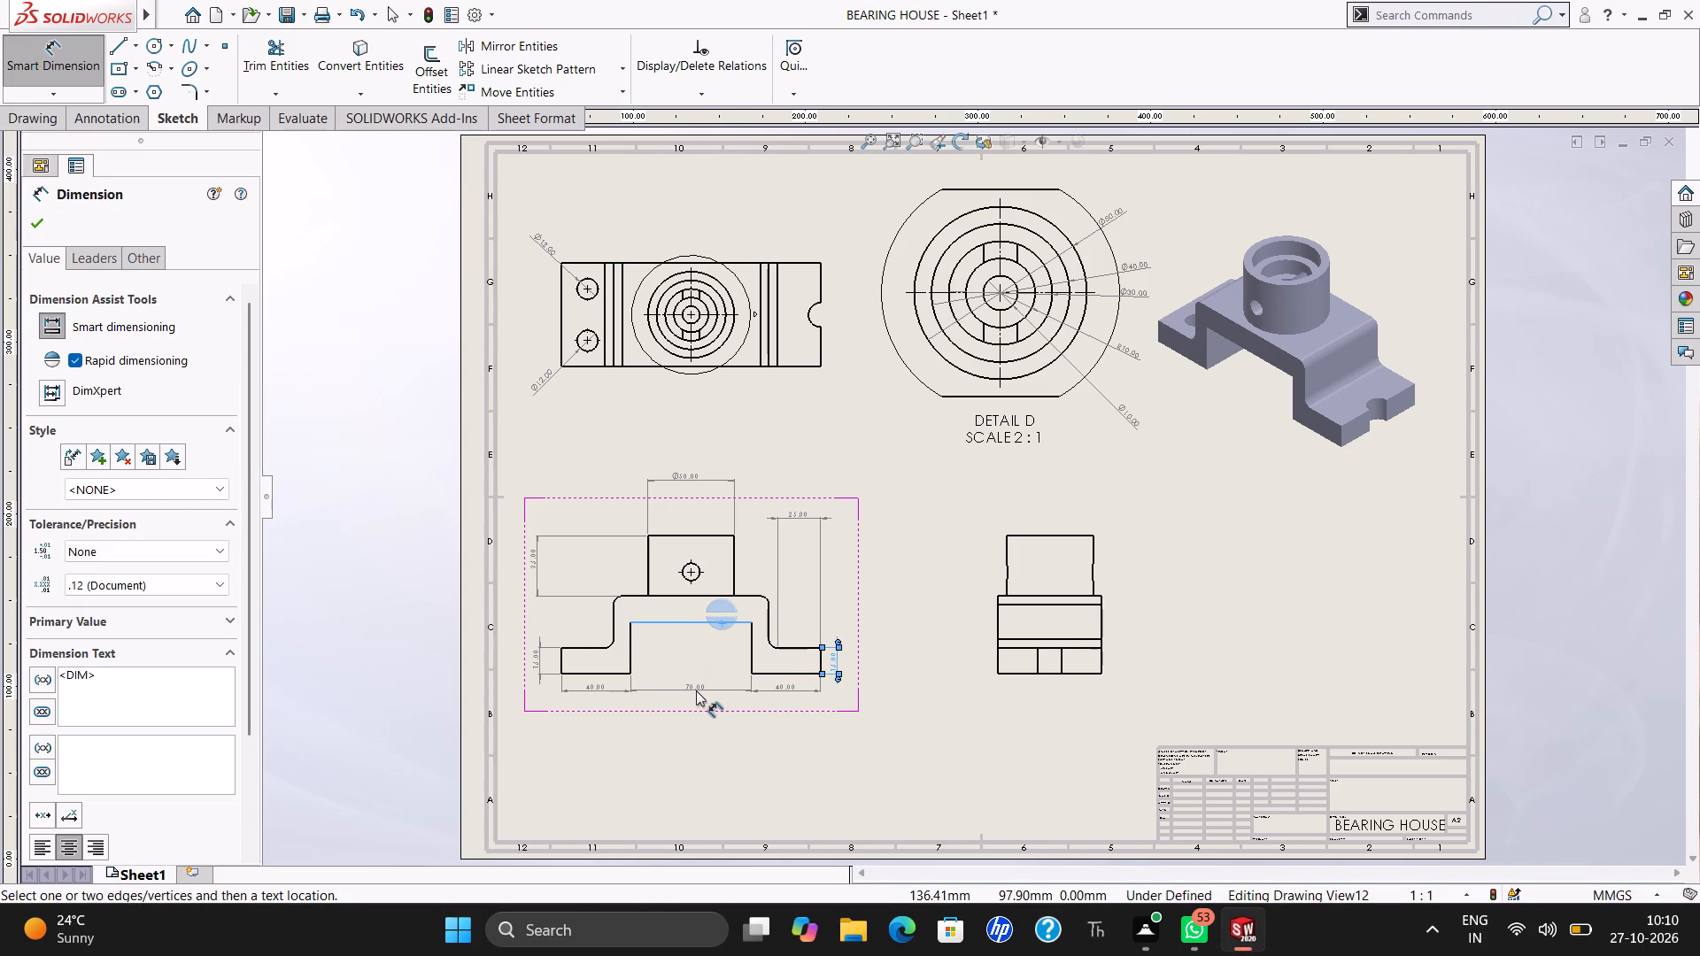
left_click(696, 690)
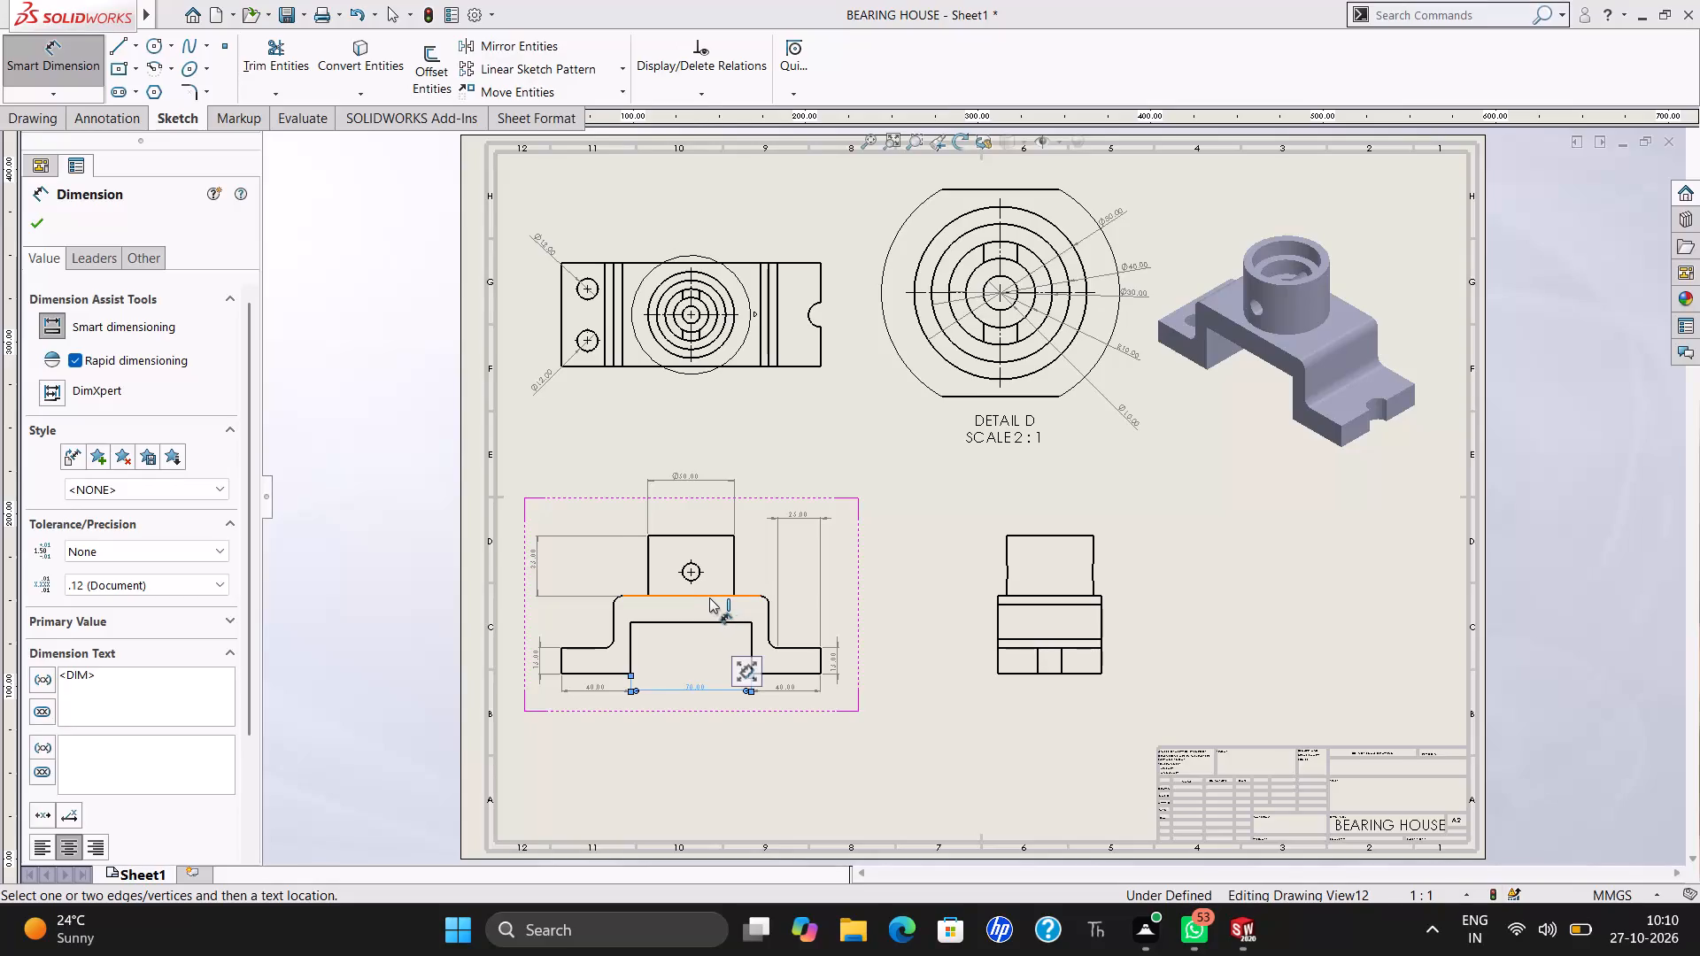
left_click(707, 598)
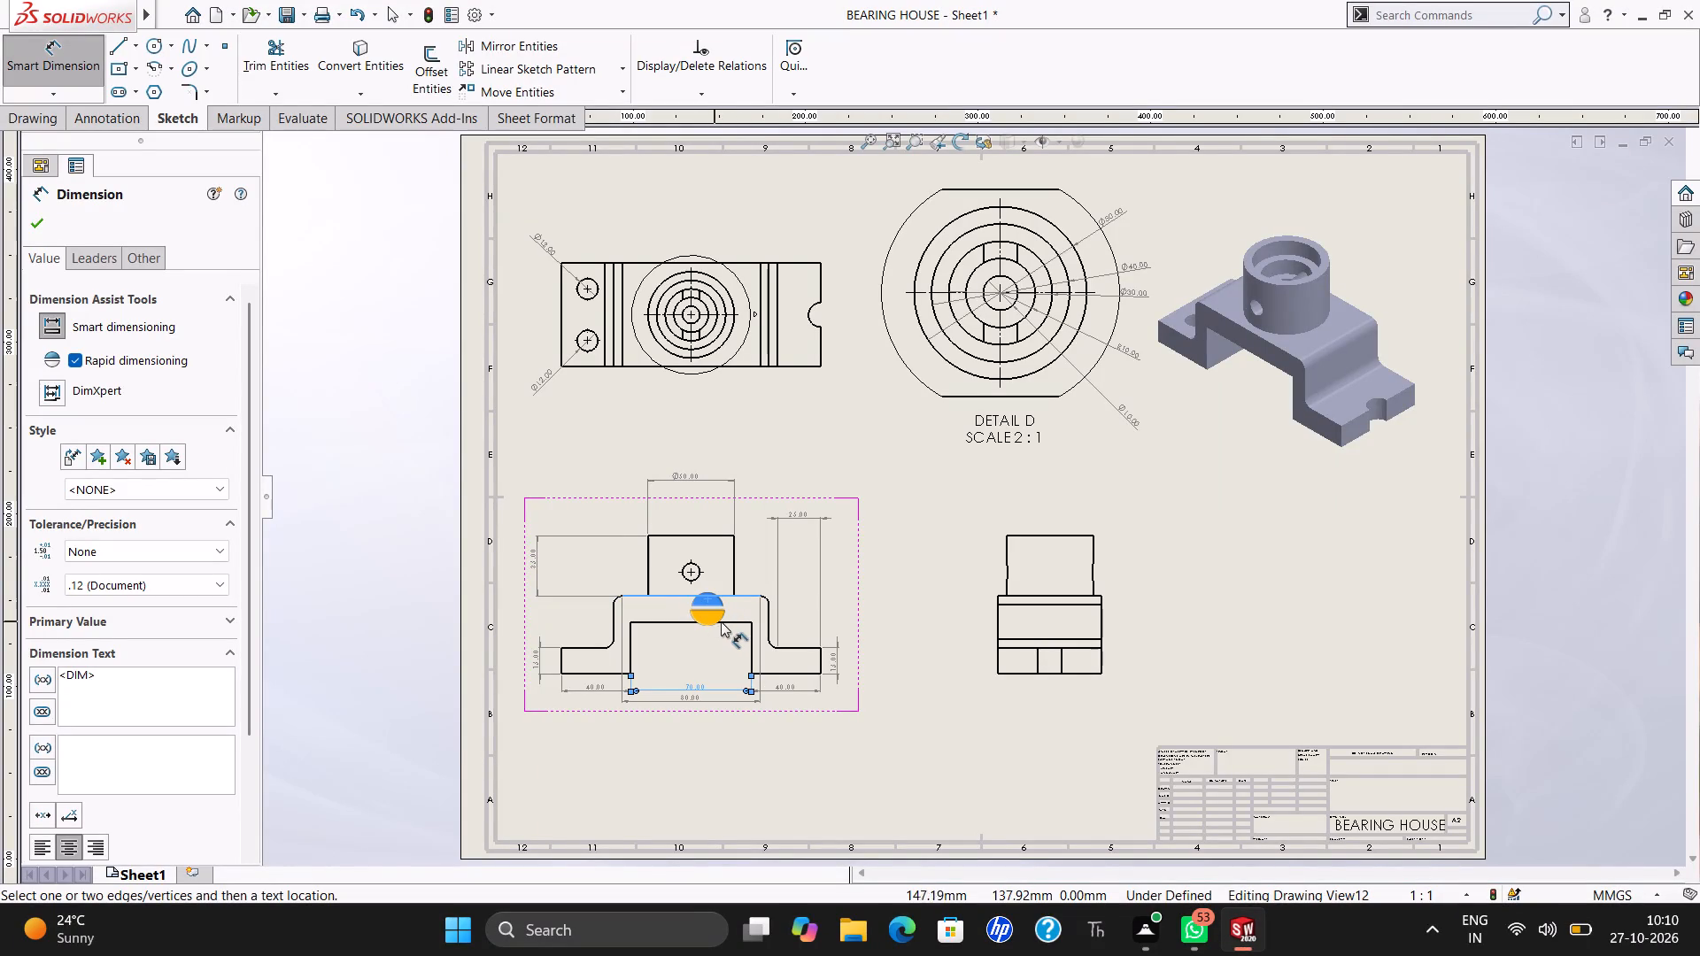
left_click(733, 621)
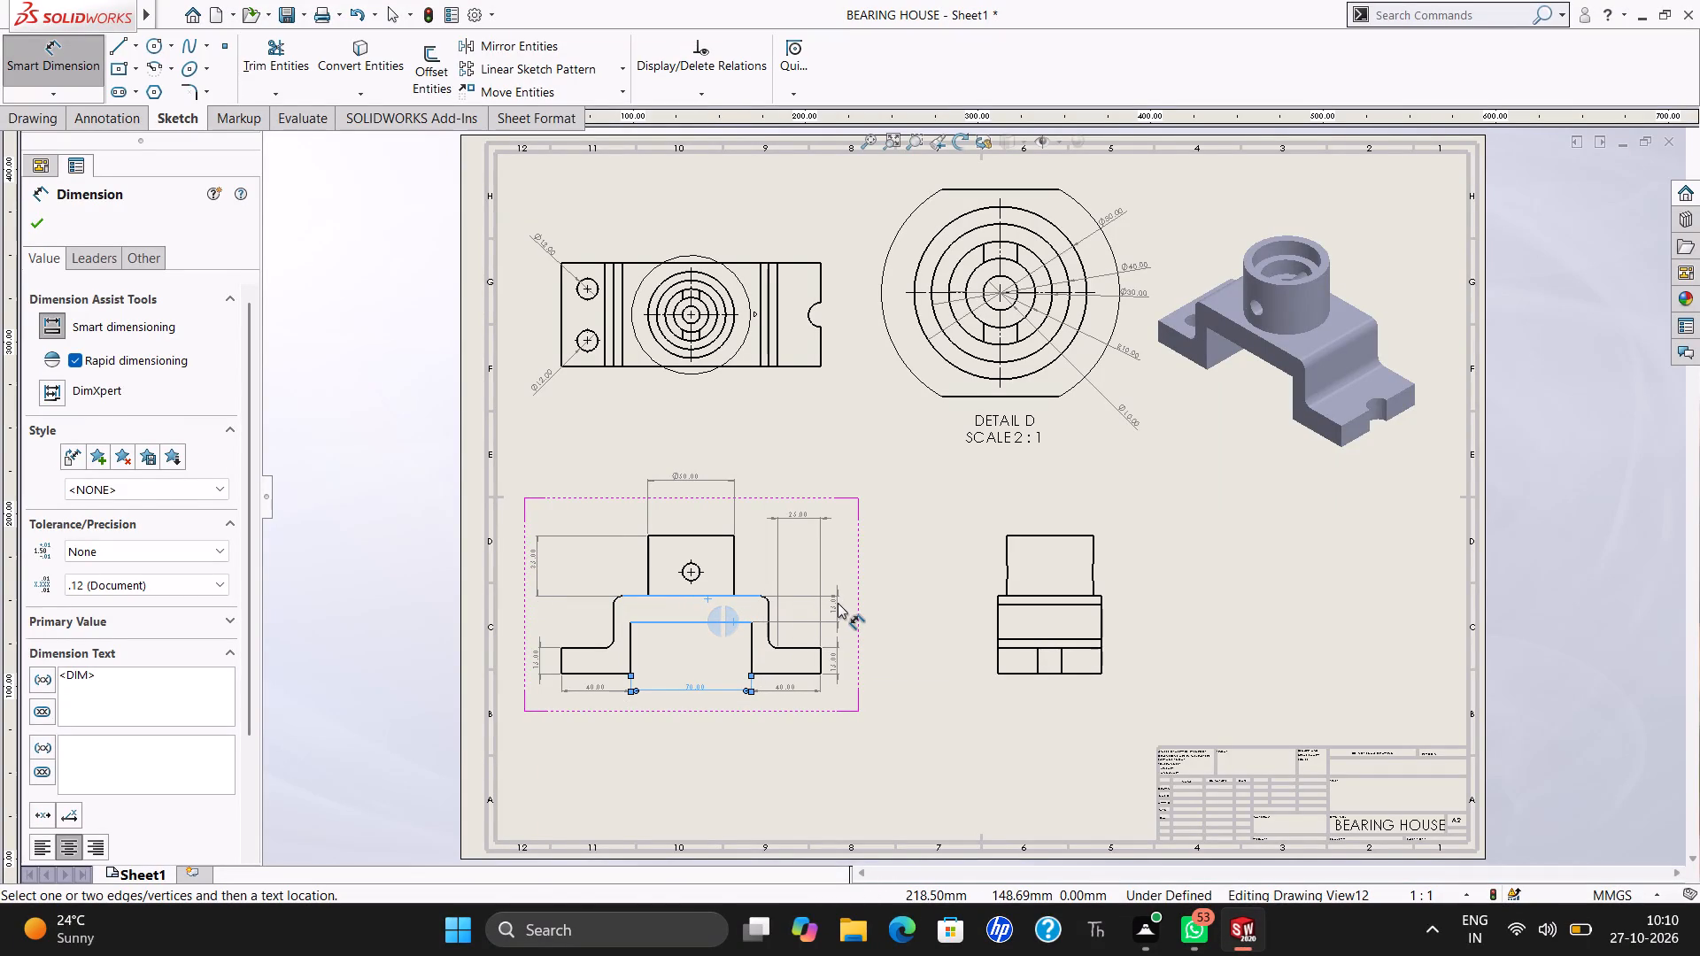
left_click(838, 603)
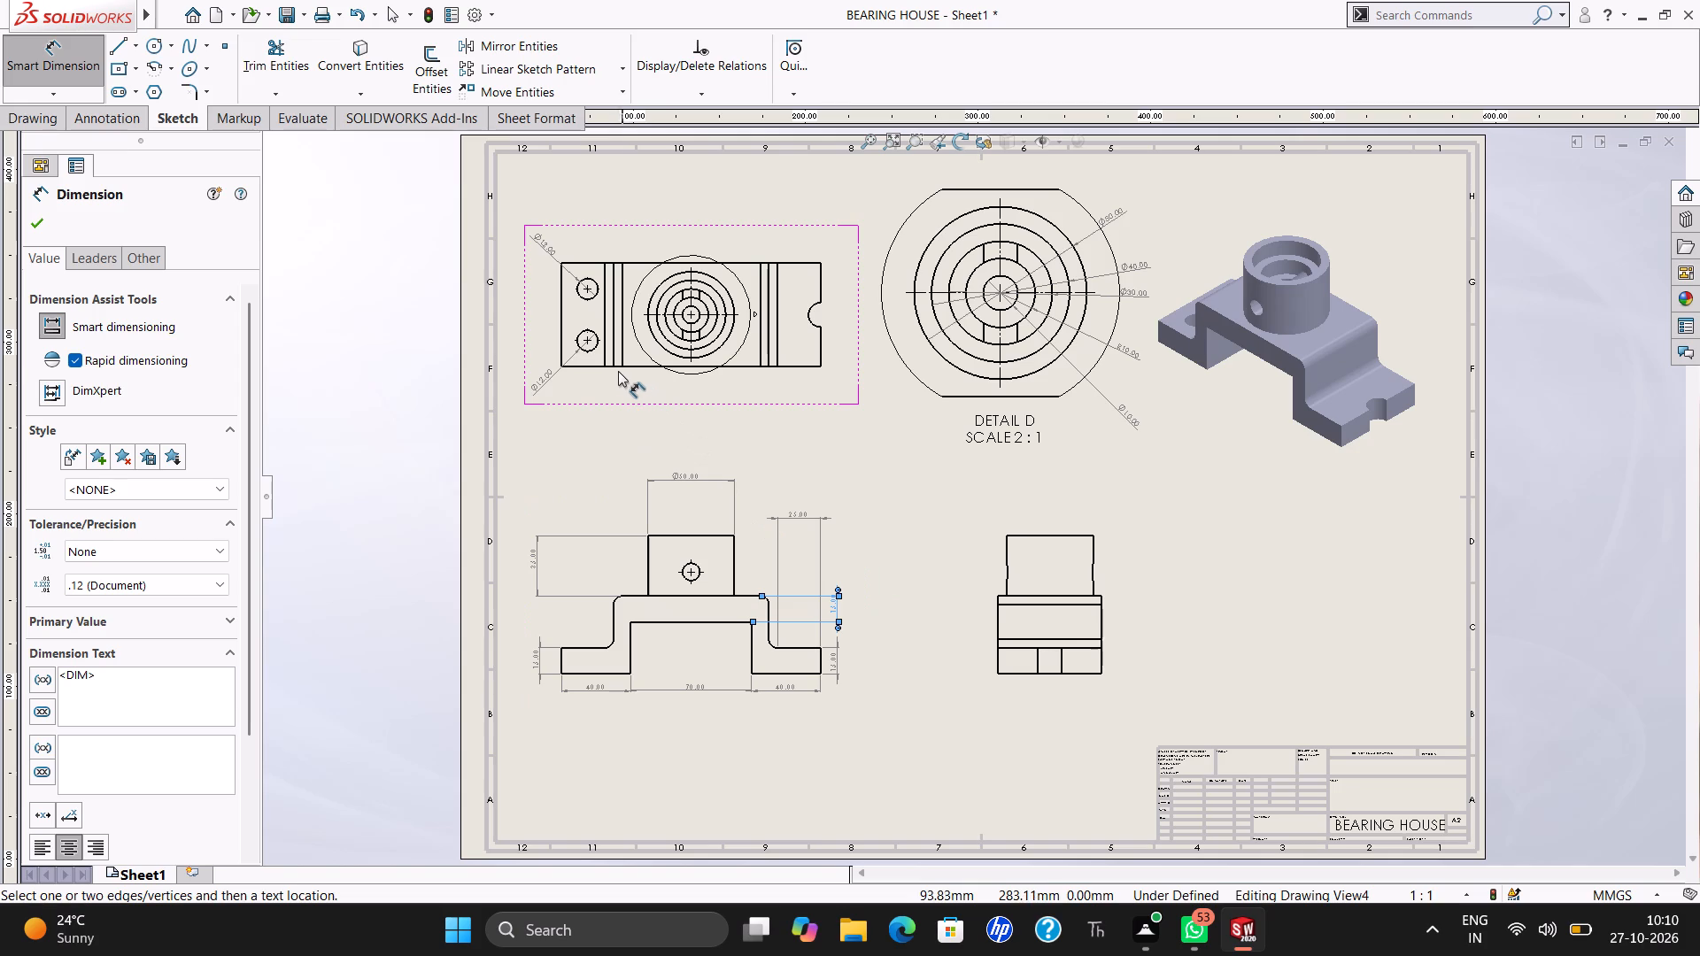
Dimension the radius of the fillet where the left foot meets the upright in the front view, and finish dimensioning.
left_click(611, 645)
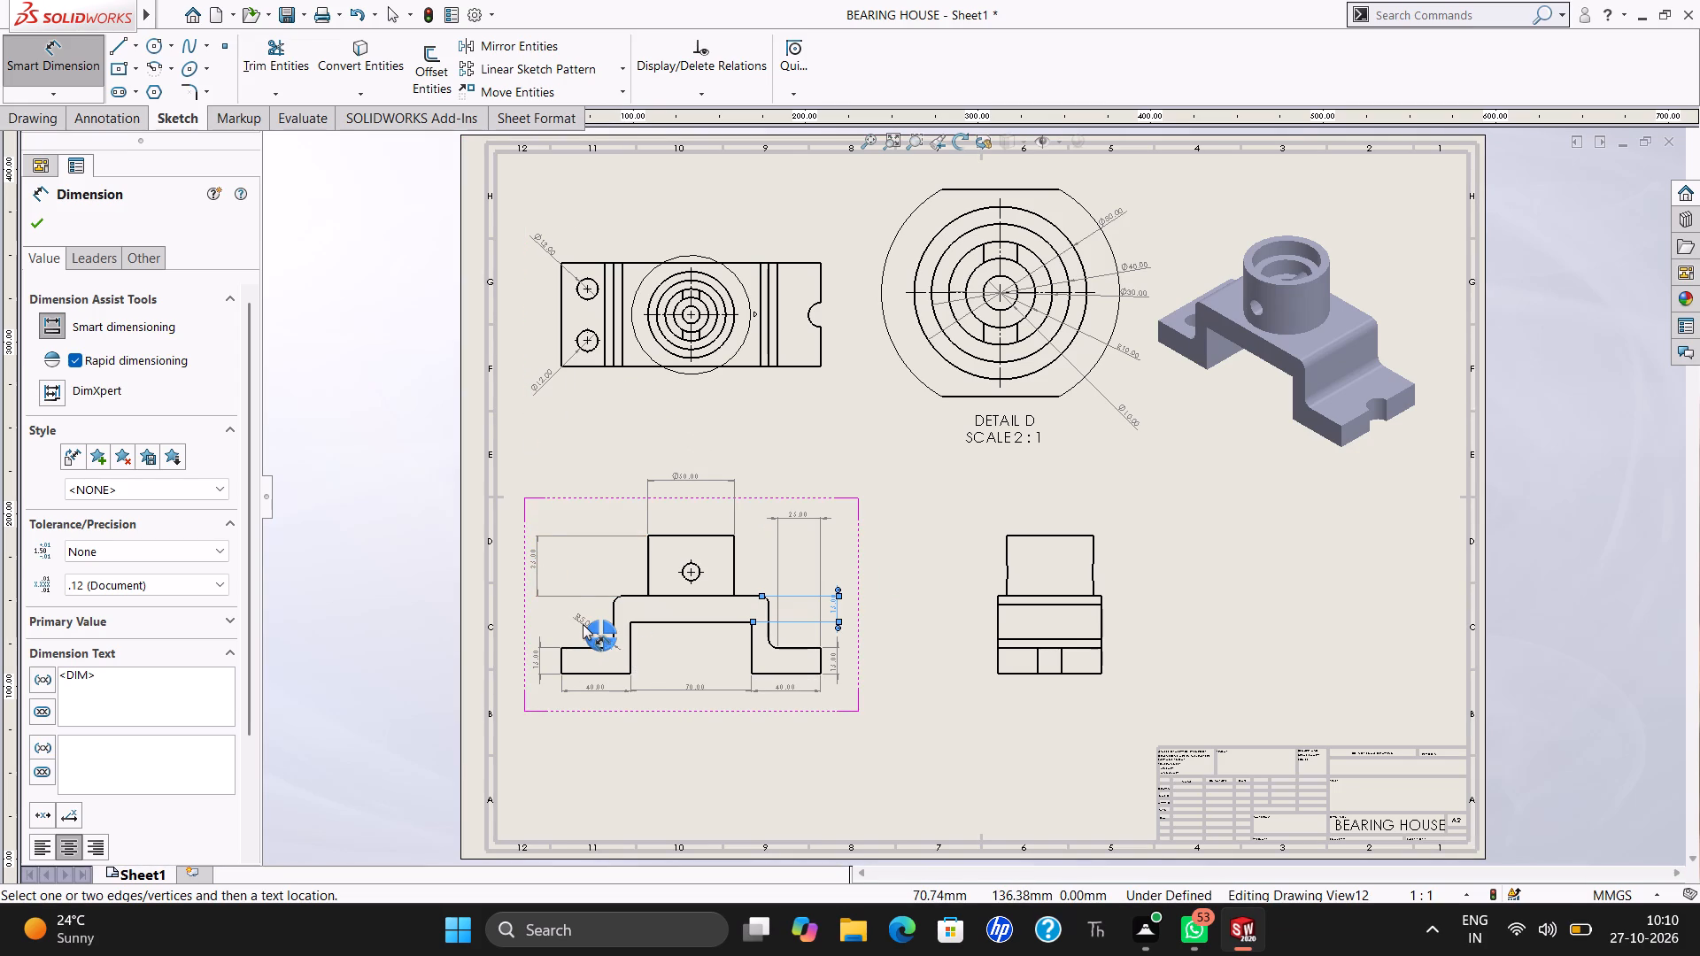
left_click(580, 624)
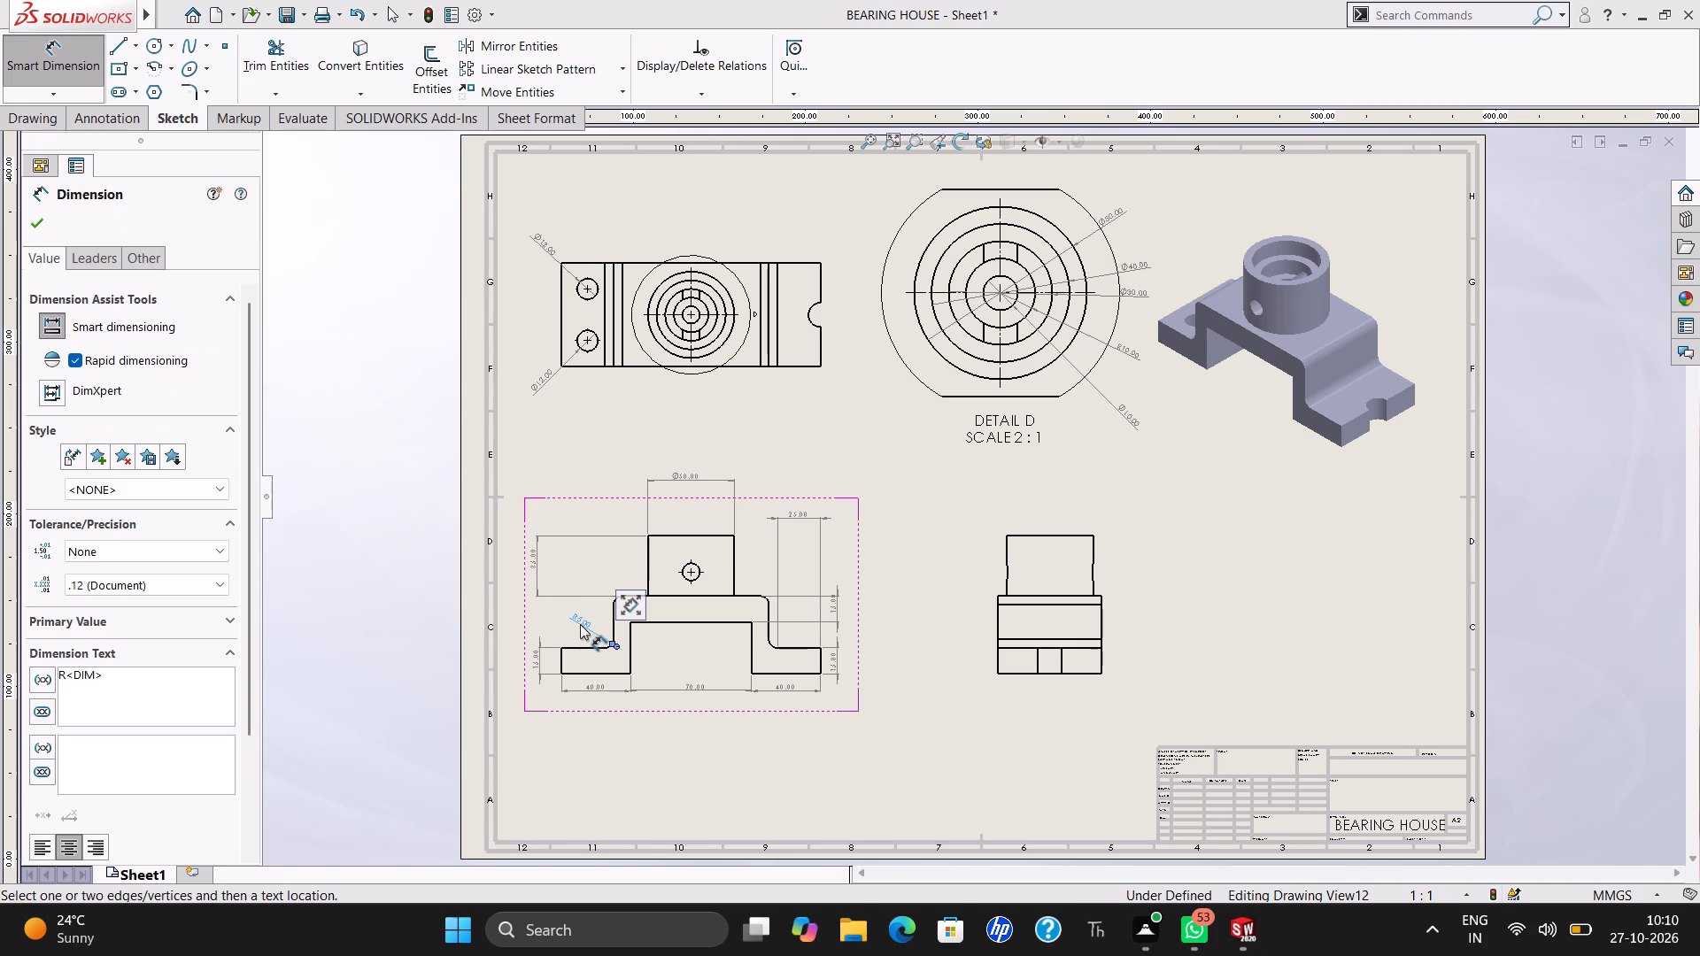
left_click_drag(46, 209, 31, 221)
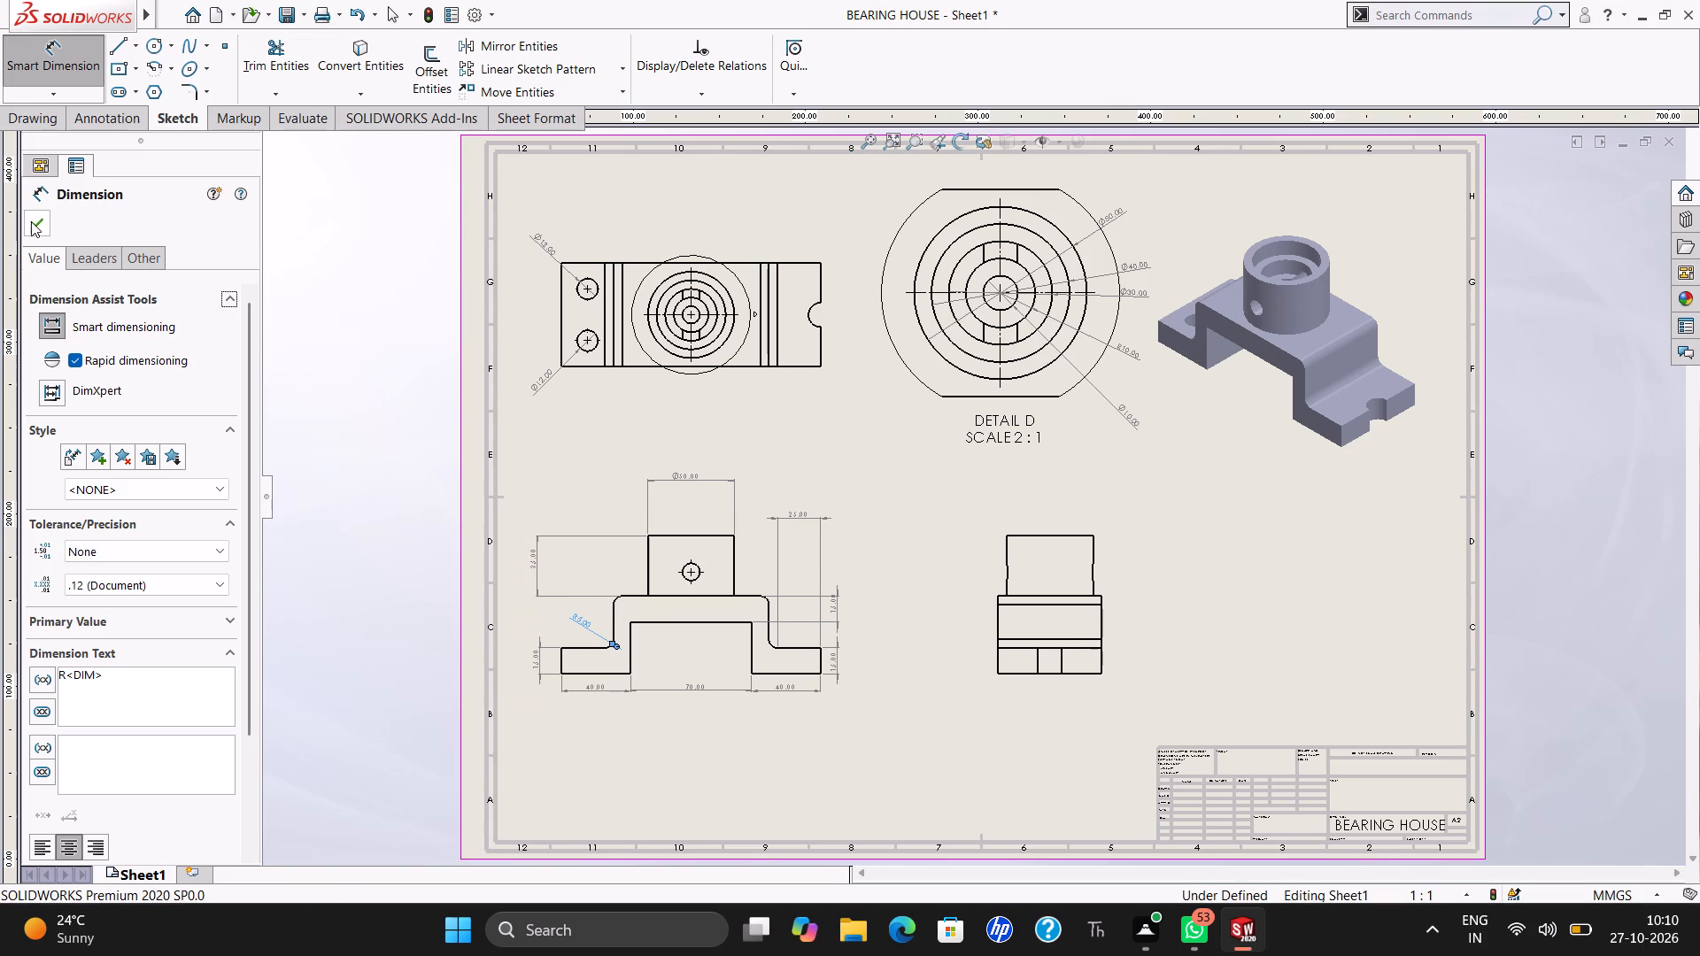
left_click_drag(31, 221, 30, 222)
left_click(30, 222)
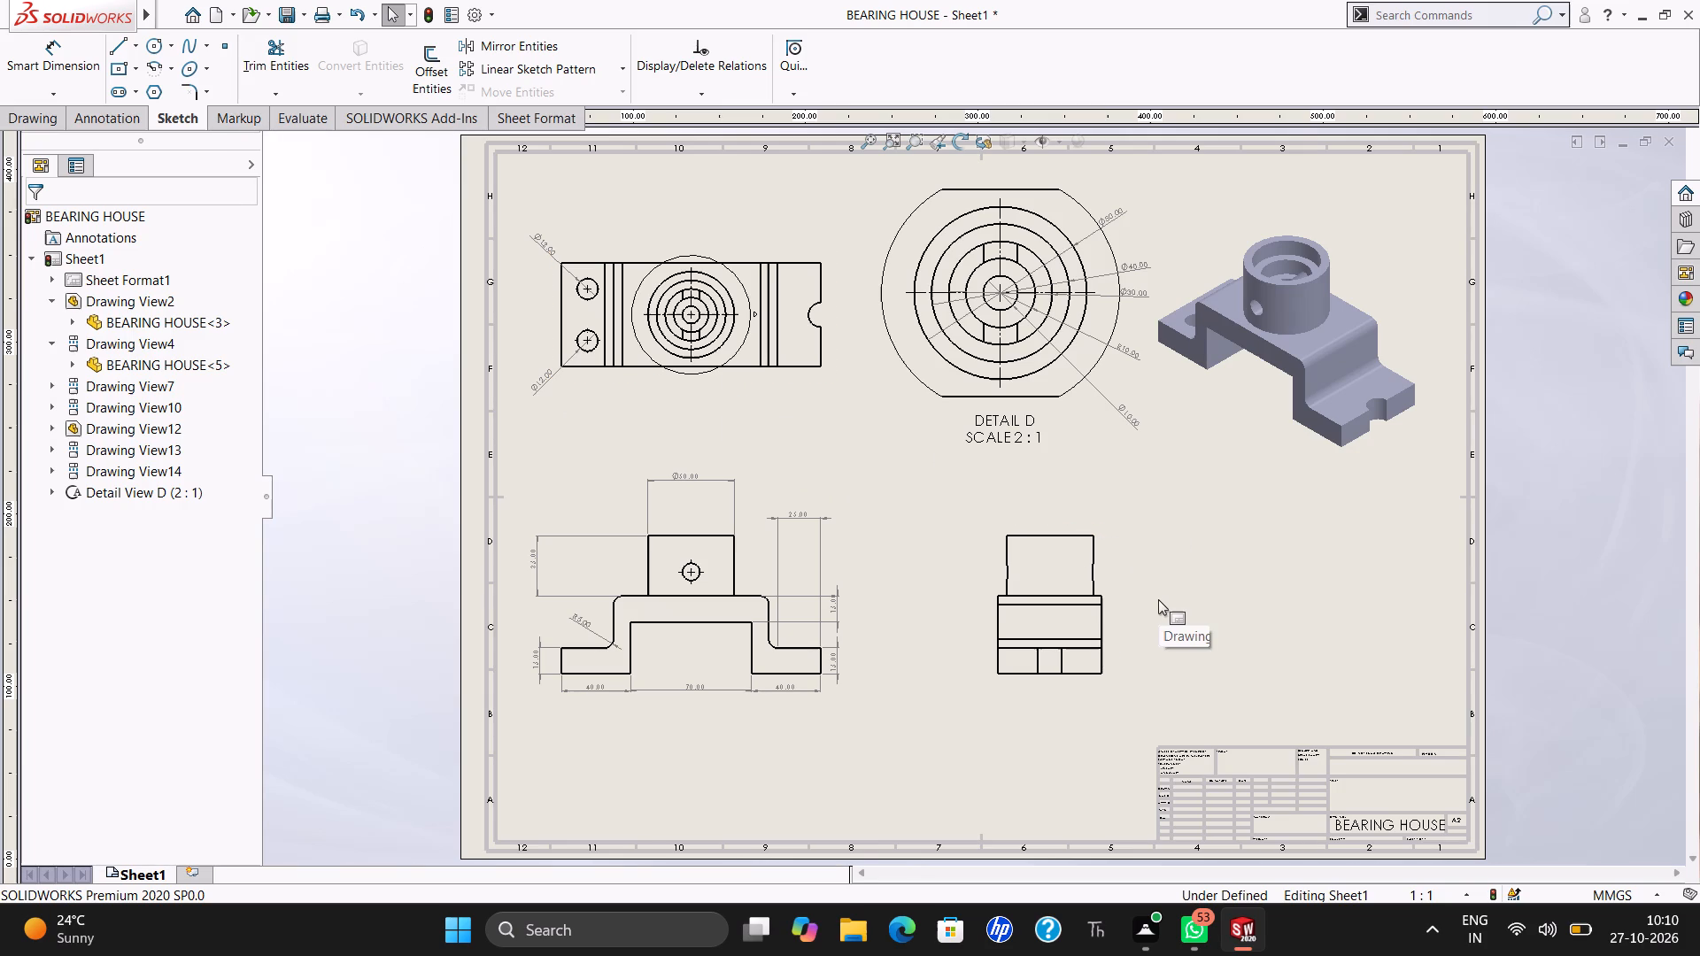
Dimension the boss's diameter above the side view and the bracket's height on both sides of it with Smart Dimension.
left_click(70, 54)
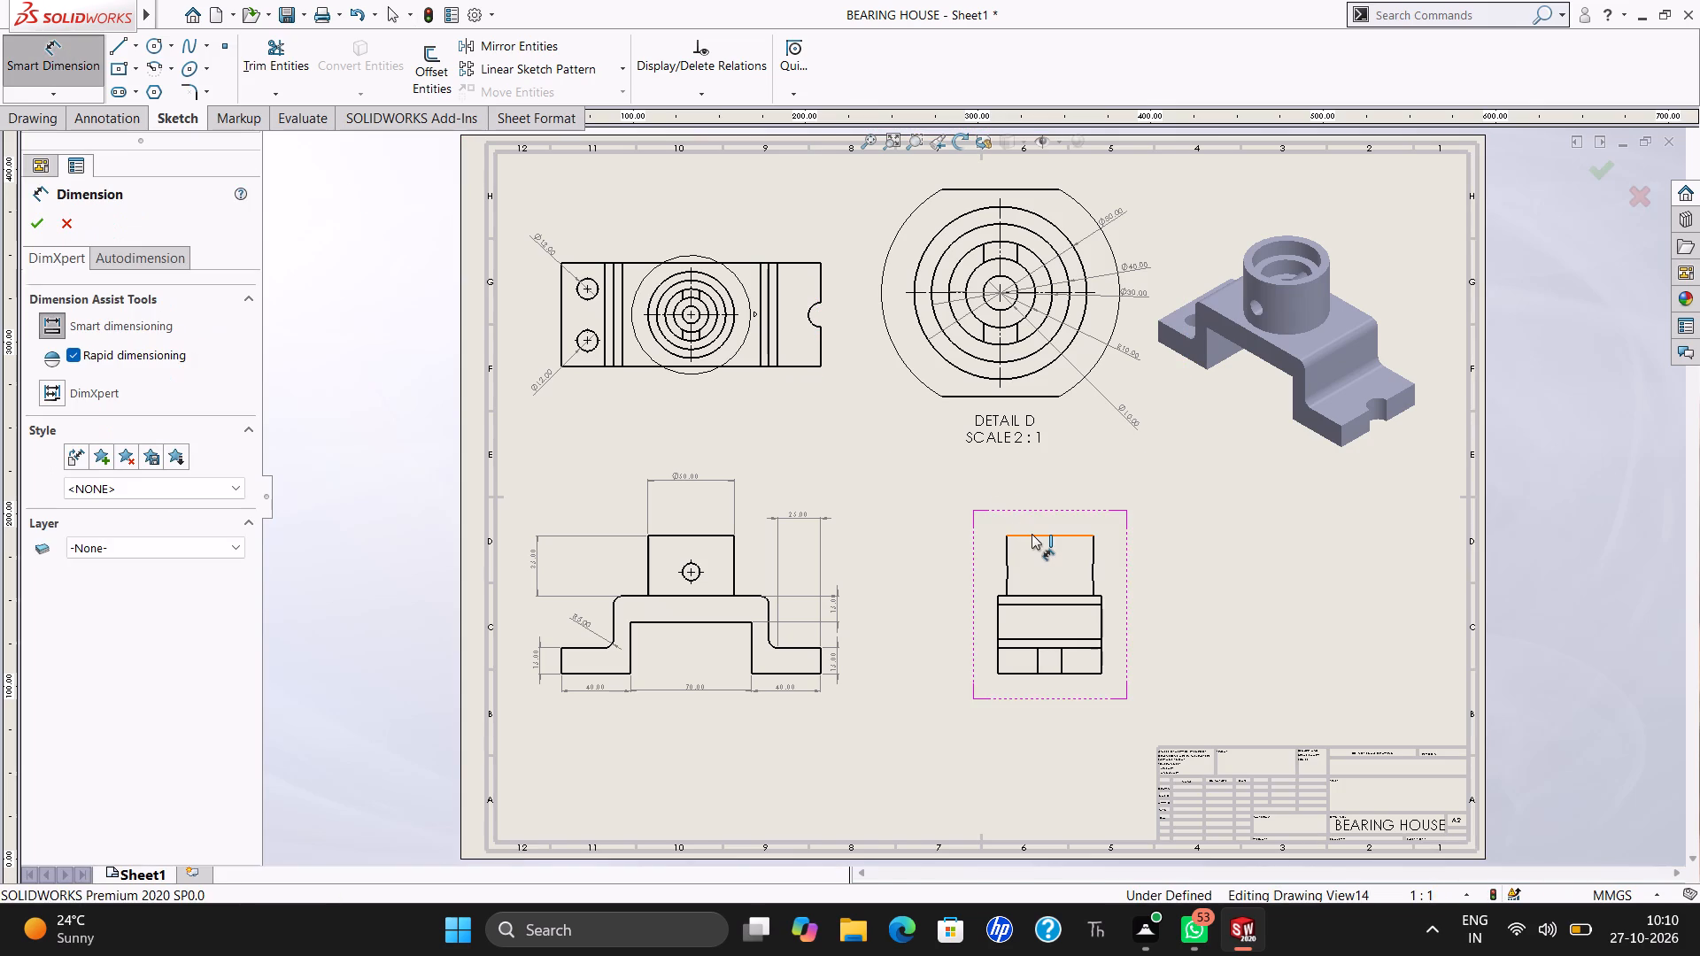
left_click_drag(1032, 534, 1034, 513)
left_click(1034, 513)
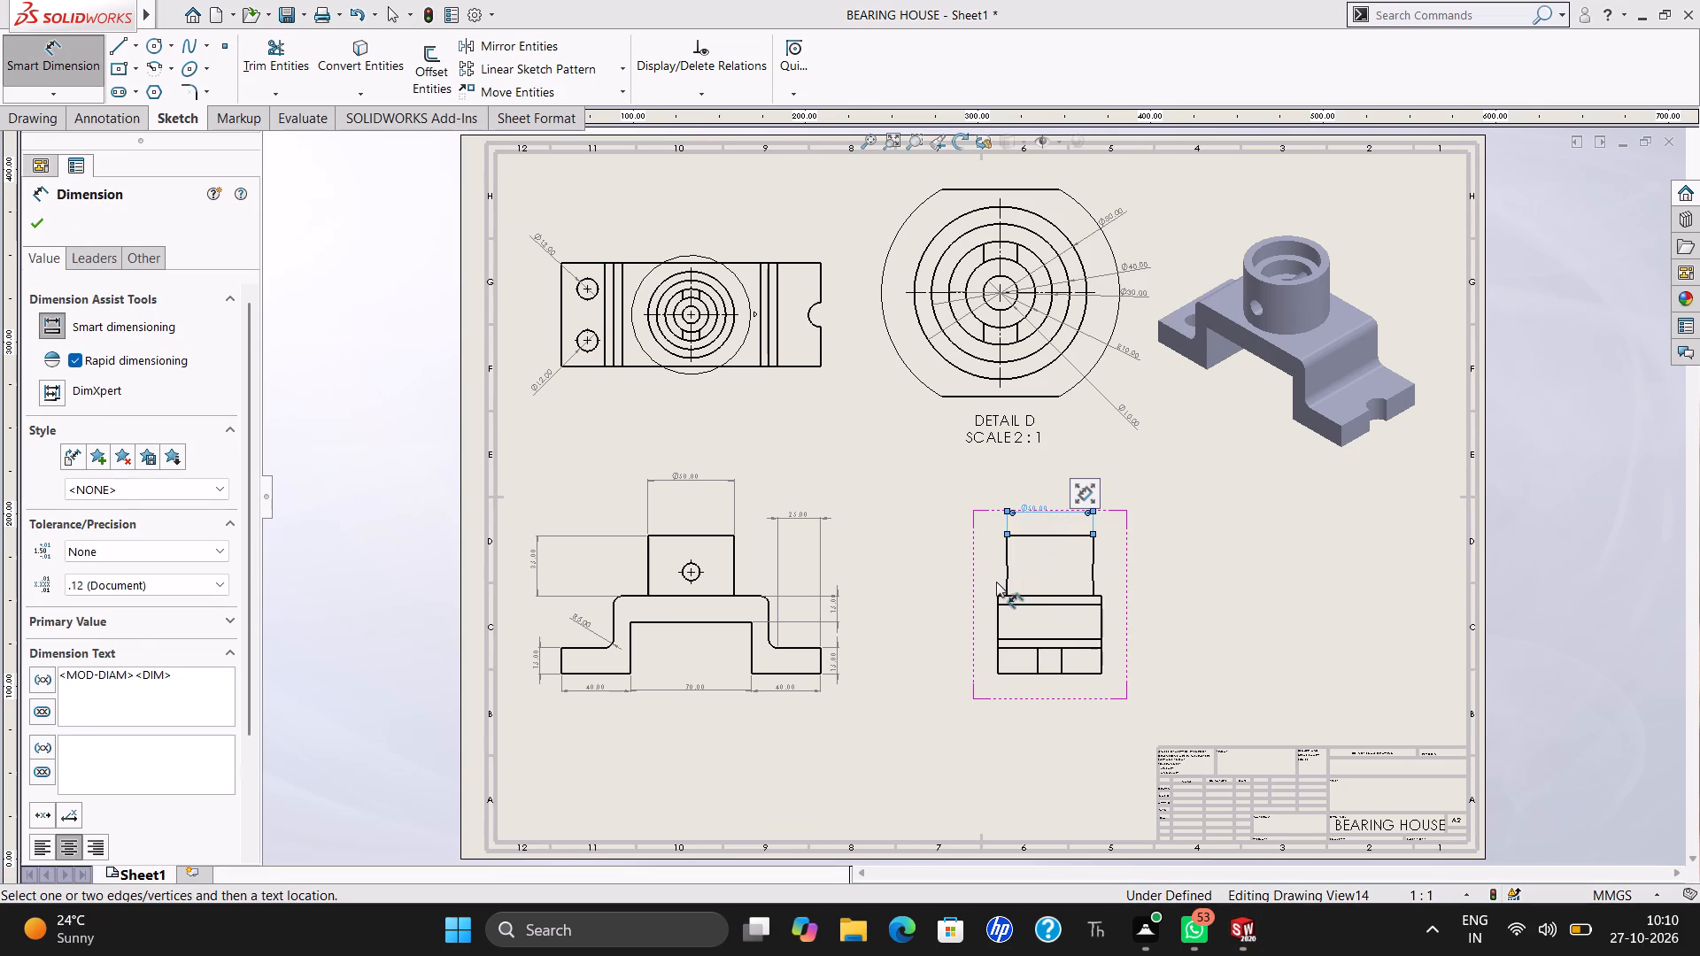
left_click_drag(1008, 572, 994, 572)
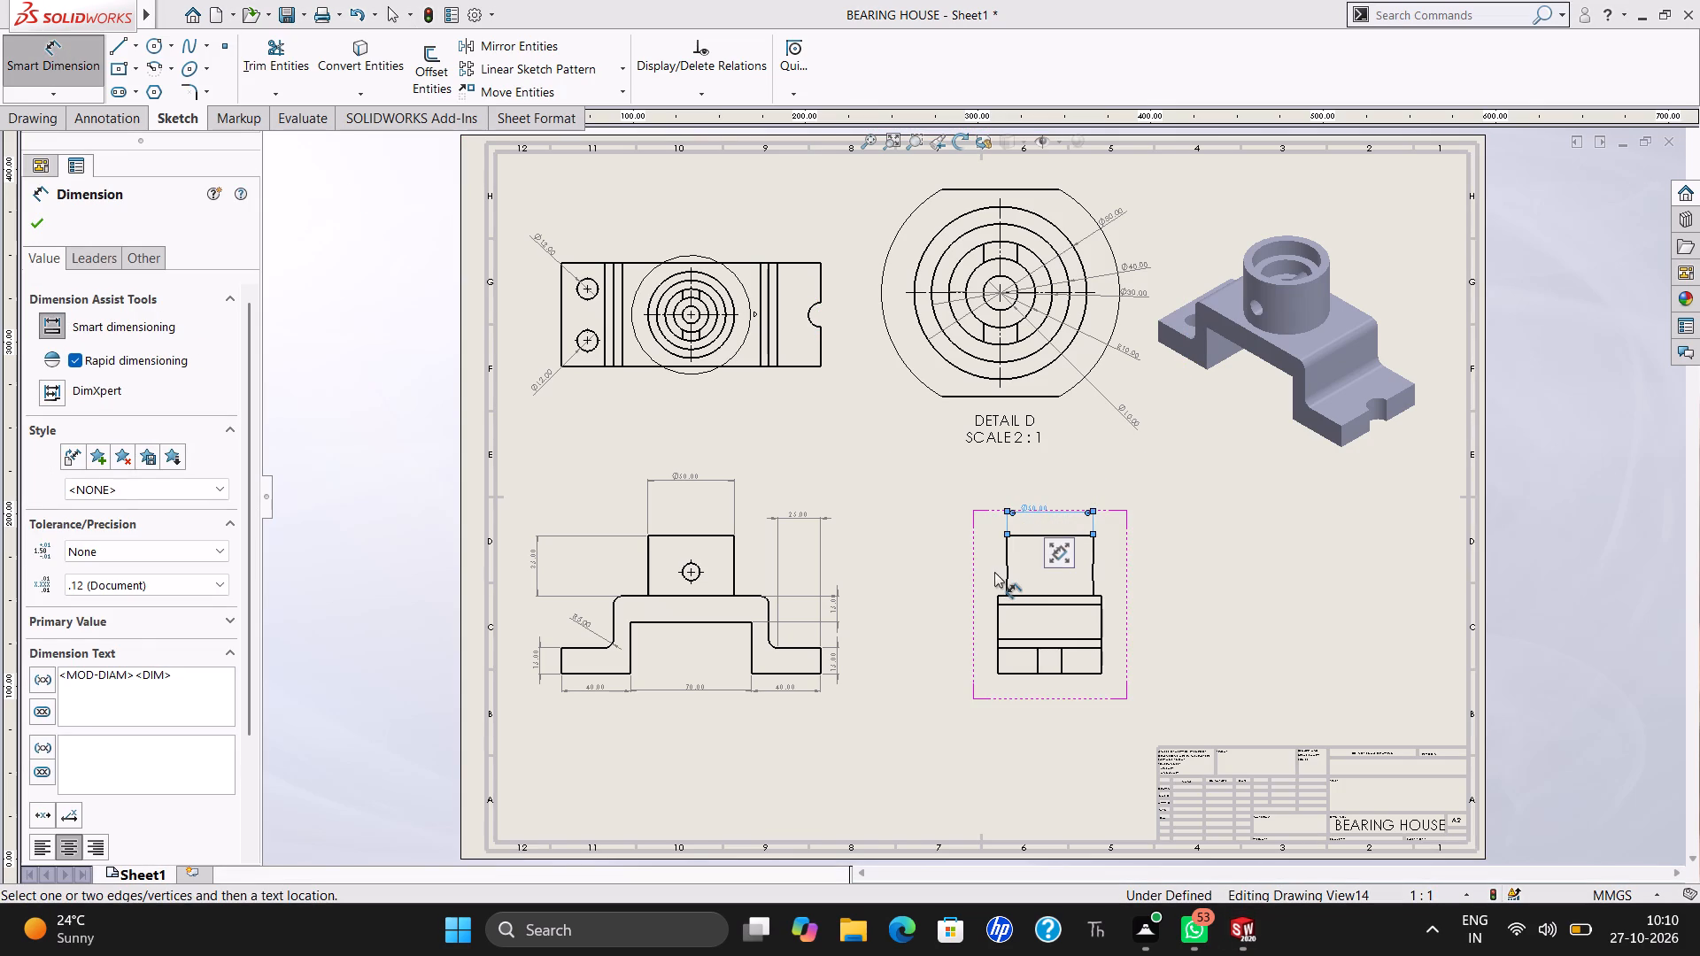
left_click_drag(994, 572, 1008, 549)
left_click_drag(1000, 621, 982, 633)
left_click(982, 633)
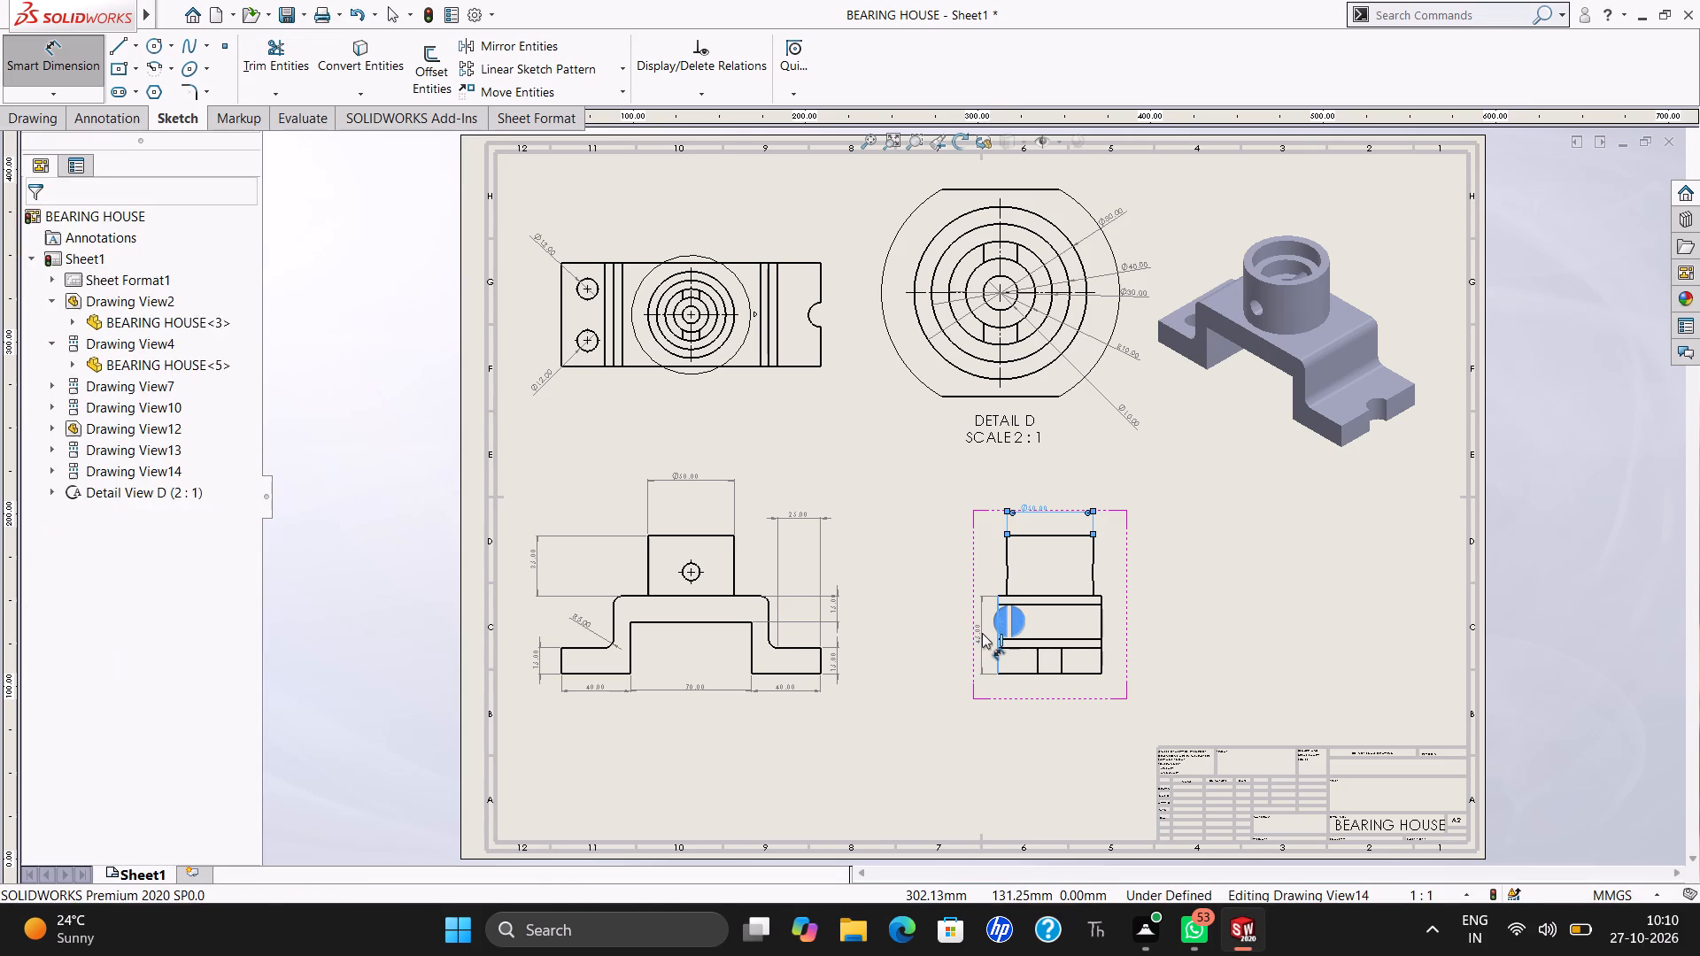
left_click_drag(1104, 632, 1112, 632)
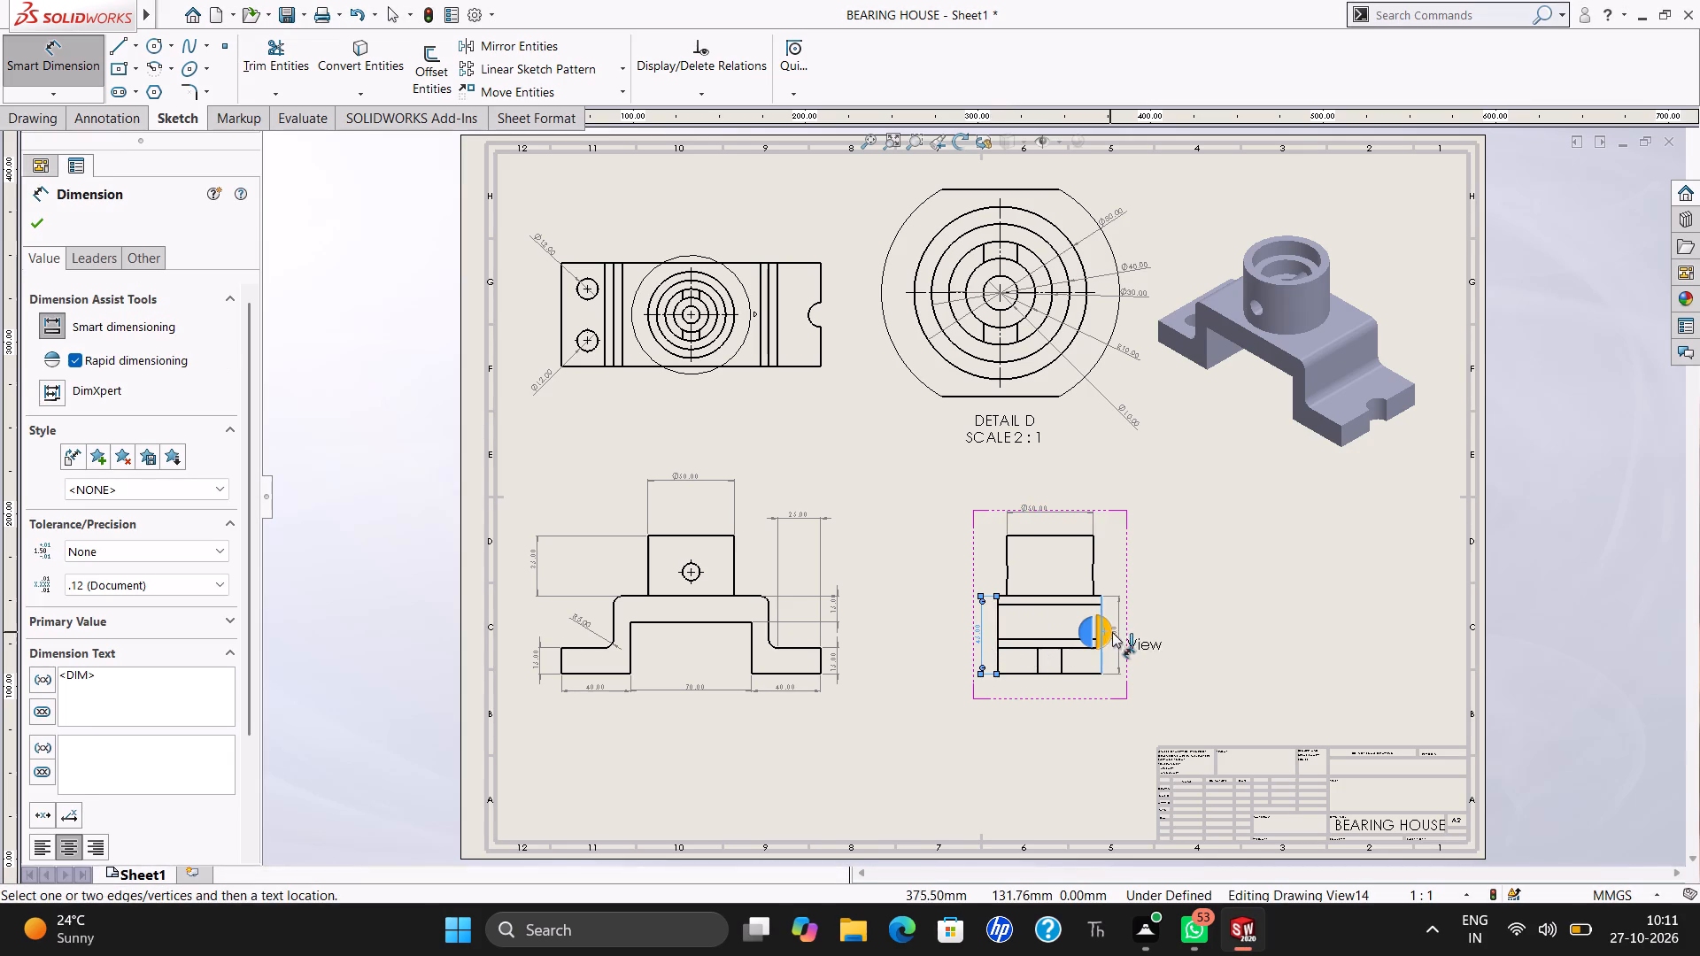
left_click_drag(1112, 632, 1116, 631)
left_click(1116, 631)
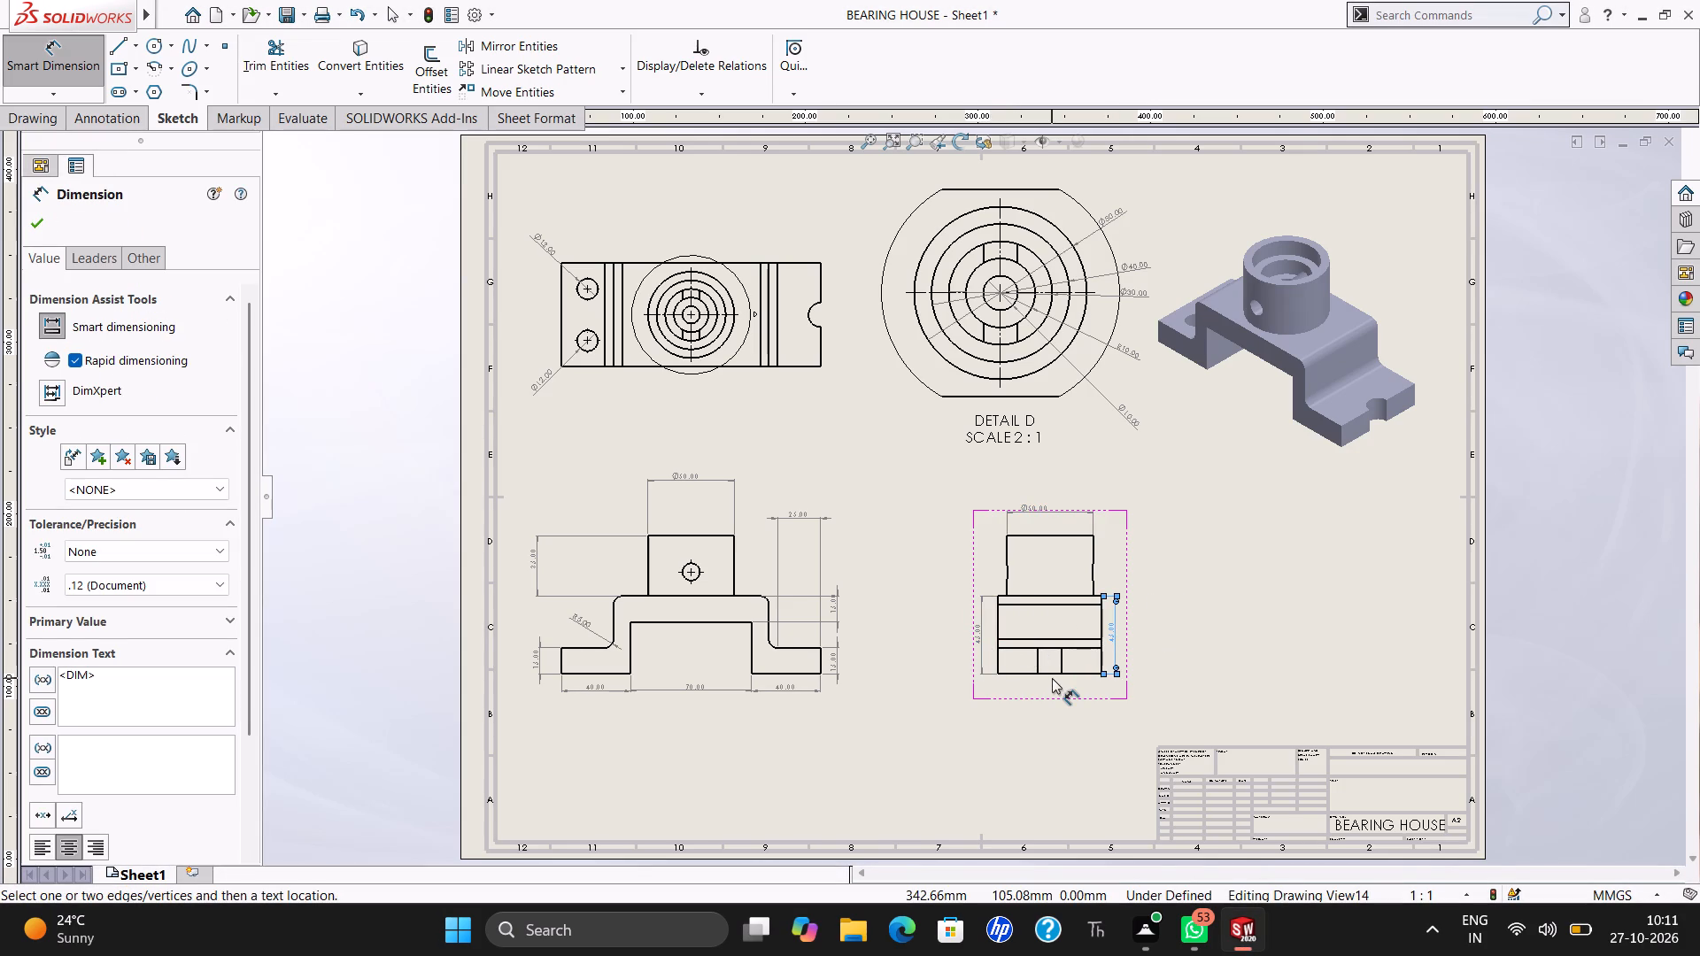
Dimension the side view's bottom width, the height of the notch edge, and the bracket's width above the boss.
left_click_drag(1051, 673, 1048, 689)
left_click(1048, 689)
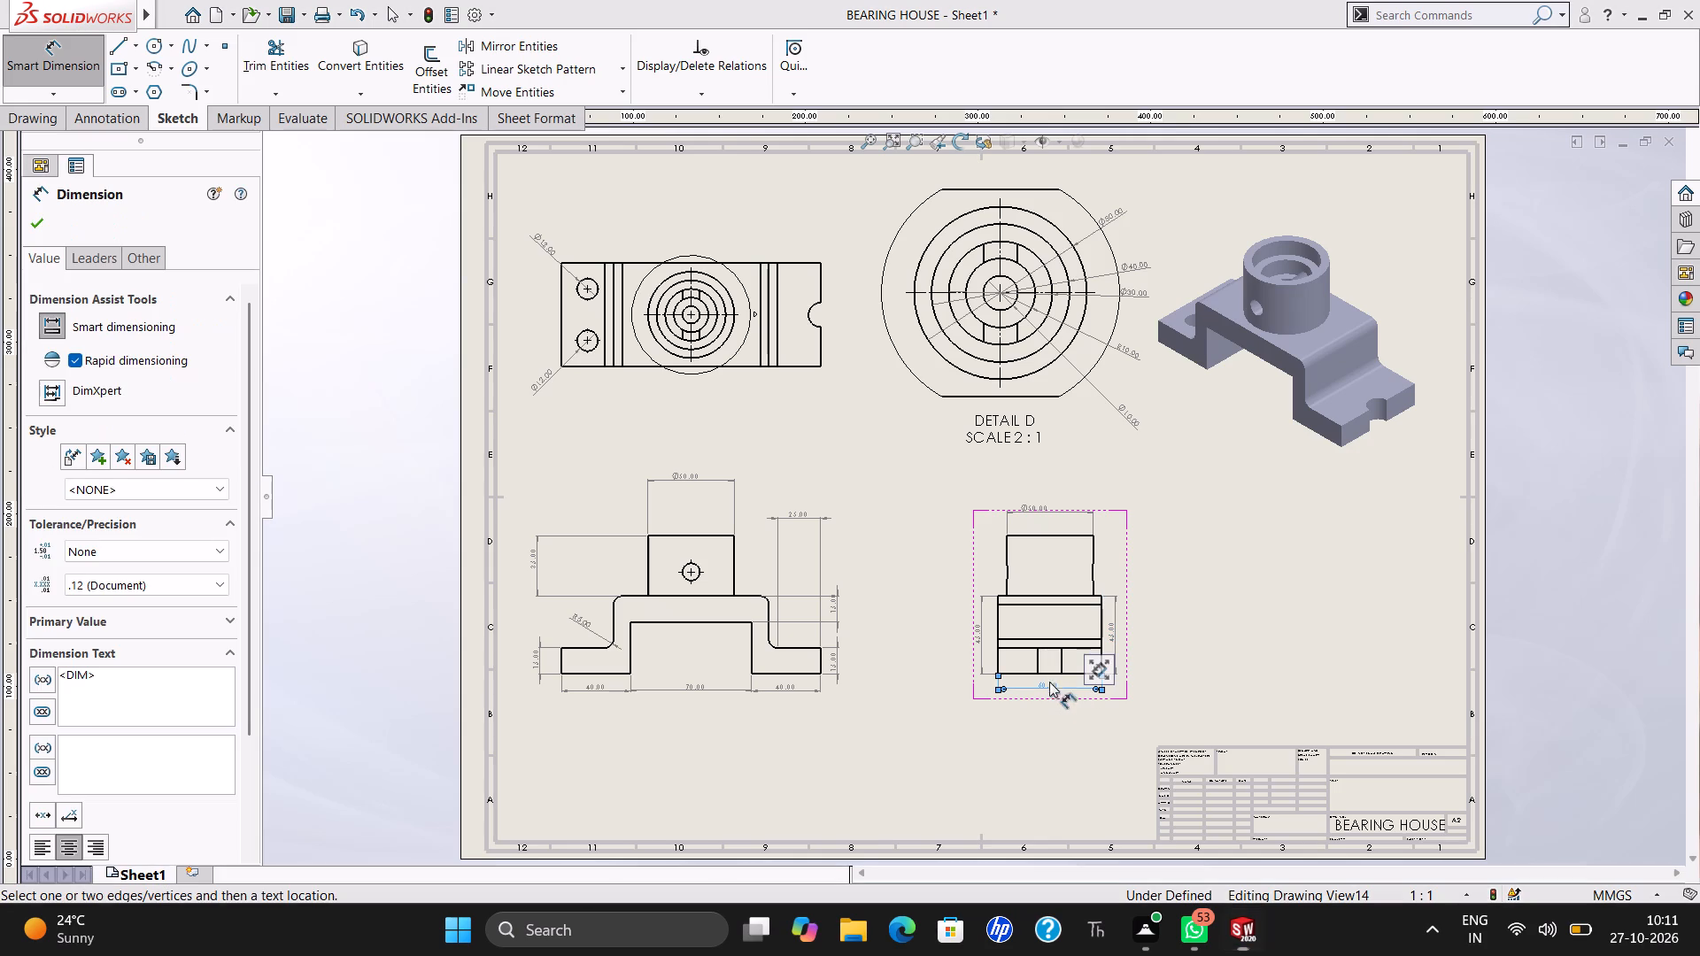
left_click(1039, 664)
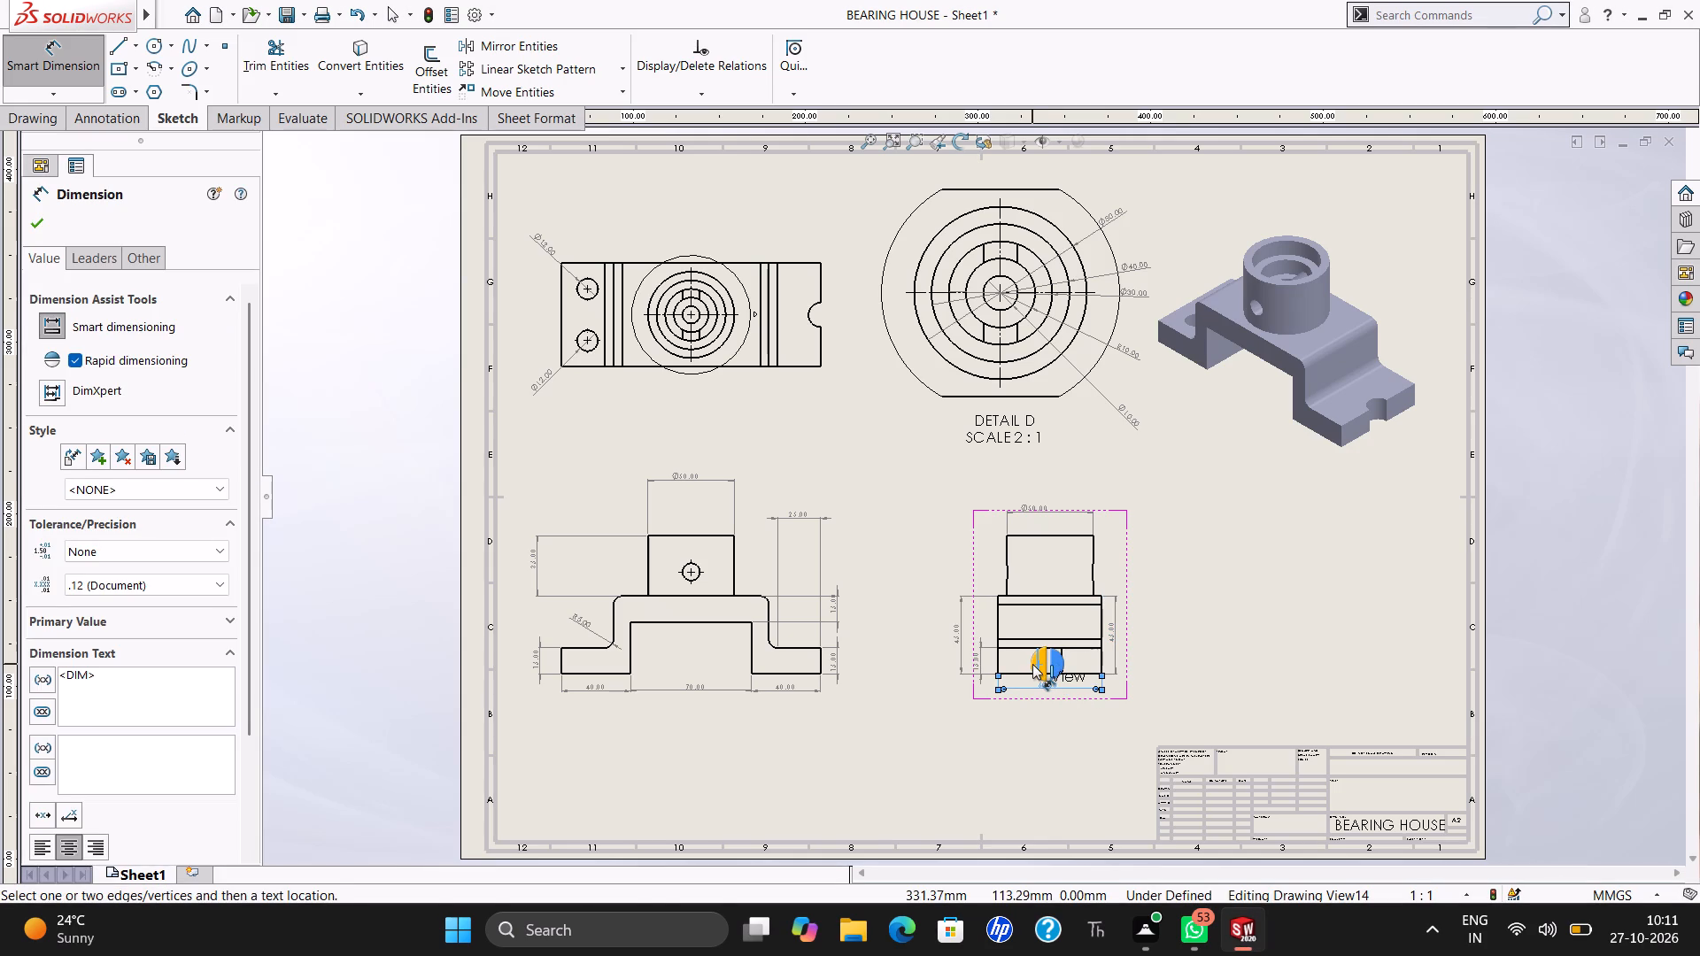
left_click(1032, 664)
left_click_drag(1036, 639, 1038, 614)
left_click(1038, 614)
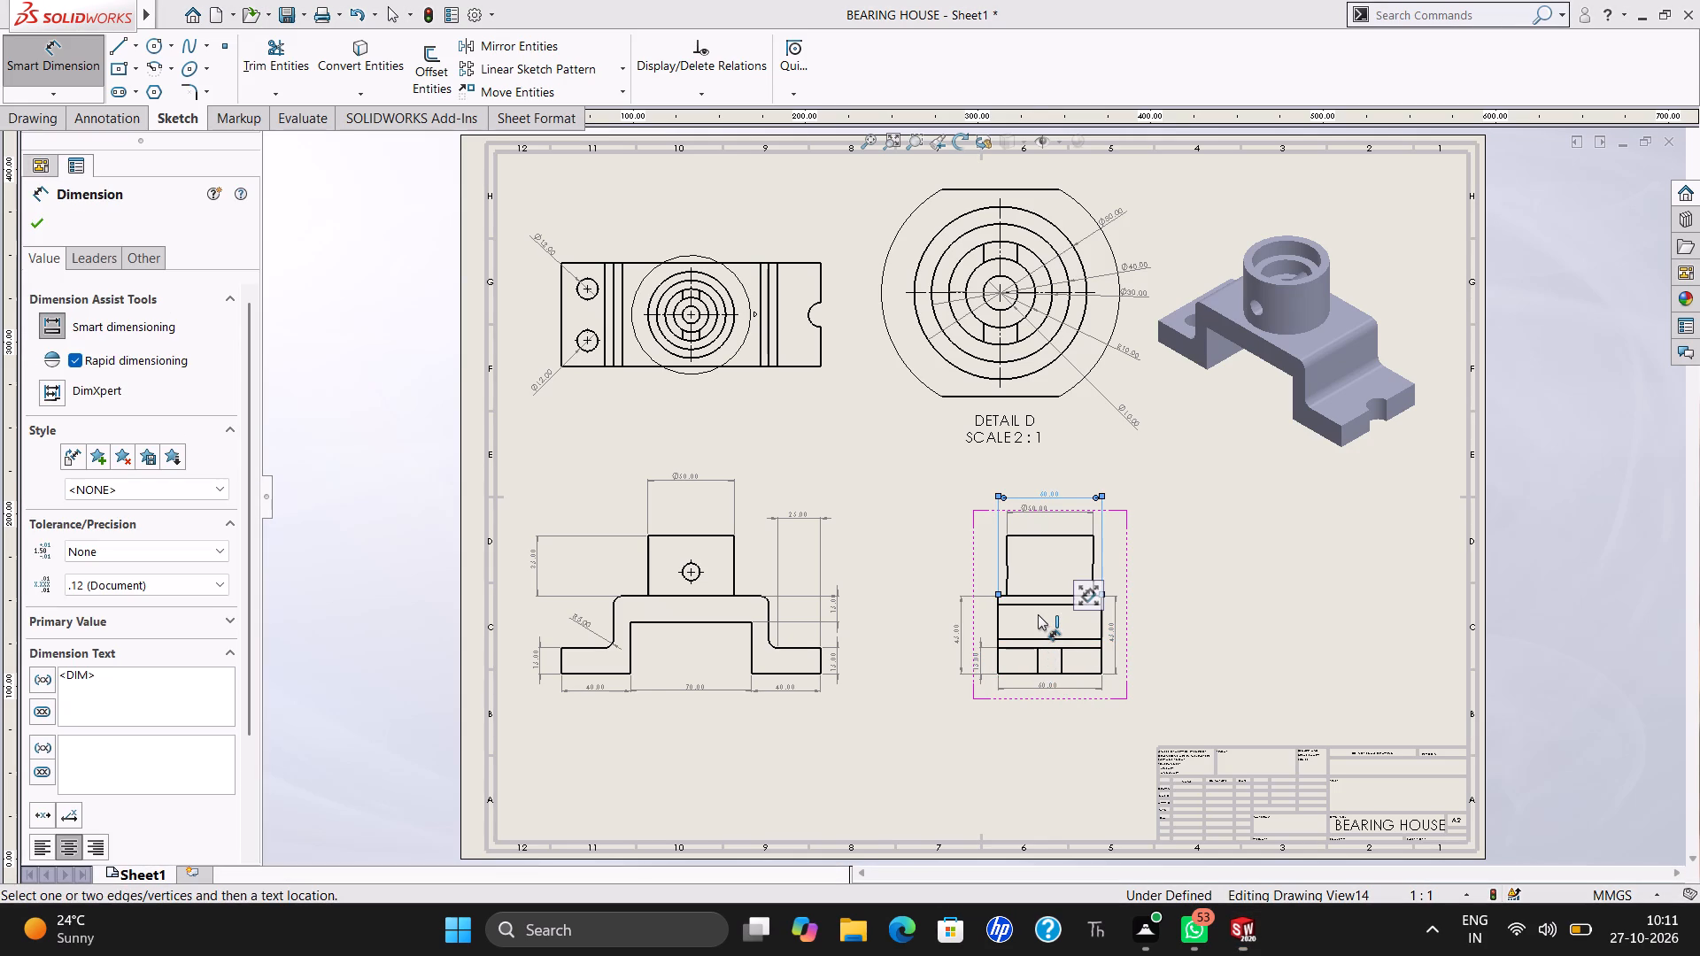
key("Escape")
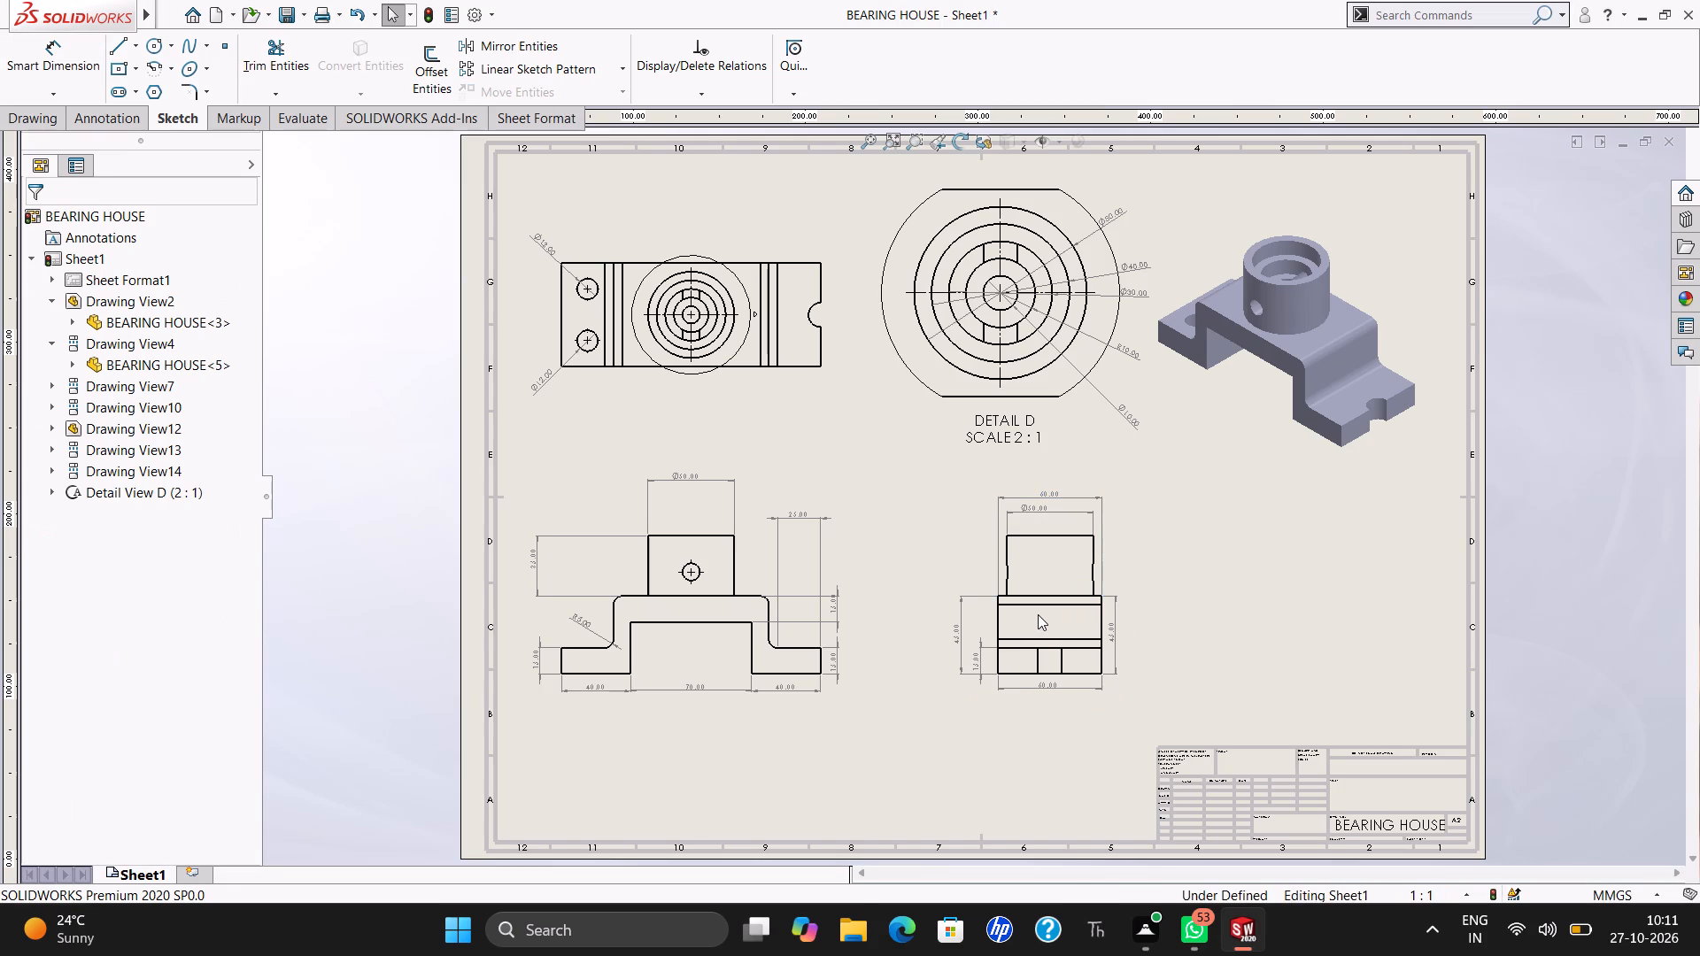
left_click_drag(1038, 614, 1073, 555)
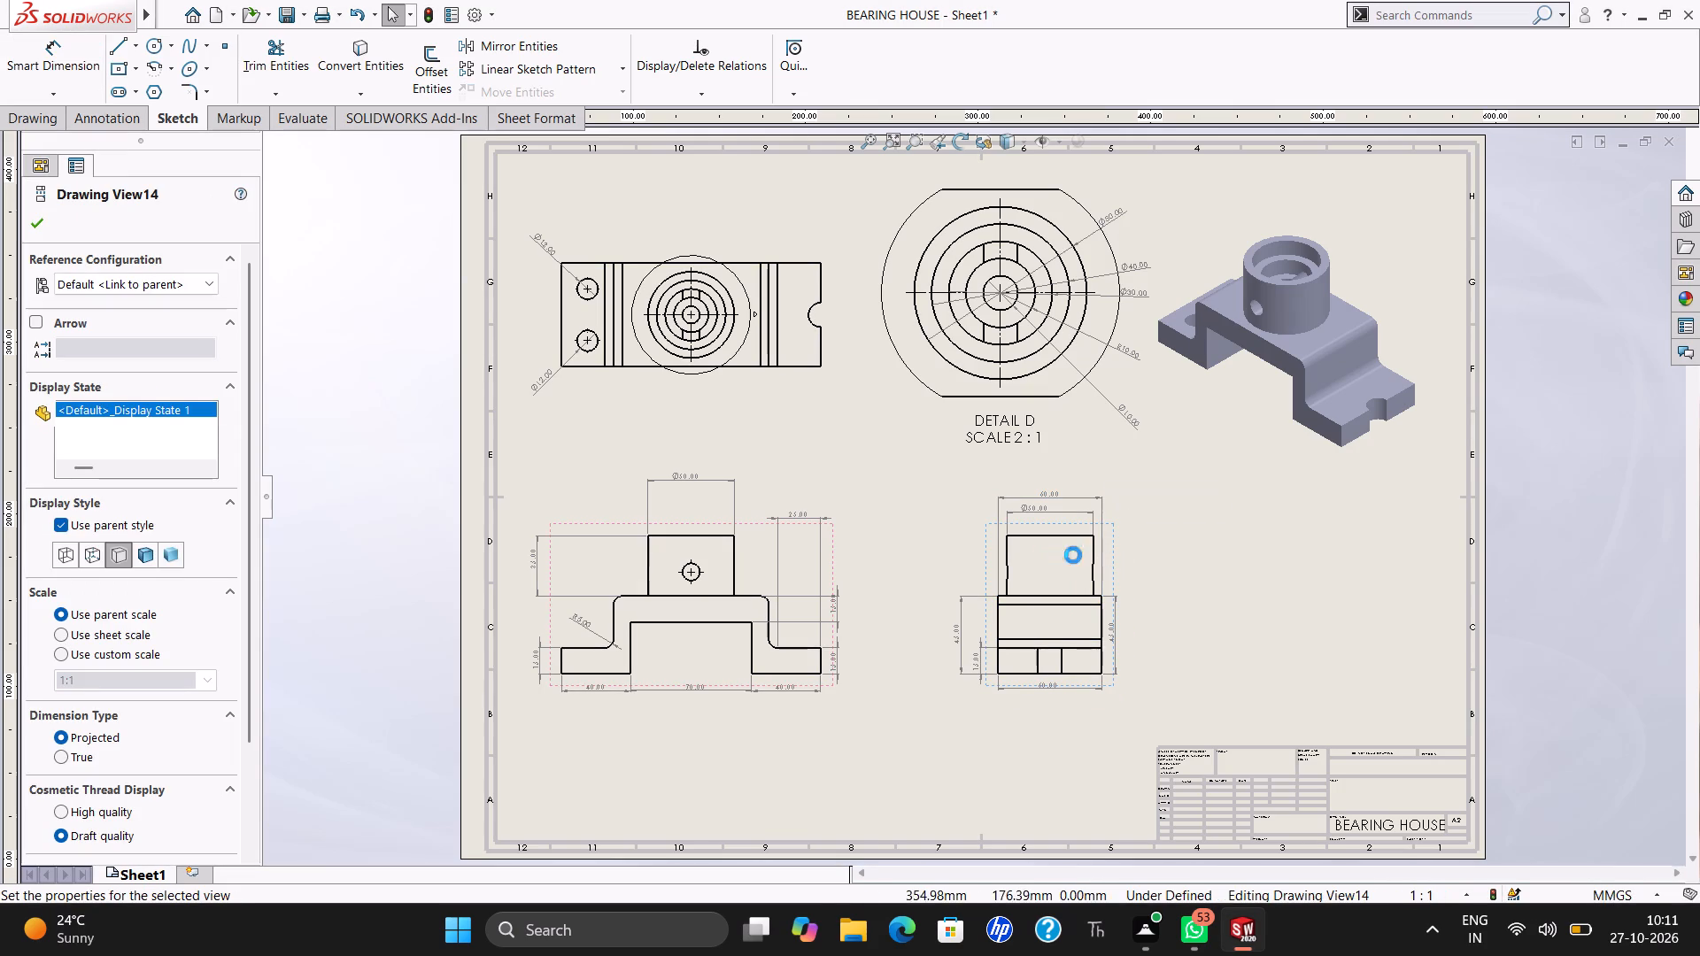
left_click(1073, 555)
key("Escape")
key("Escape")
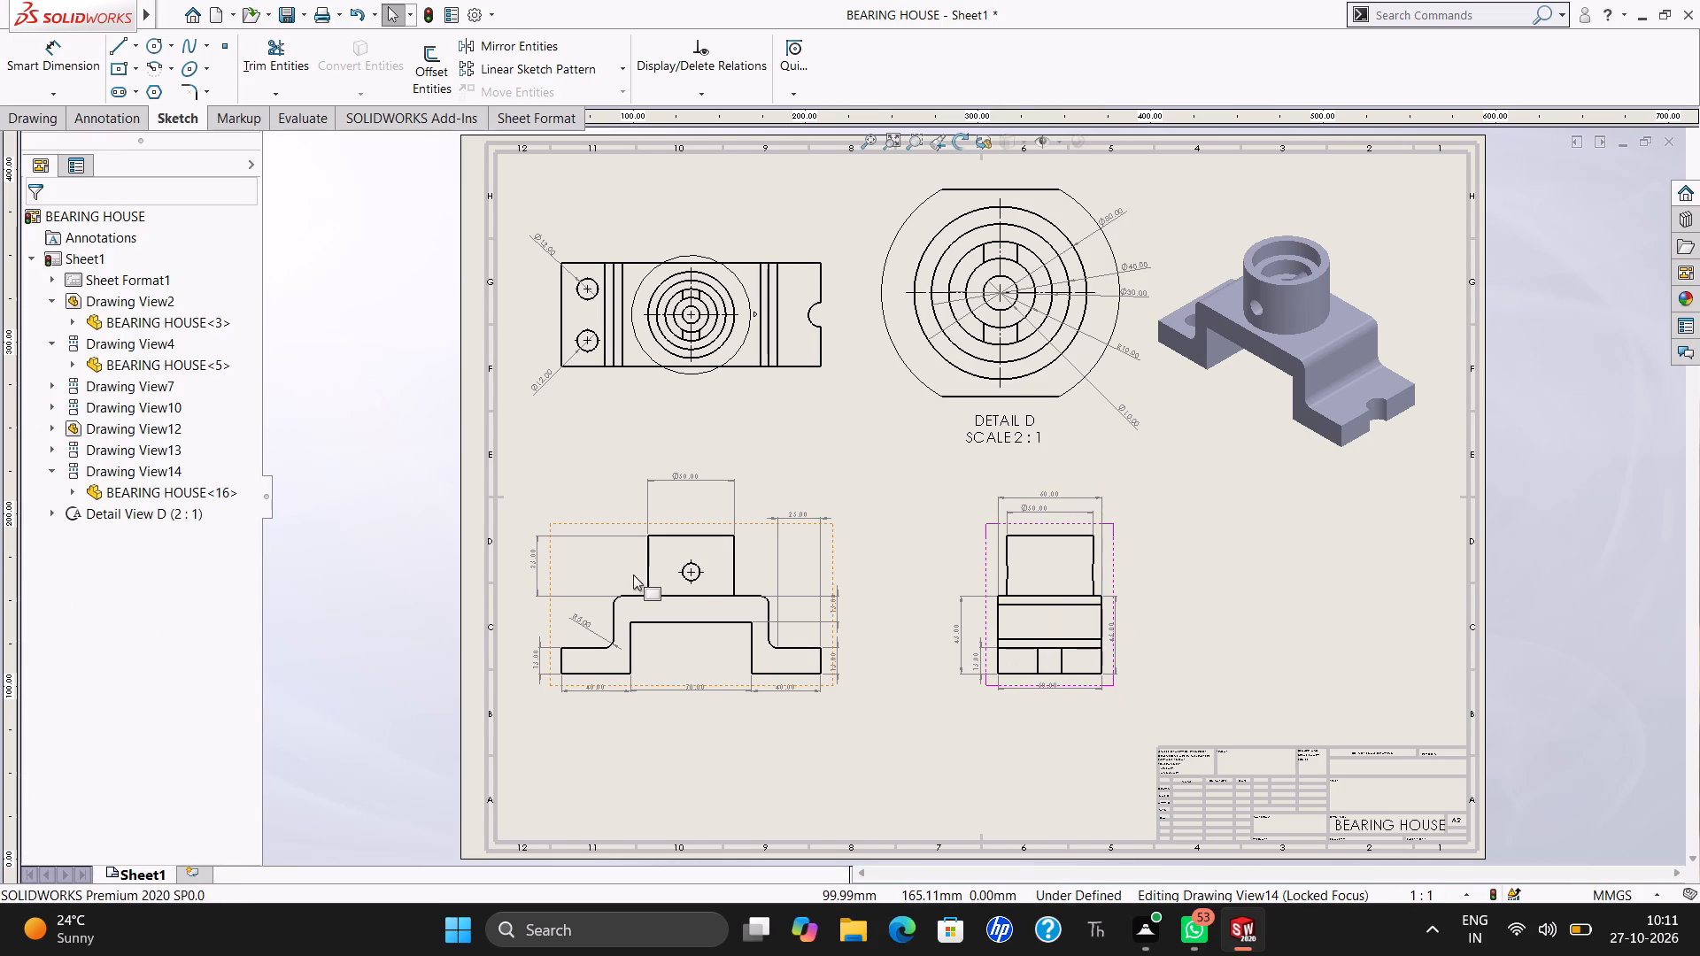
Dimension the diameter of the cross hole in the boss in the front view, placing the value above and right of the boss.
left_click(51, 69)
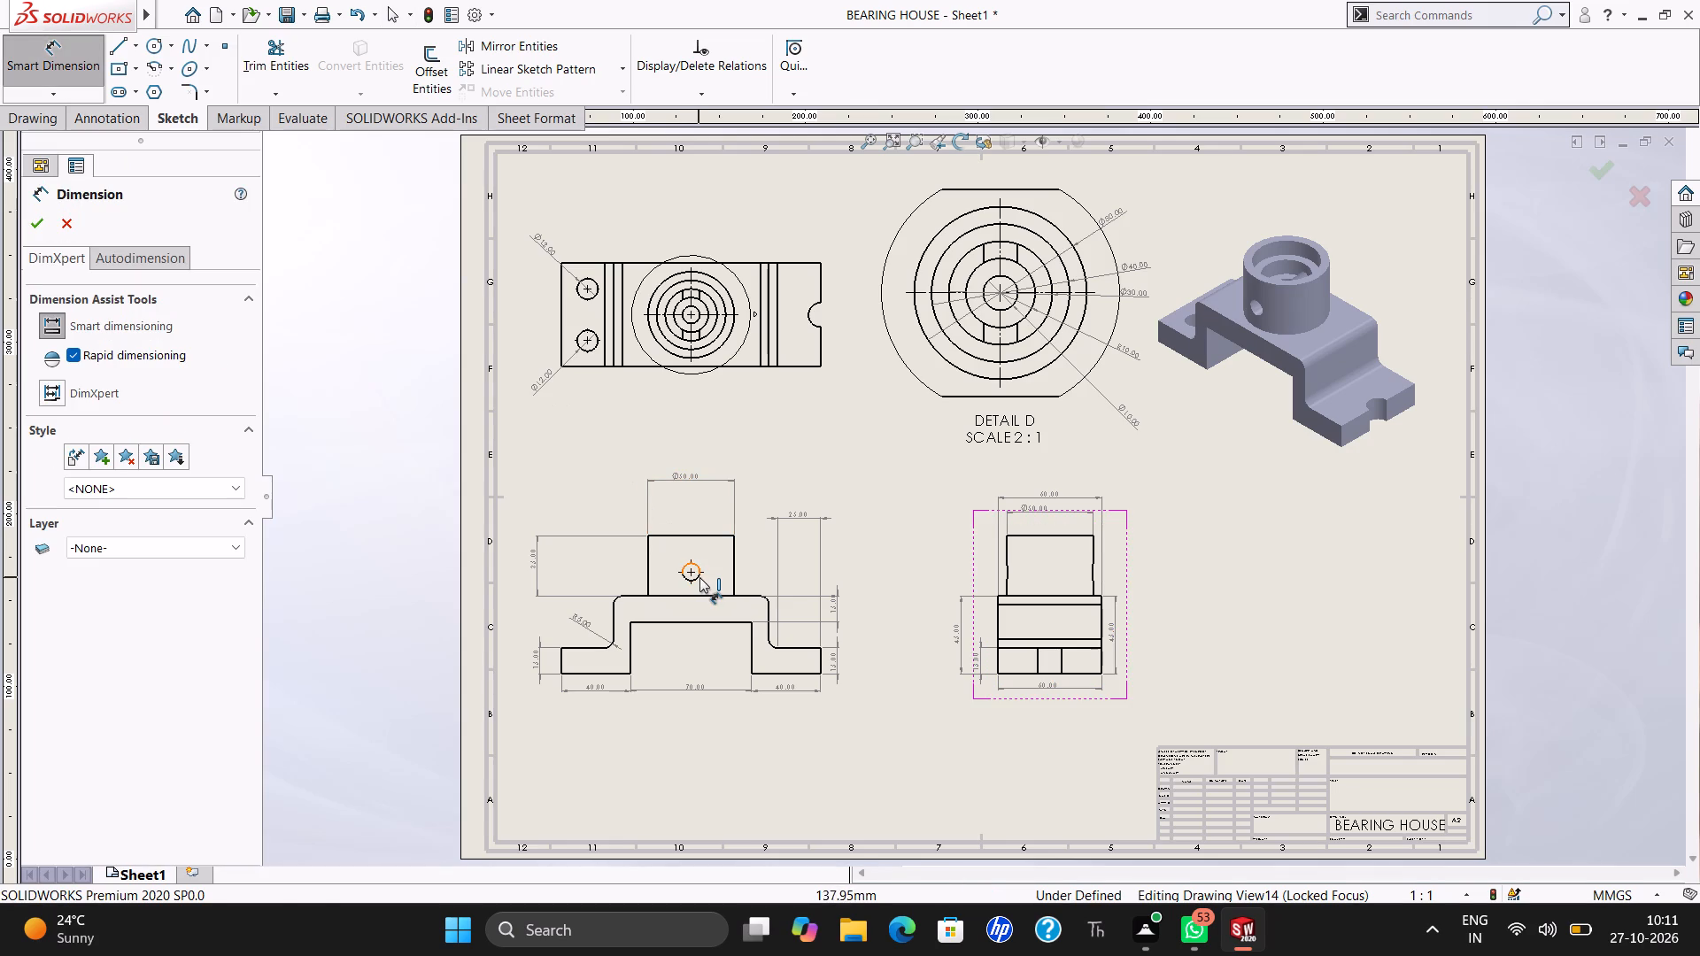
left_click_drag(699, 577, 756, 503)
left_click(756, 503)
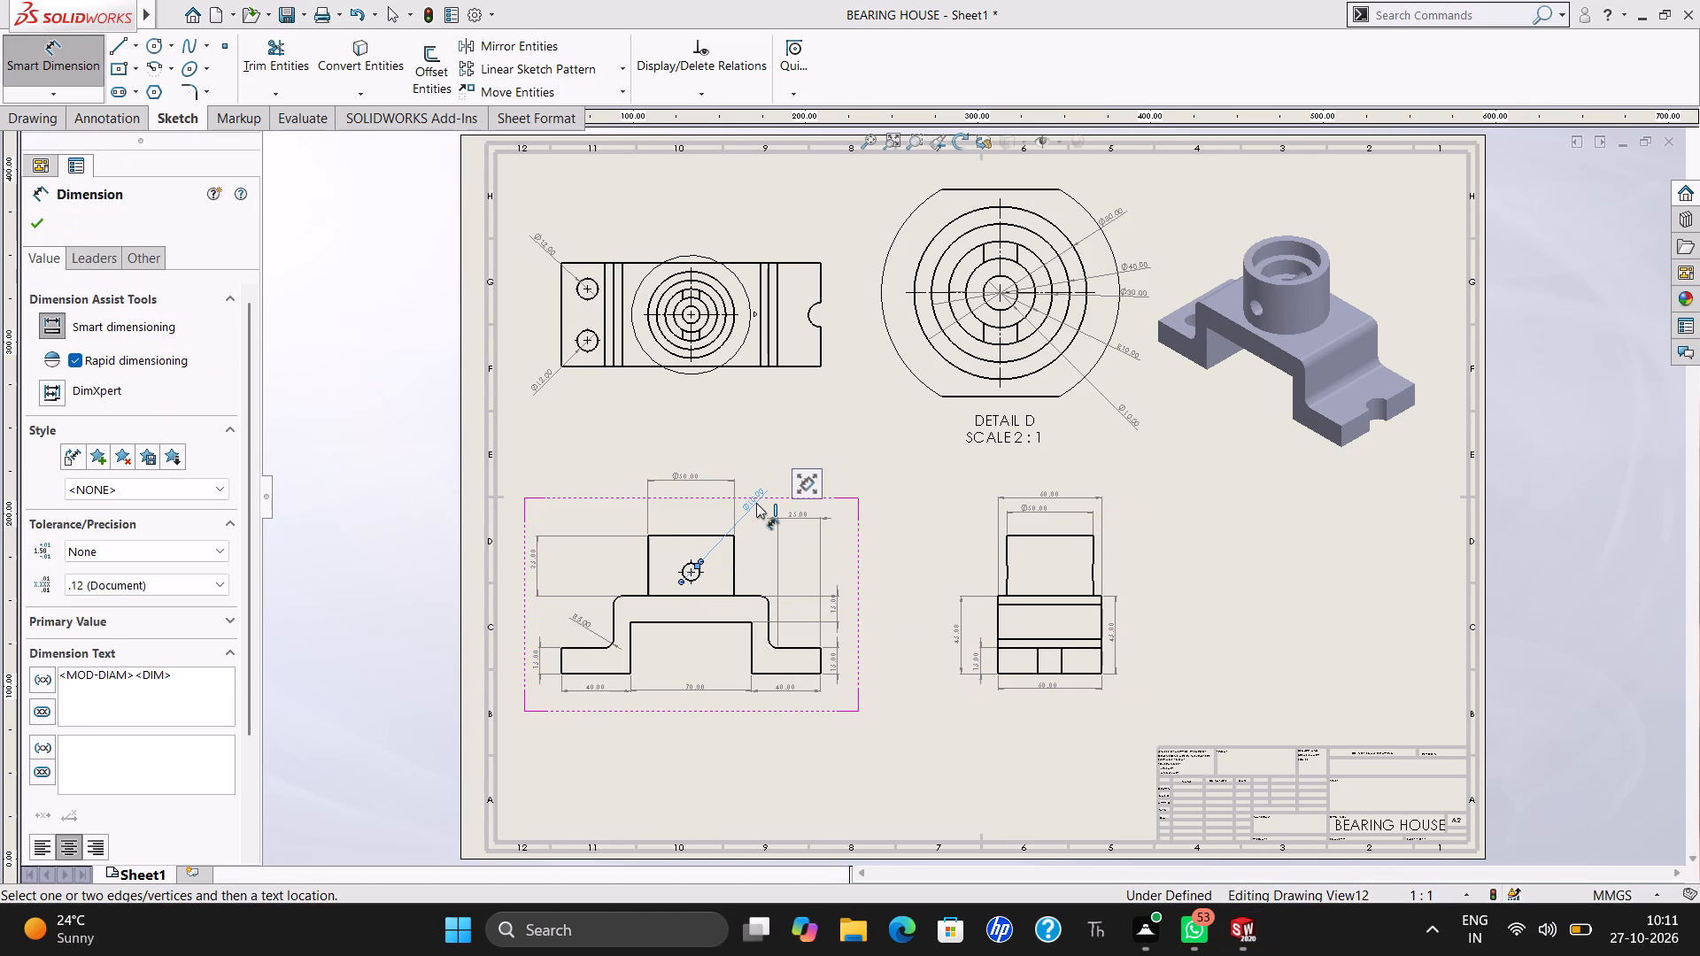
key("Escape")
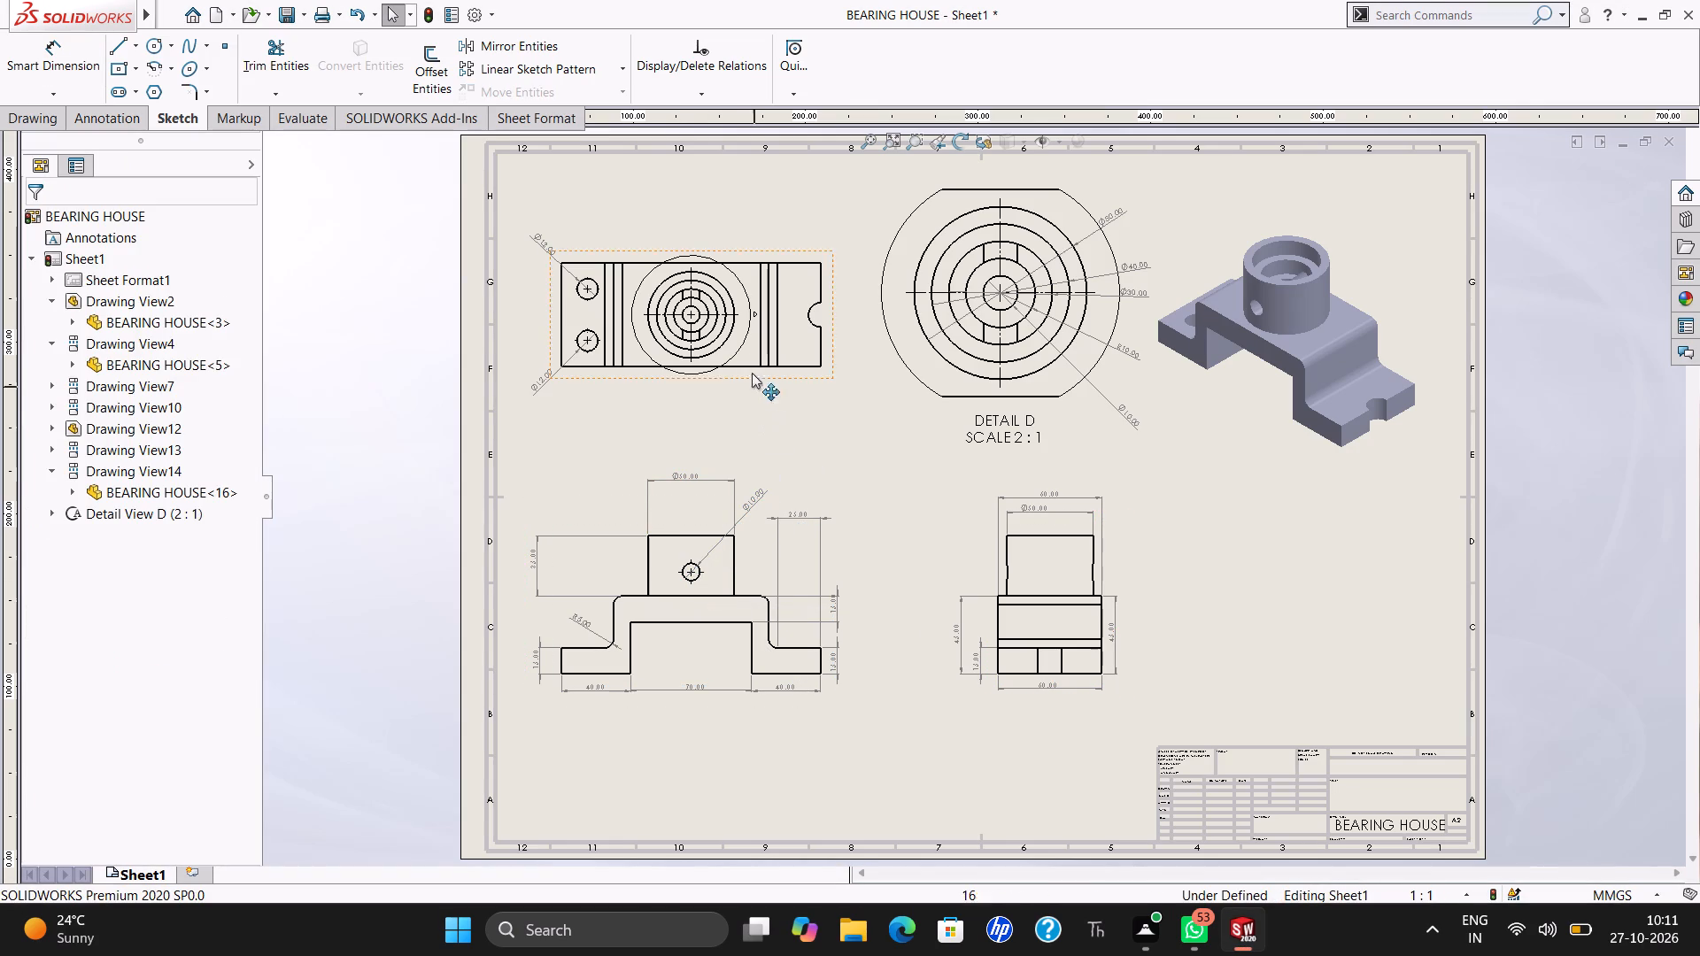
Dimension the radius of the notch in the plate's right end in the top view, placing the value outside the plate.
left_click(807, 313)
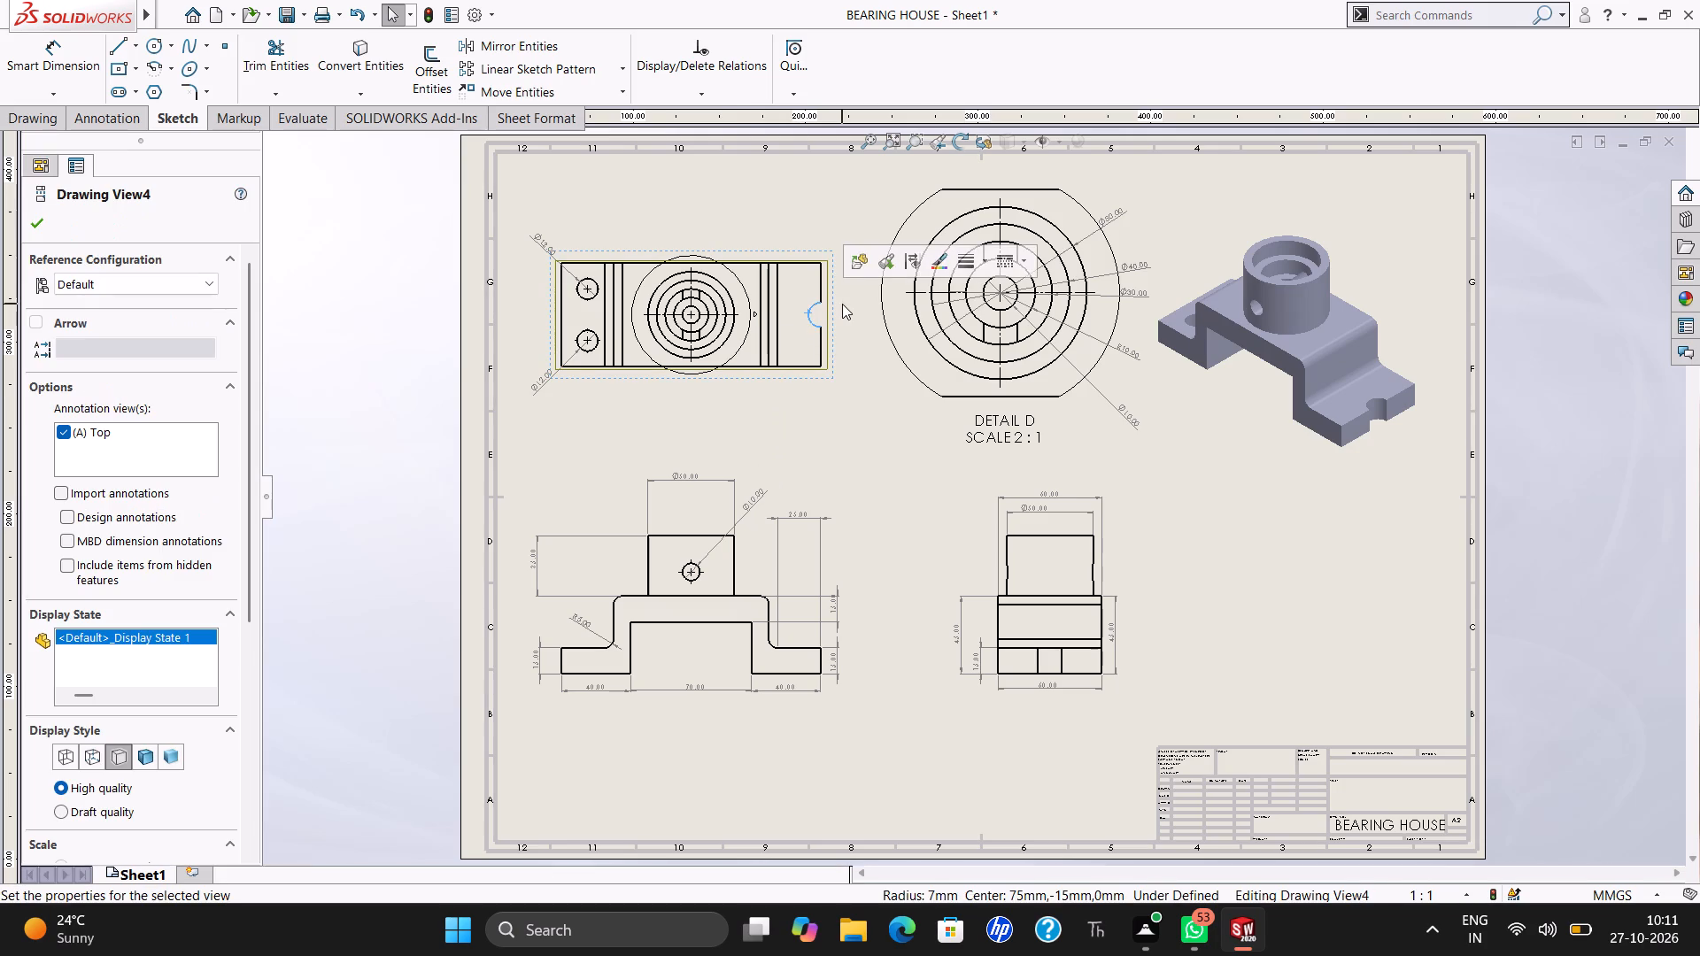
left_click(35, 42)
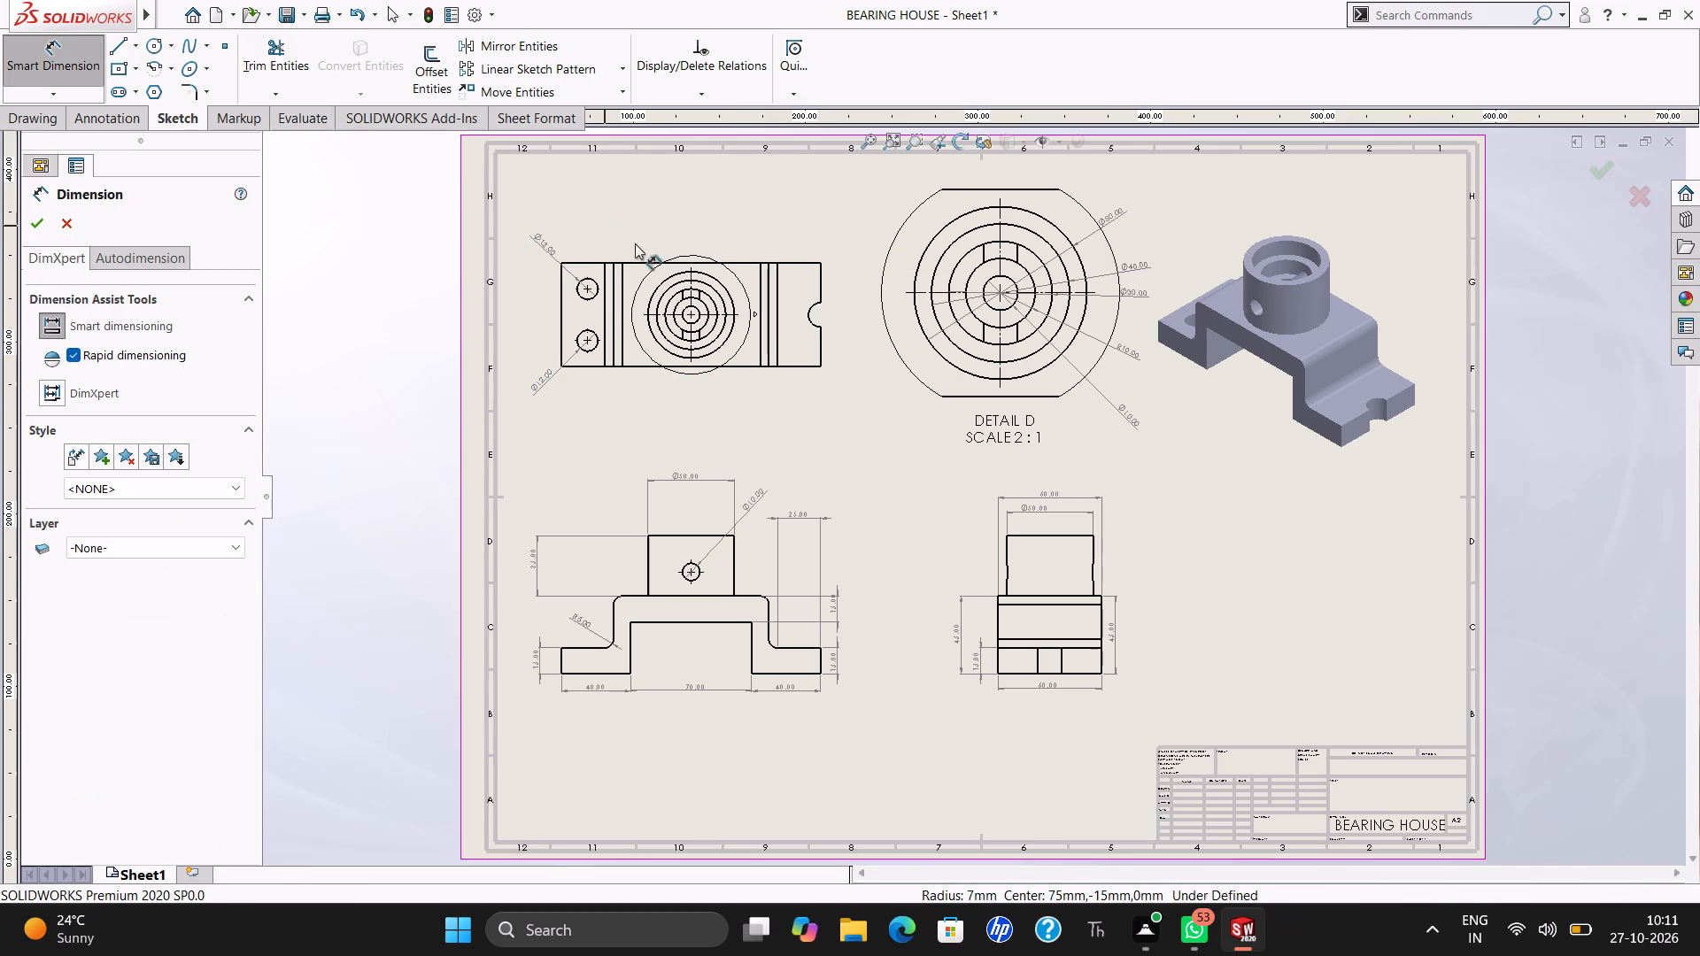
left_click(811, 320)
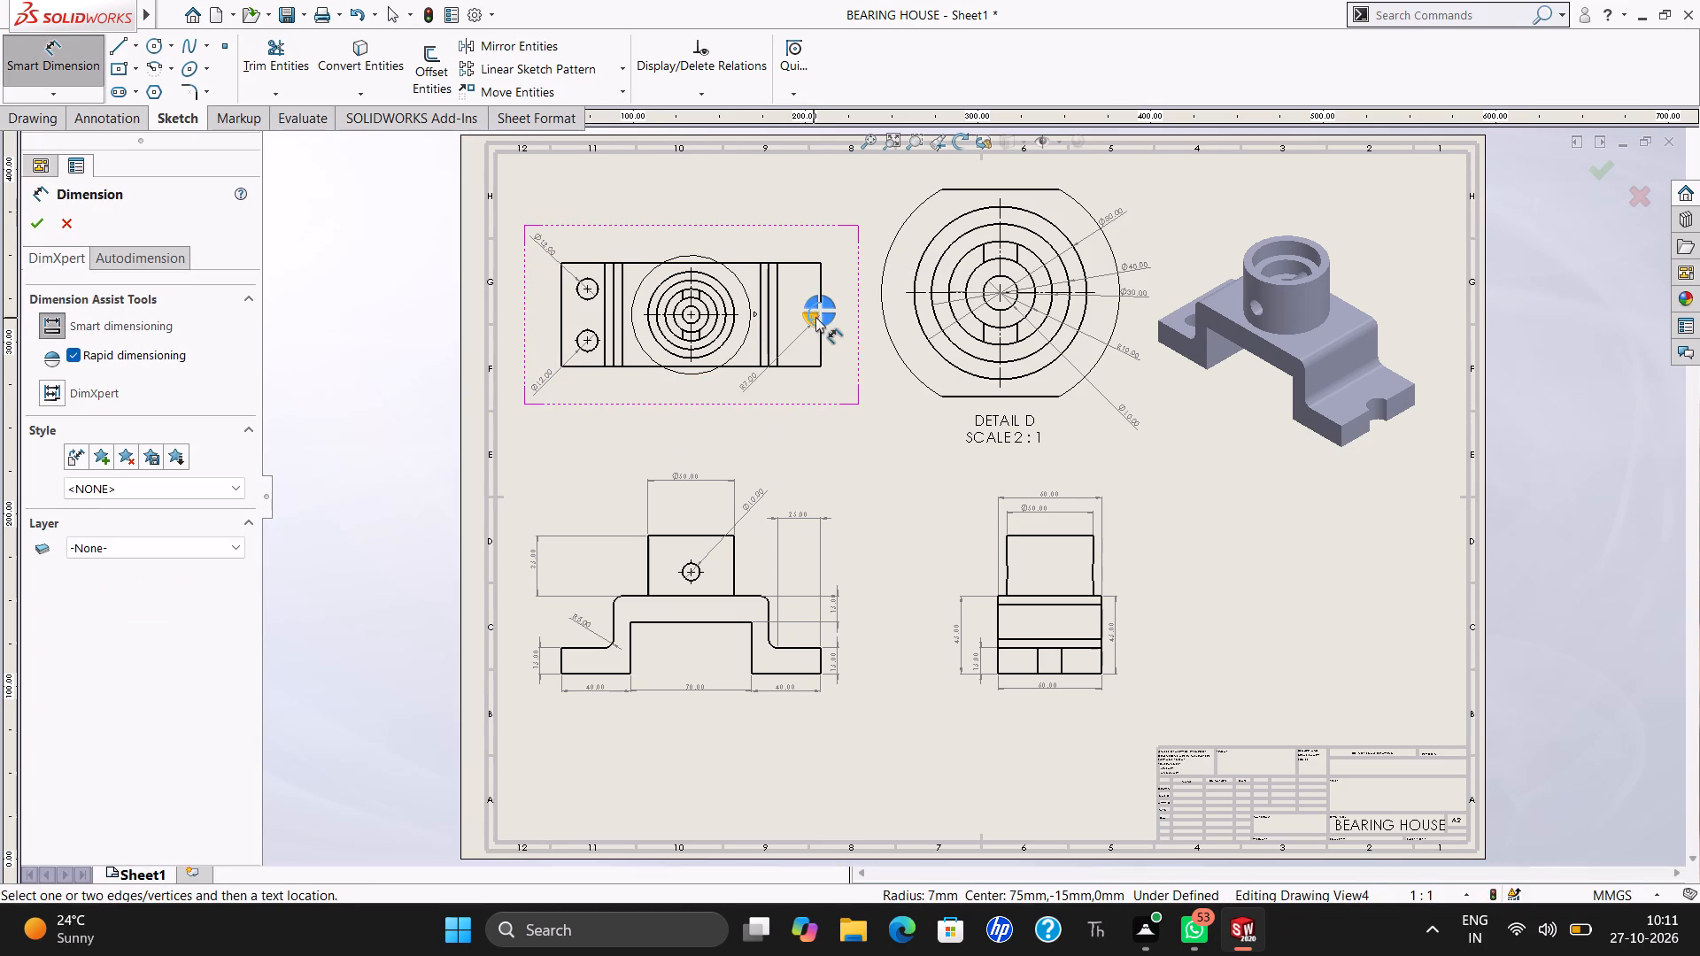
left_click(840, 296)
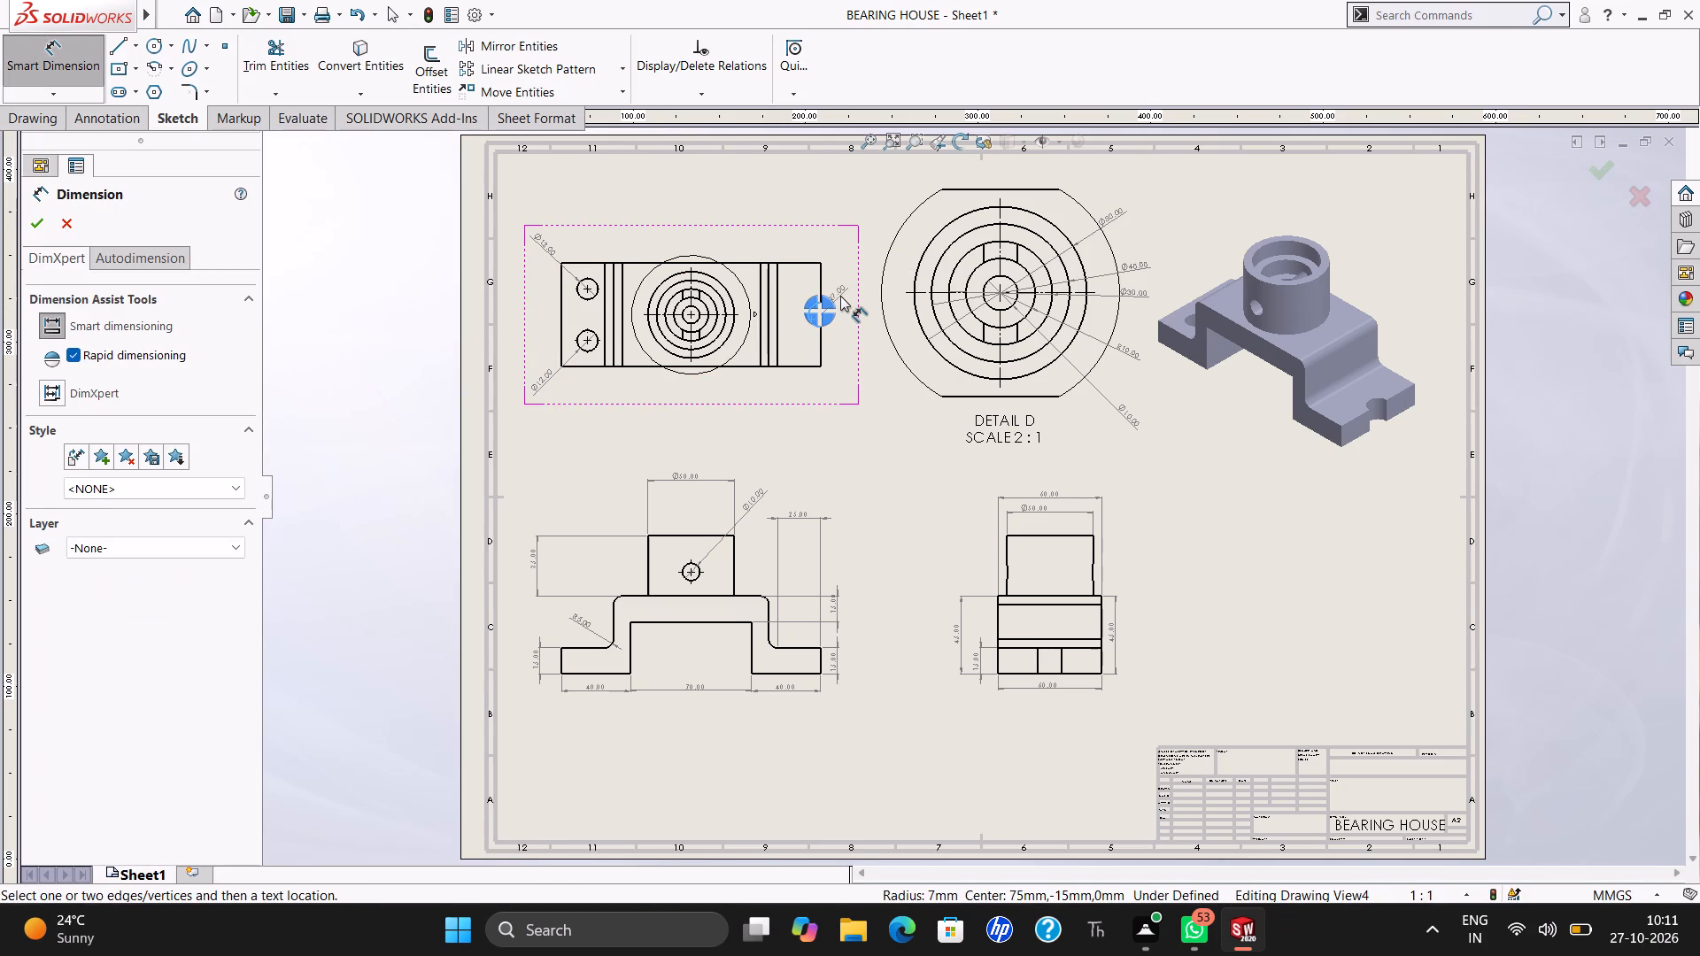
key("Escape")
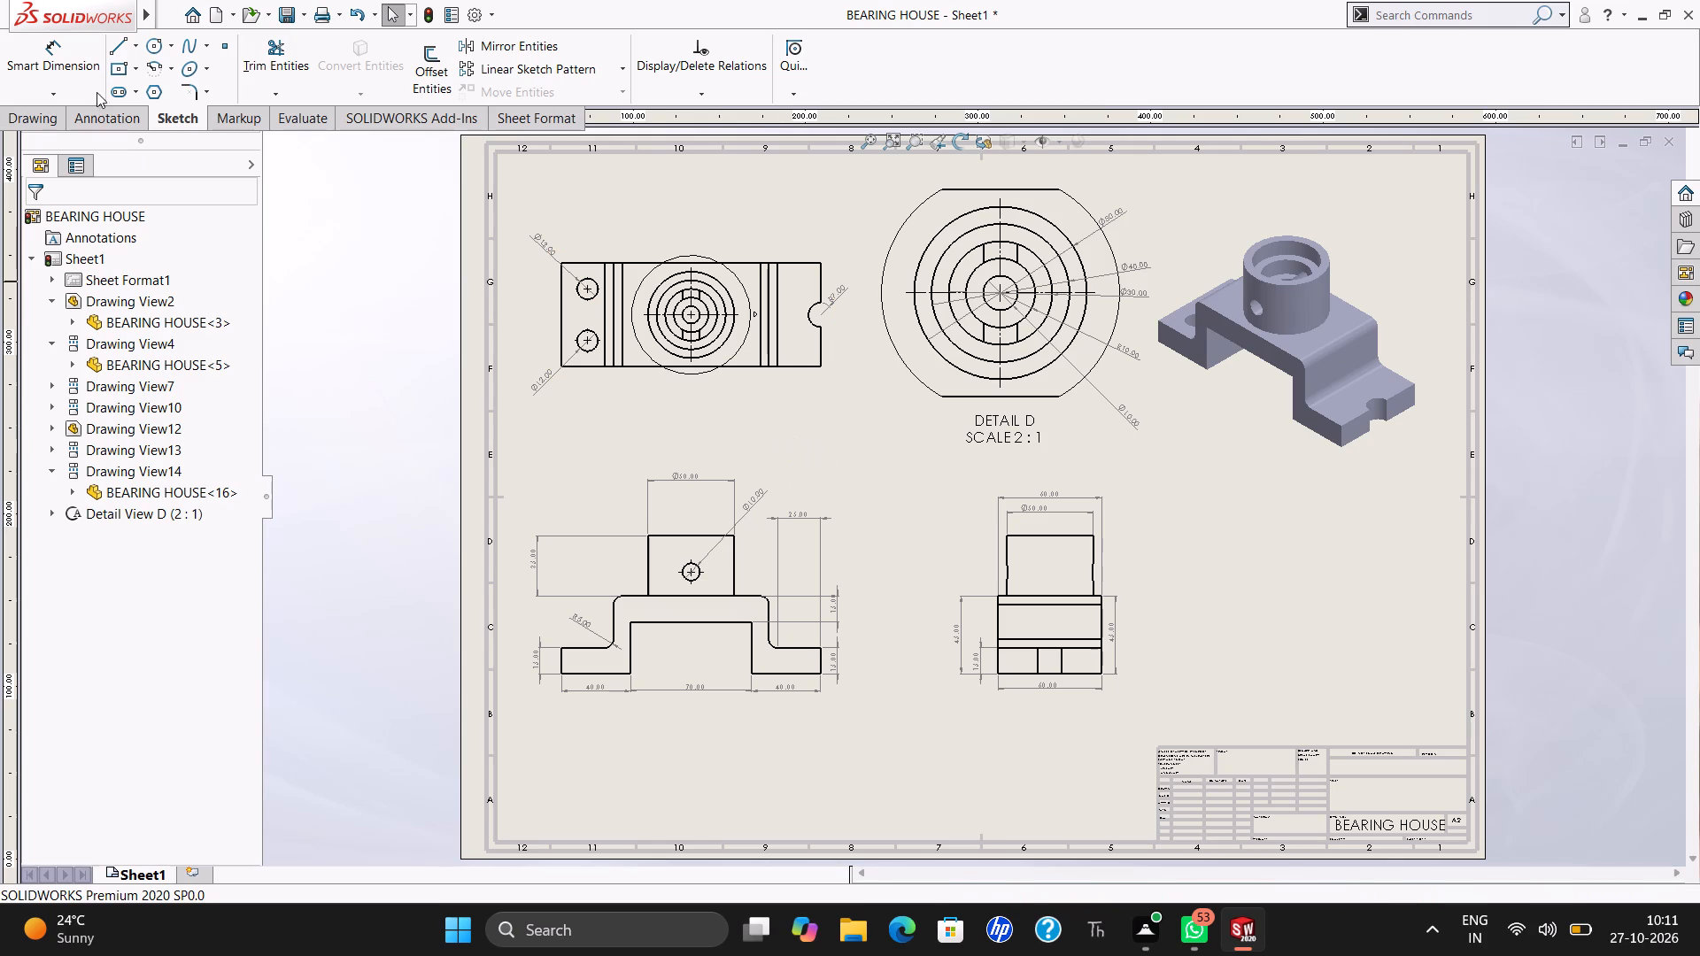
Dimension the plate's overall length below the top view and its overall width beside the end with the two holes.
left_click(73, 61)
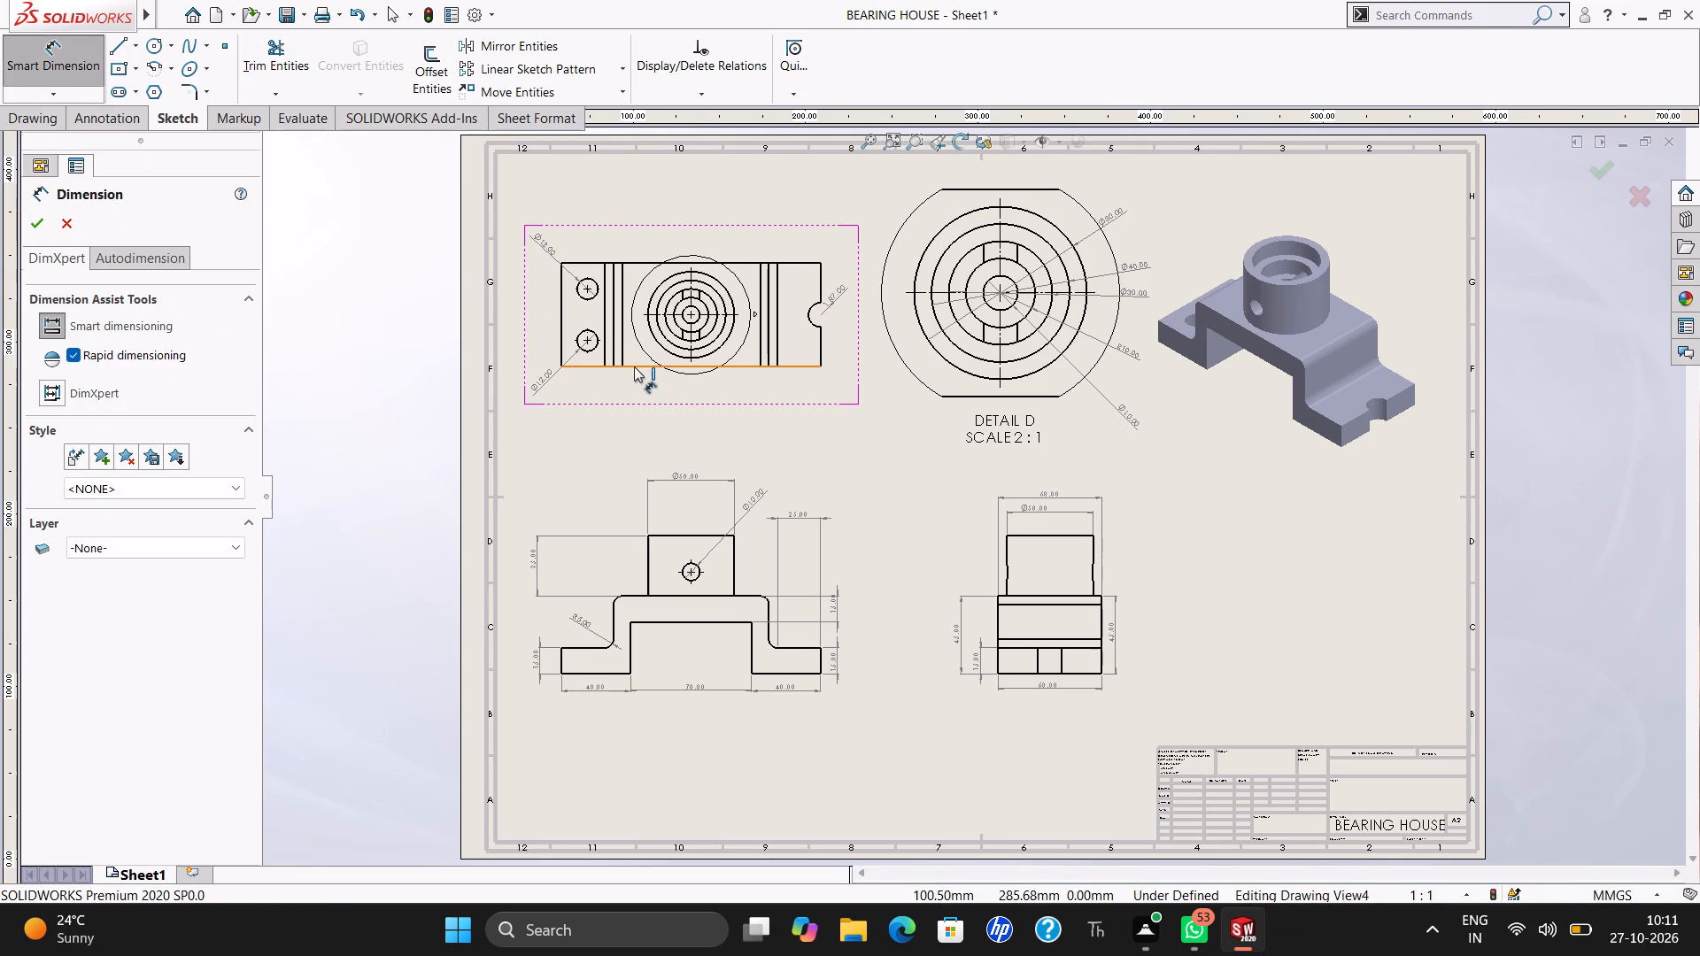
left_click_drag(634, 367, 686, 391)
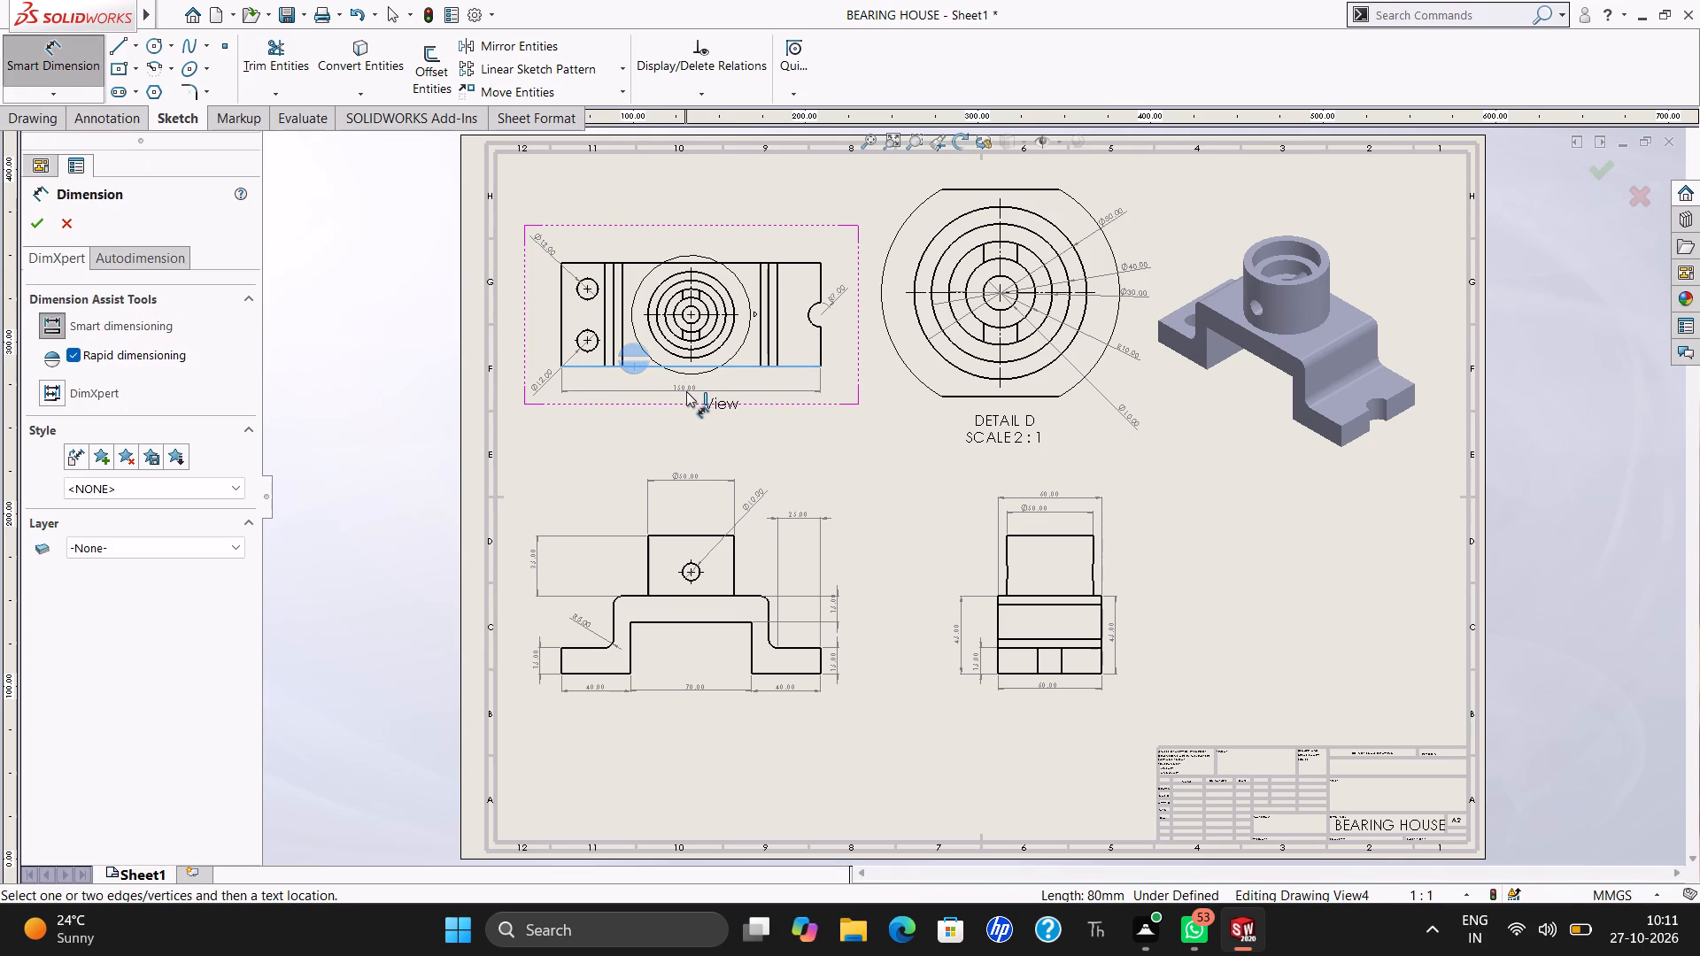
left_click_drag(686, 391, 685, 392)
left_click(685, 392)
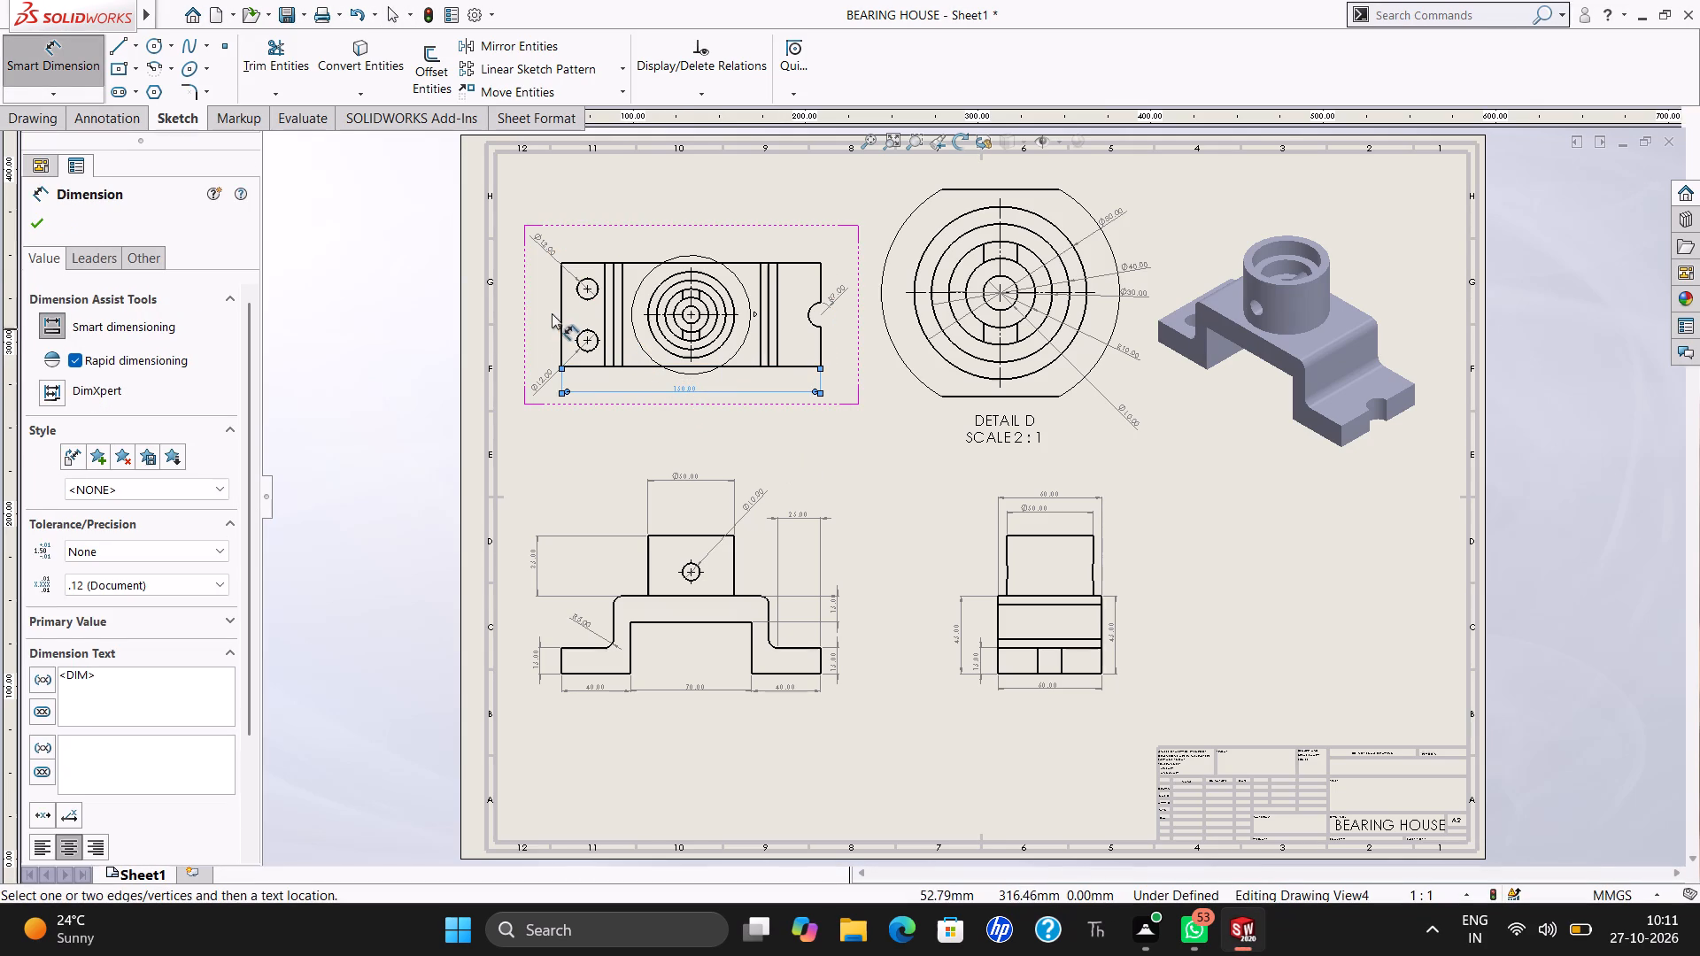
left_click(560, 310)
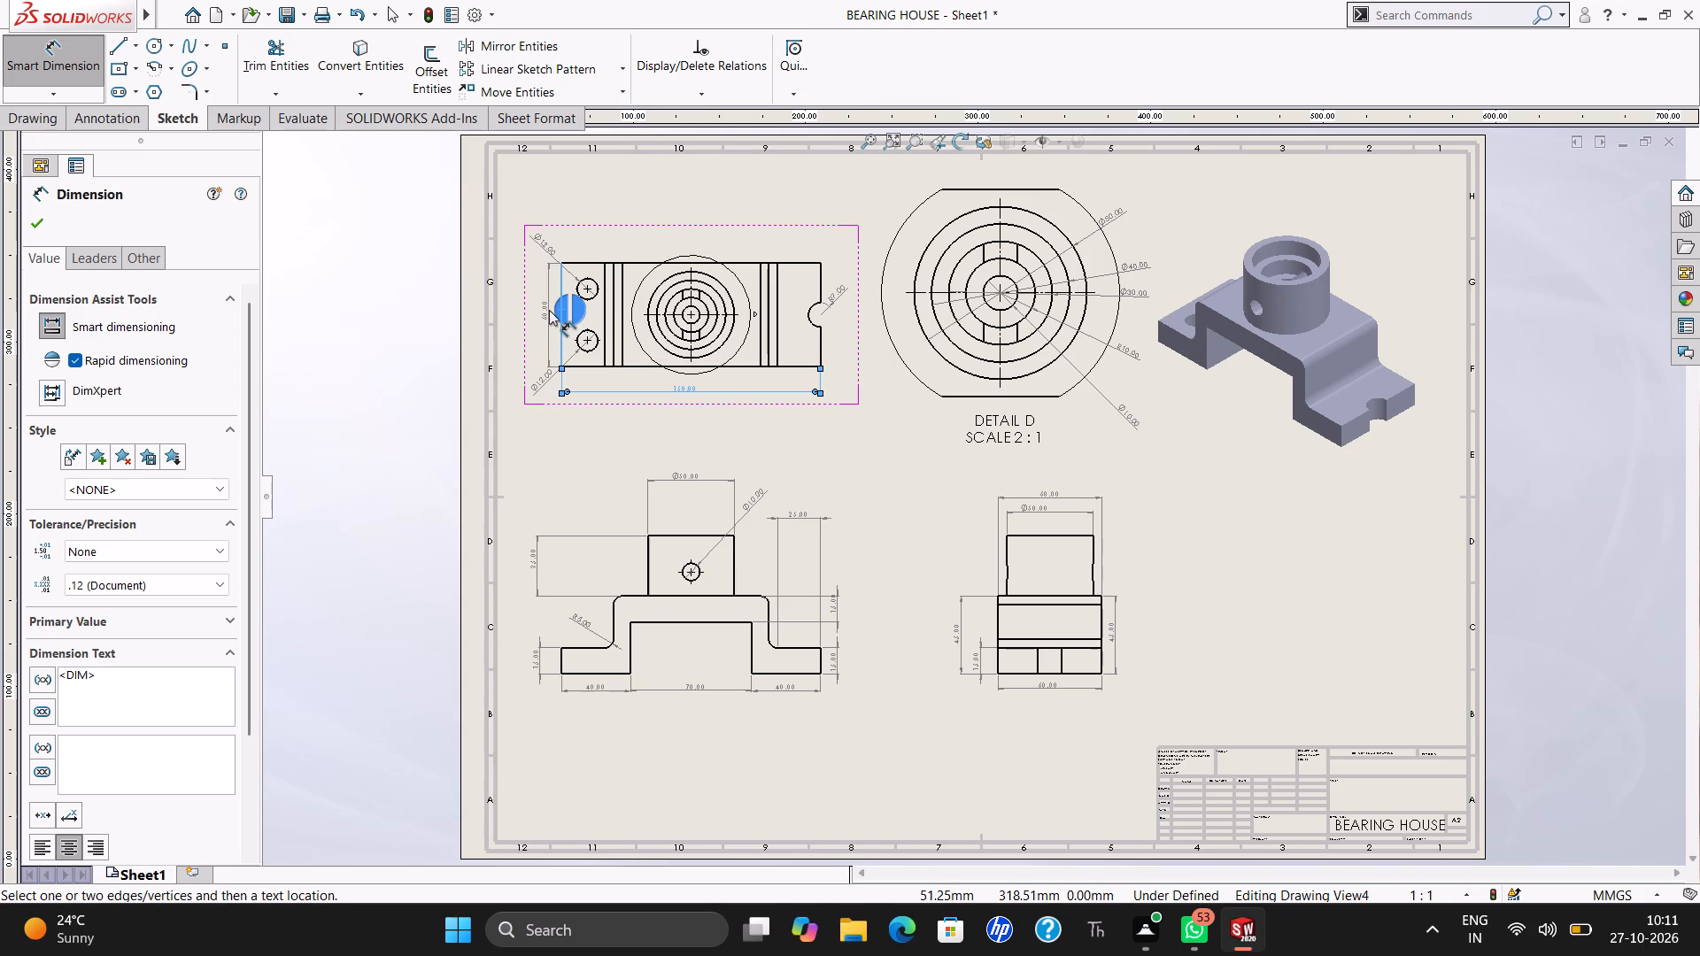
left_click(544, 312)
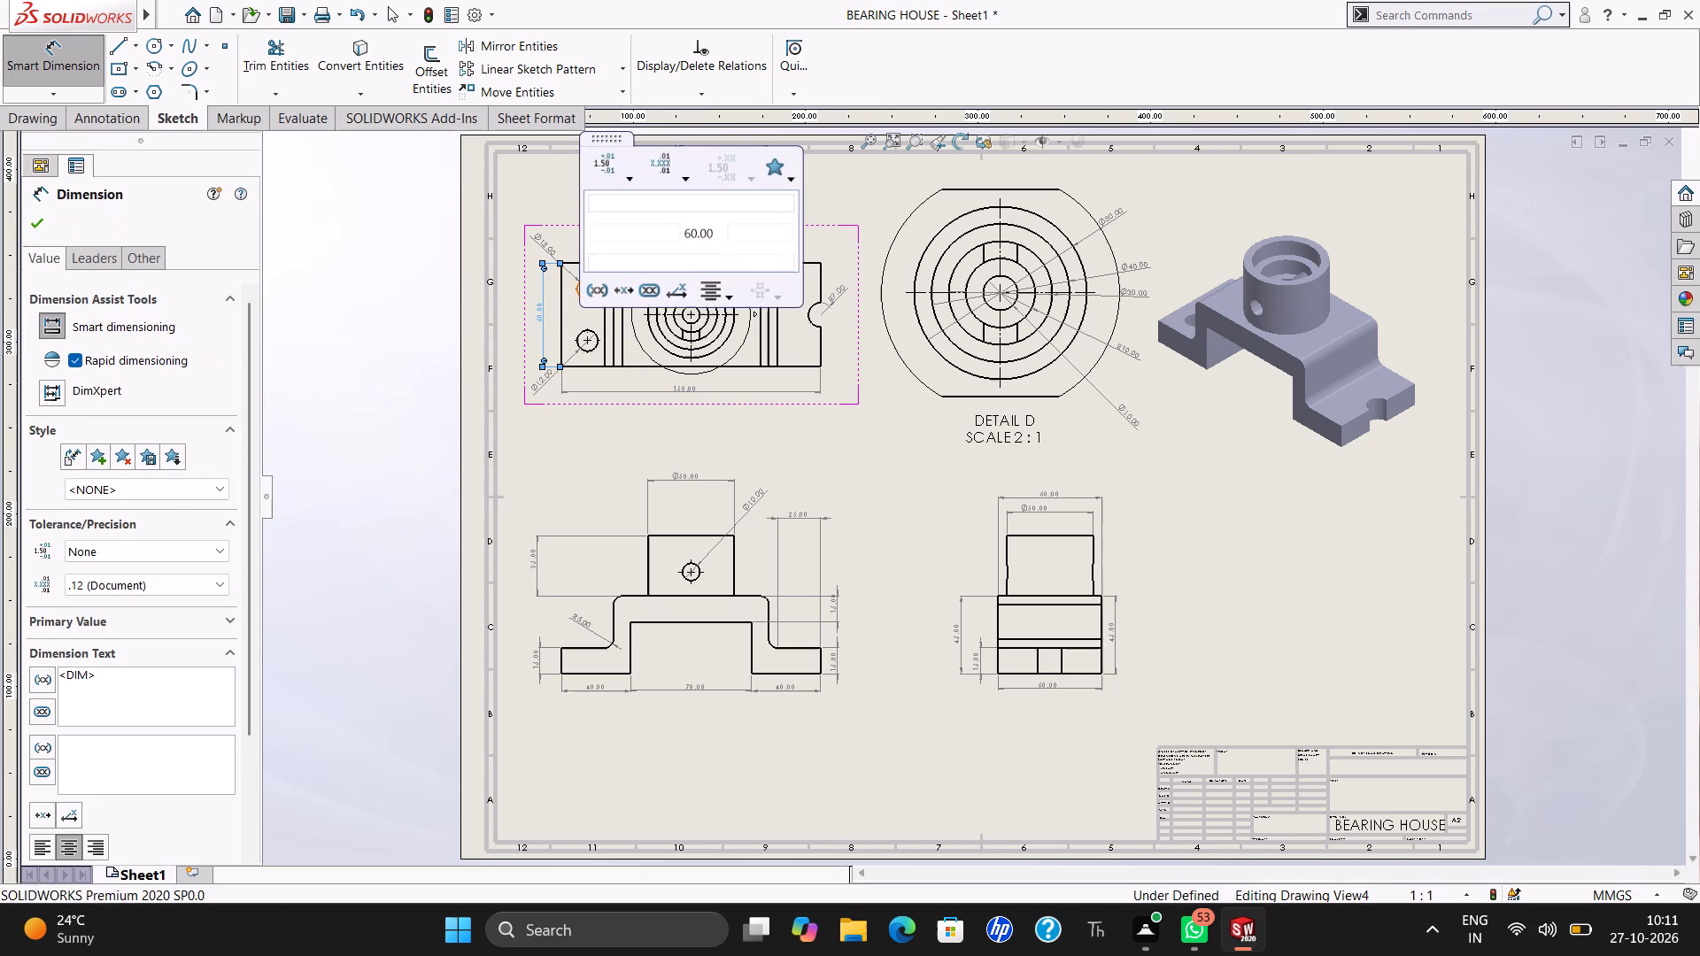
left_click(827, 450)
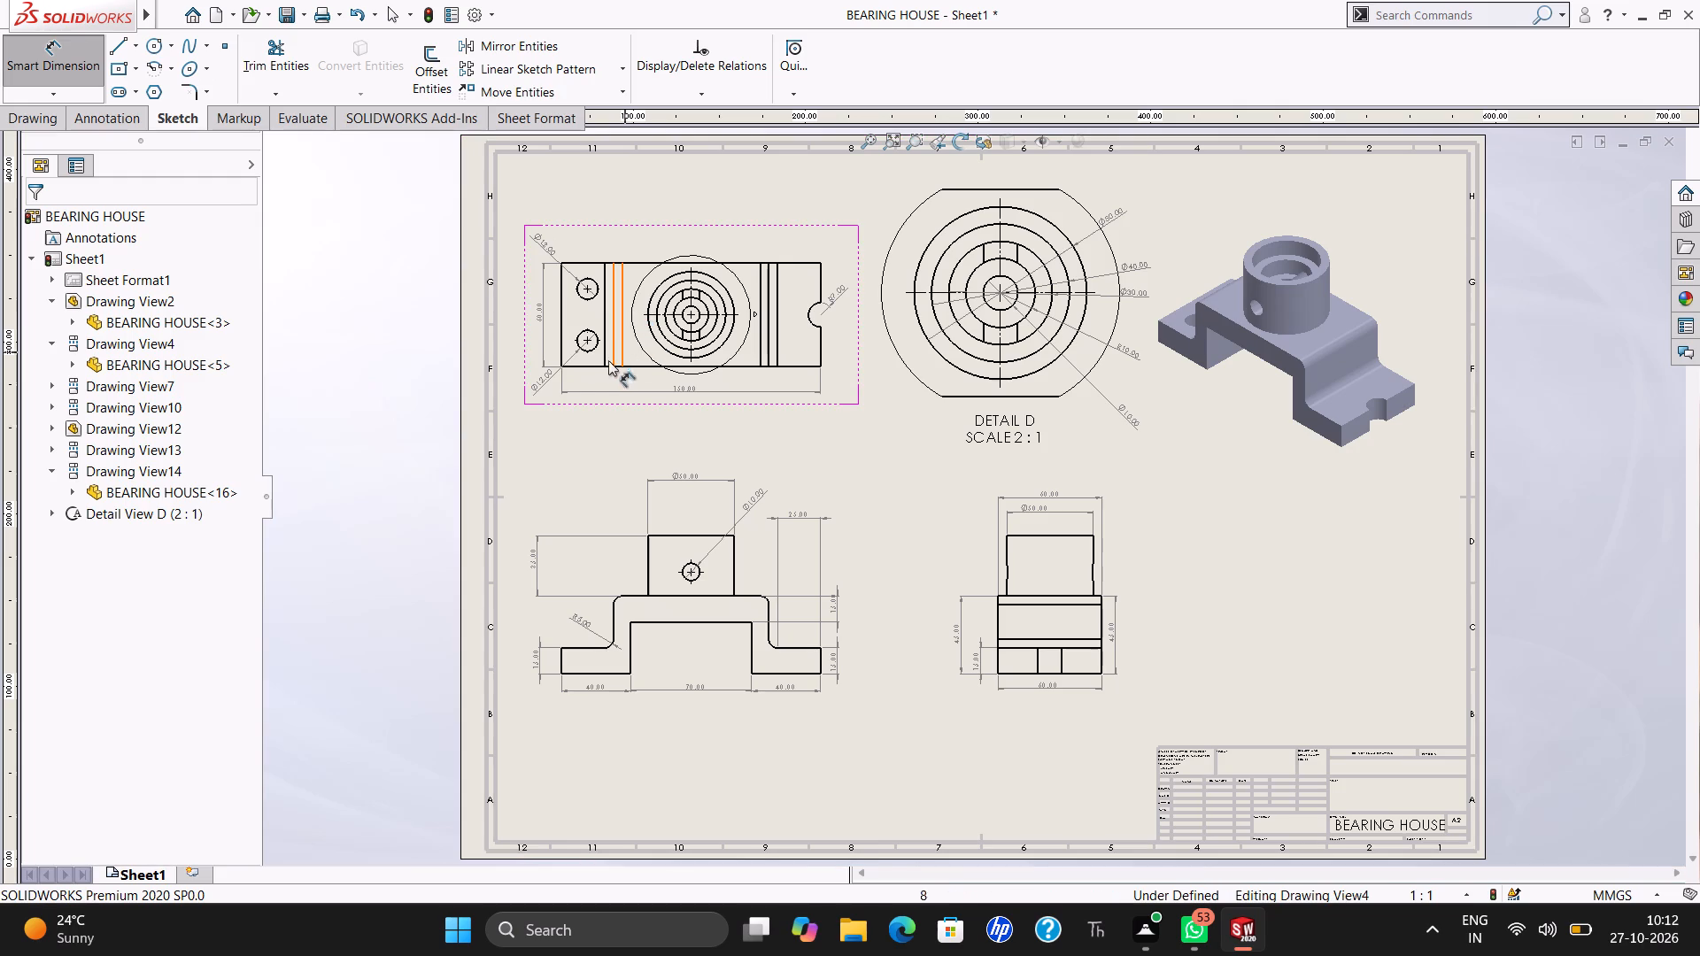
Dimension the distances from the boss centre to both ends of the plate, placing the values in line above the top view.
left_click(560, 364)
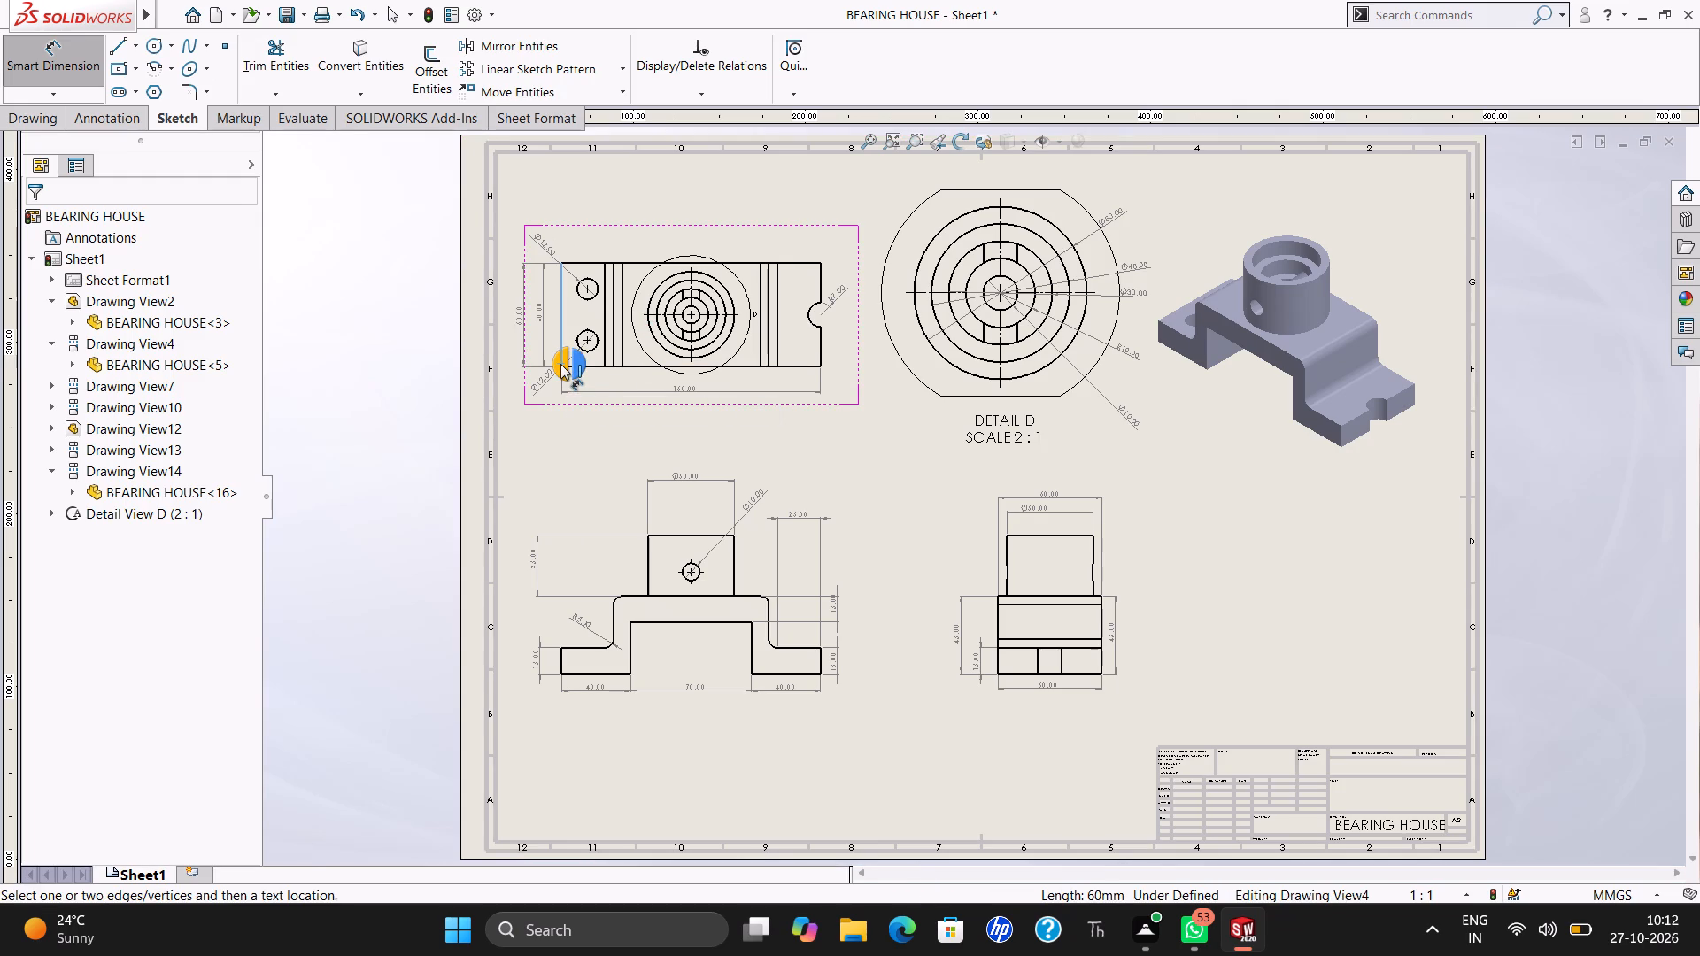
left_click(691, 314)
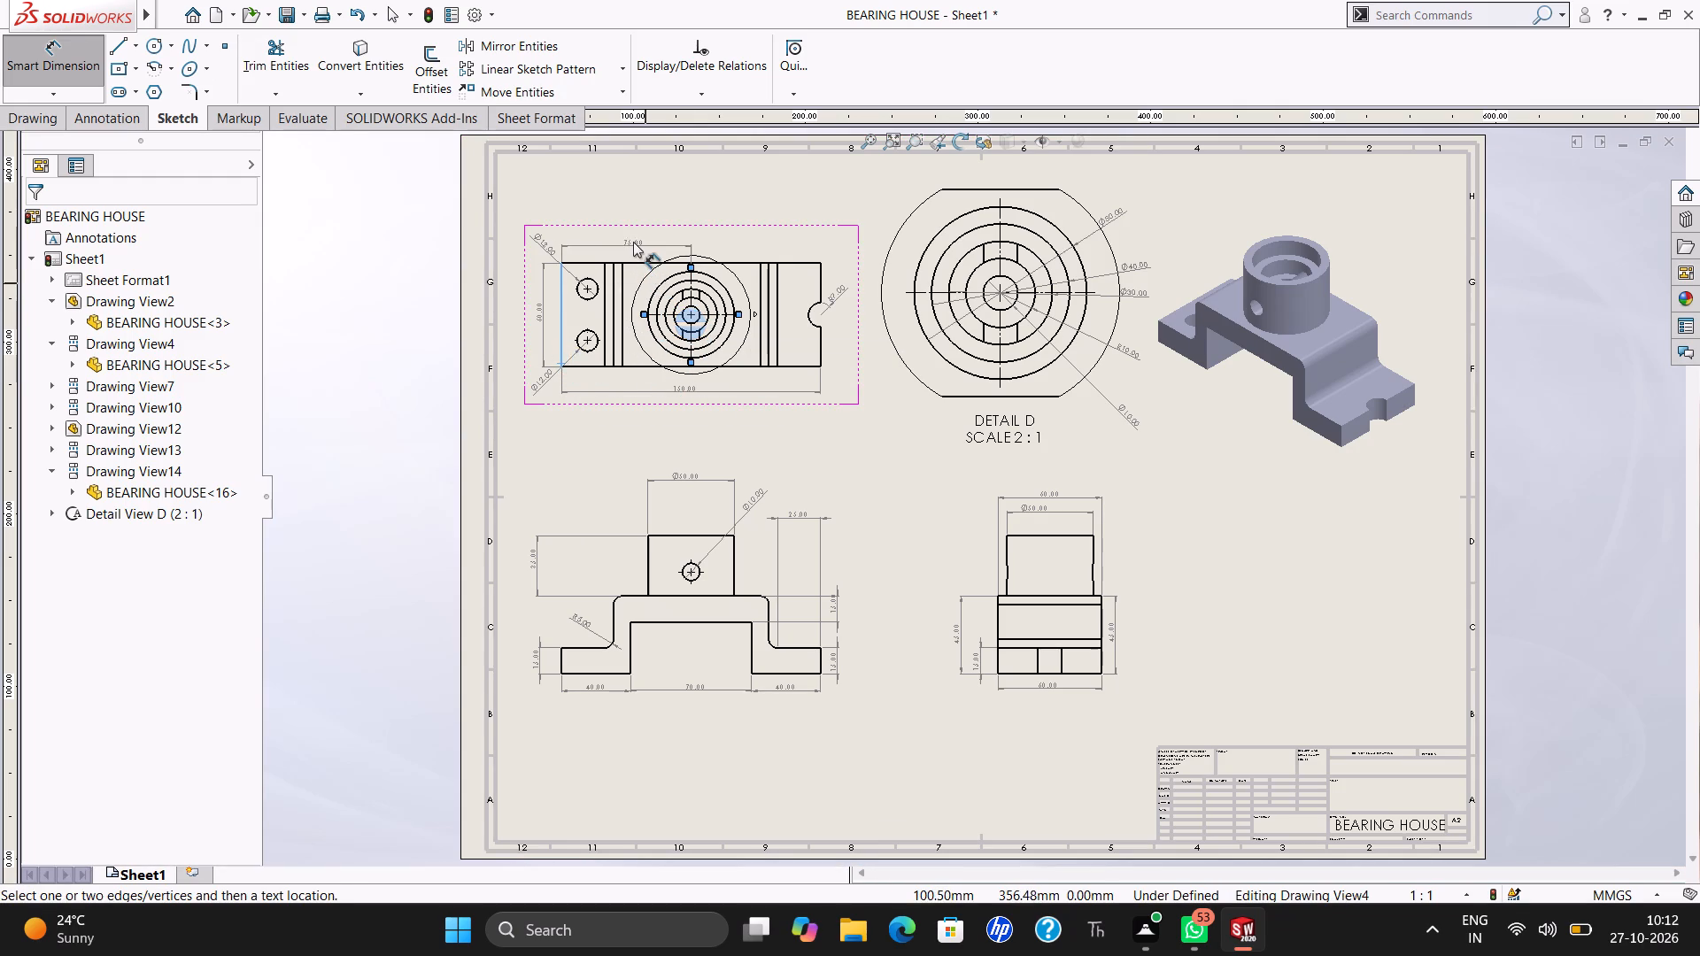
left_click(633, 241)
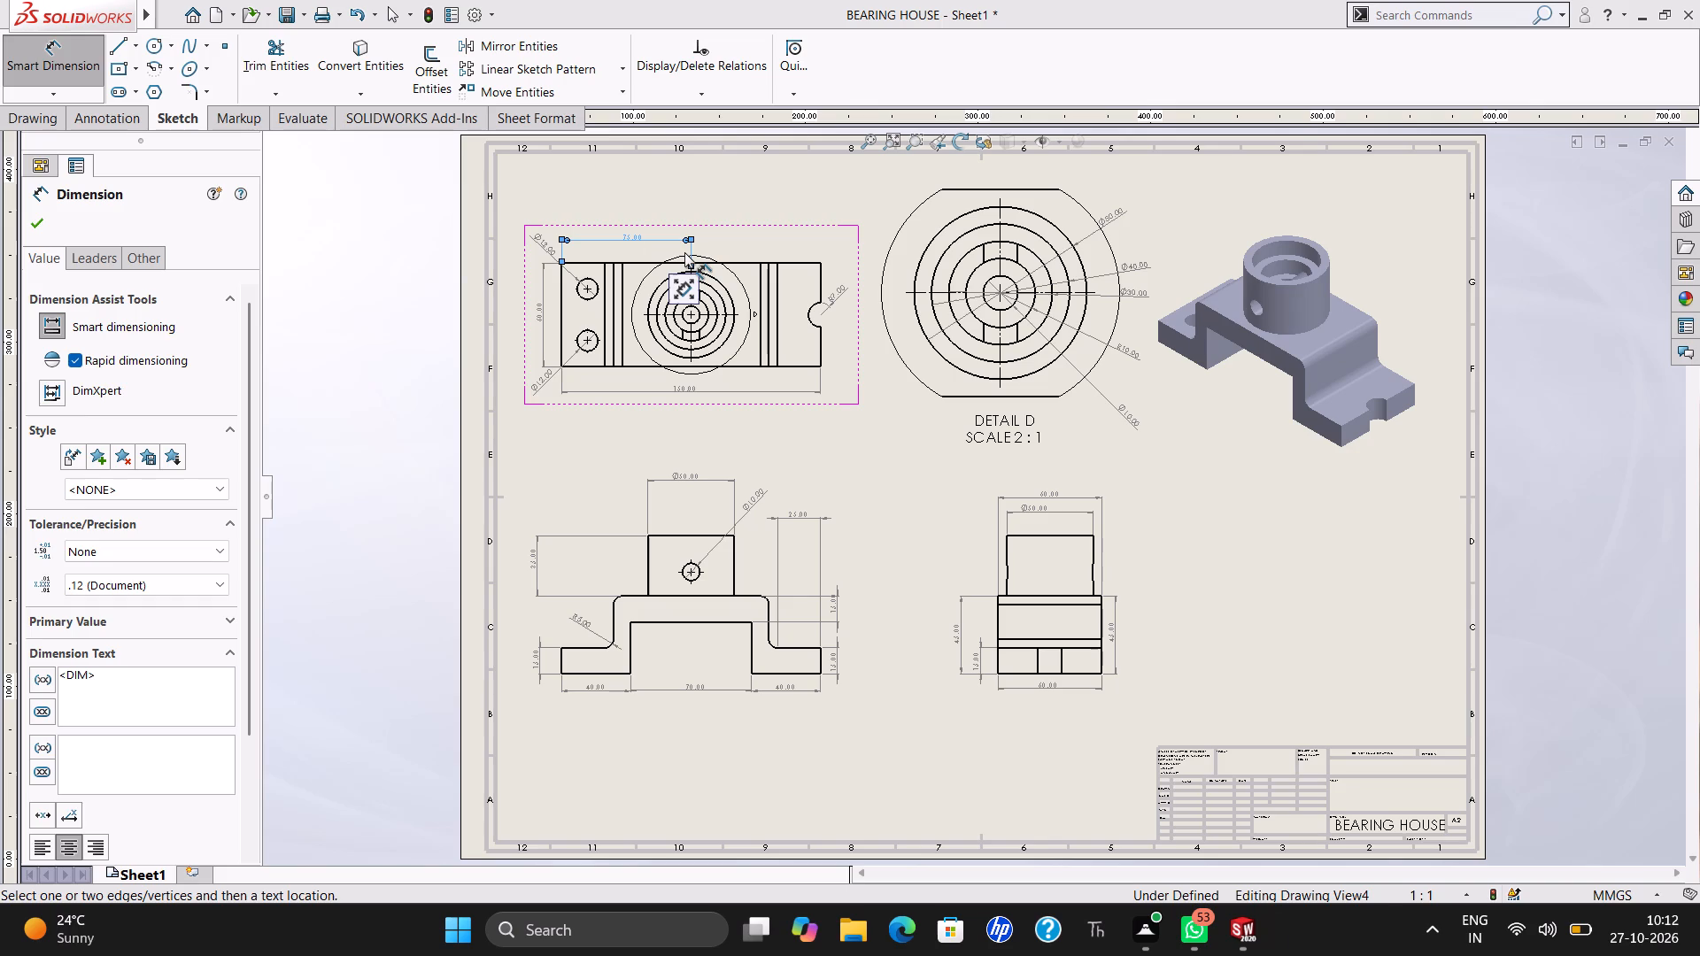
key("Escape")
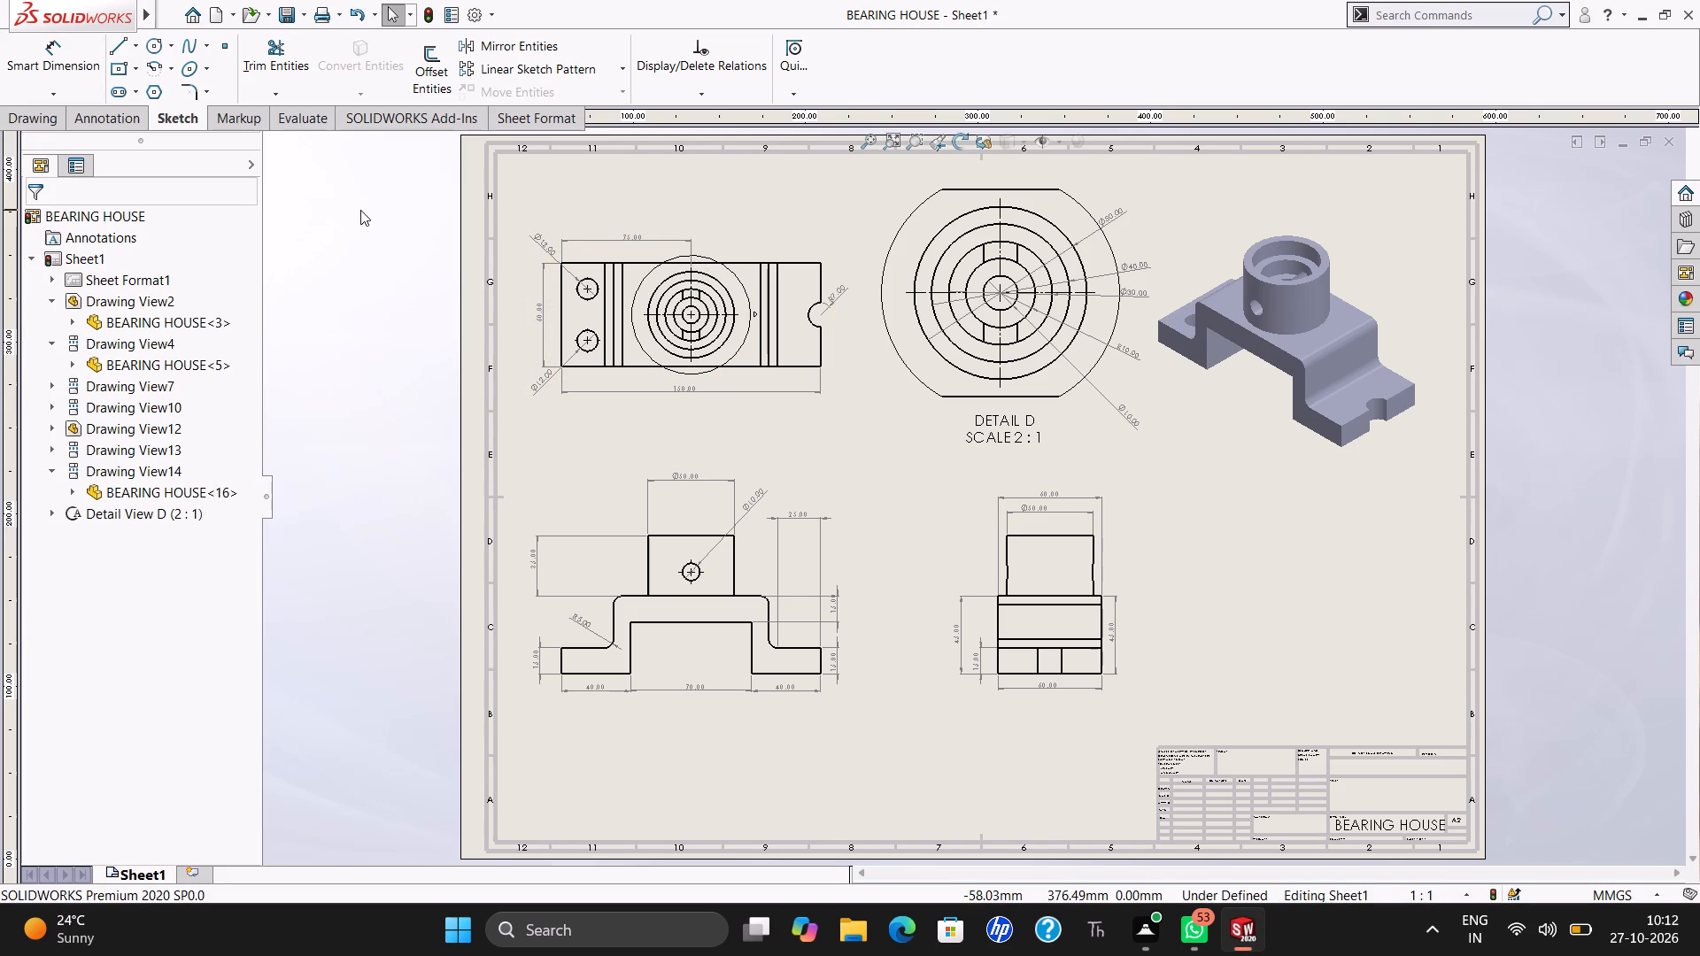
left_click(62, 77)
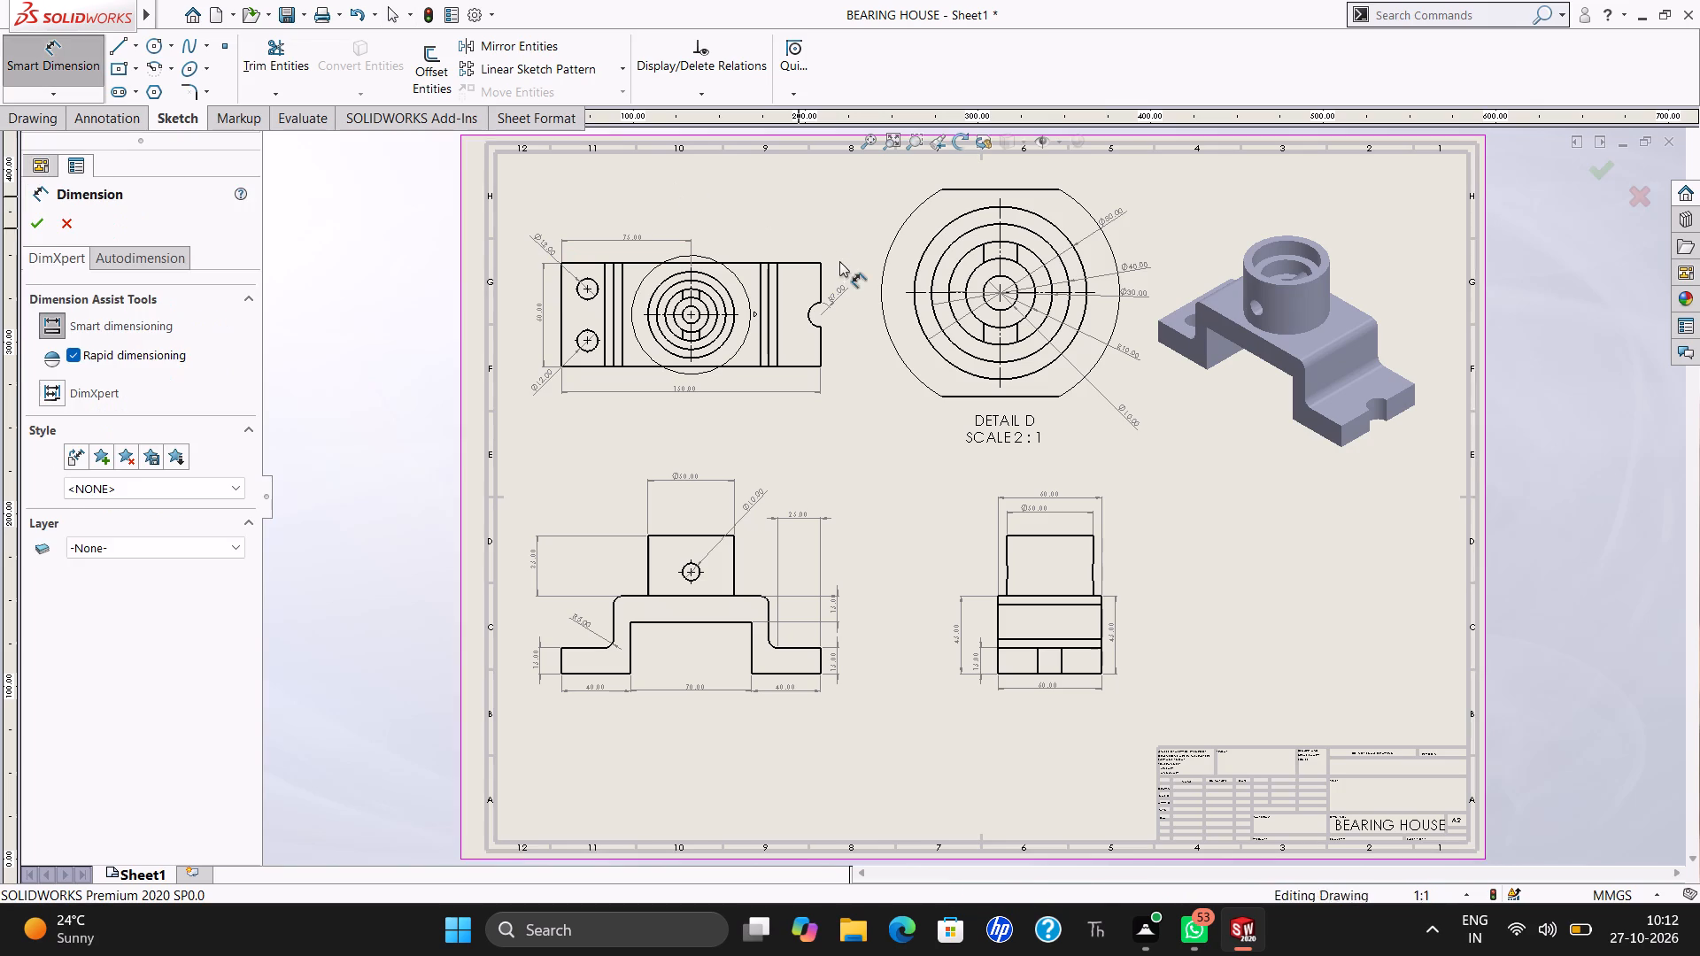
left_click(690, 315)
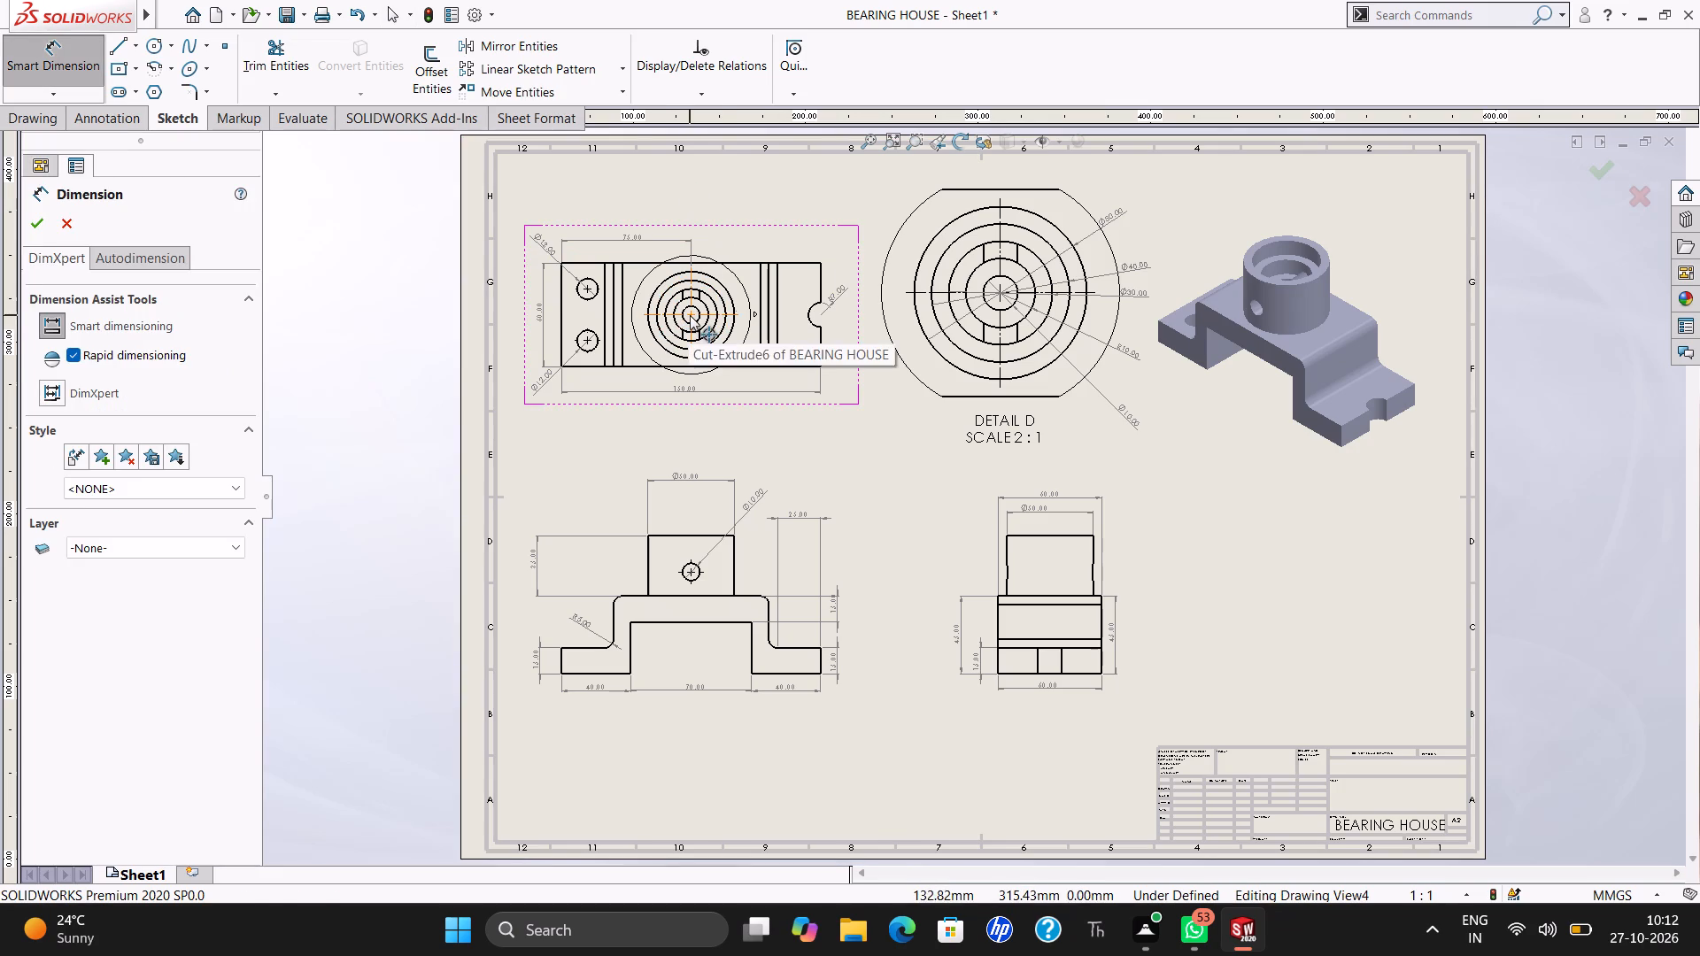
left_click(820, 262)
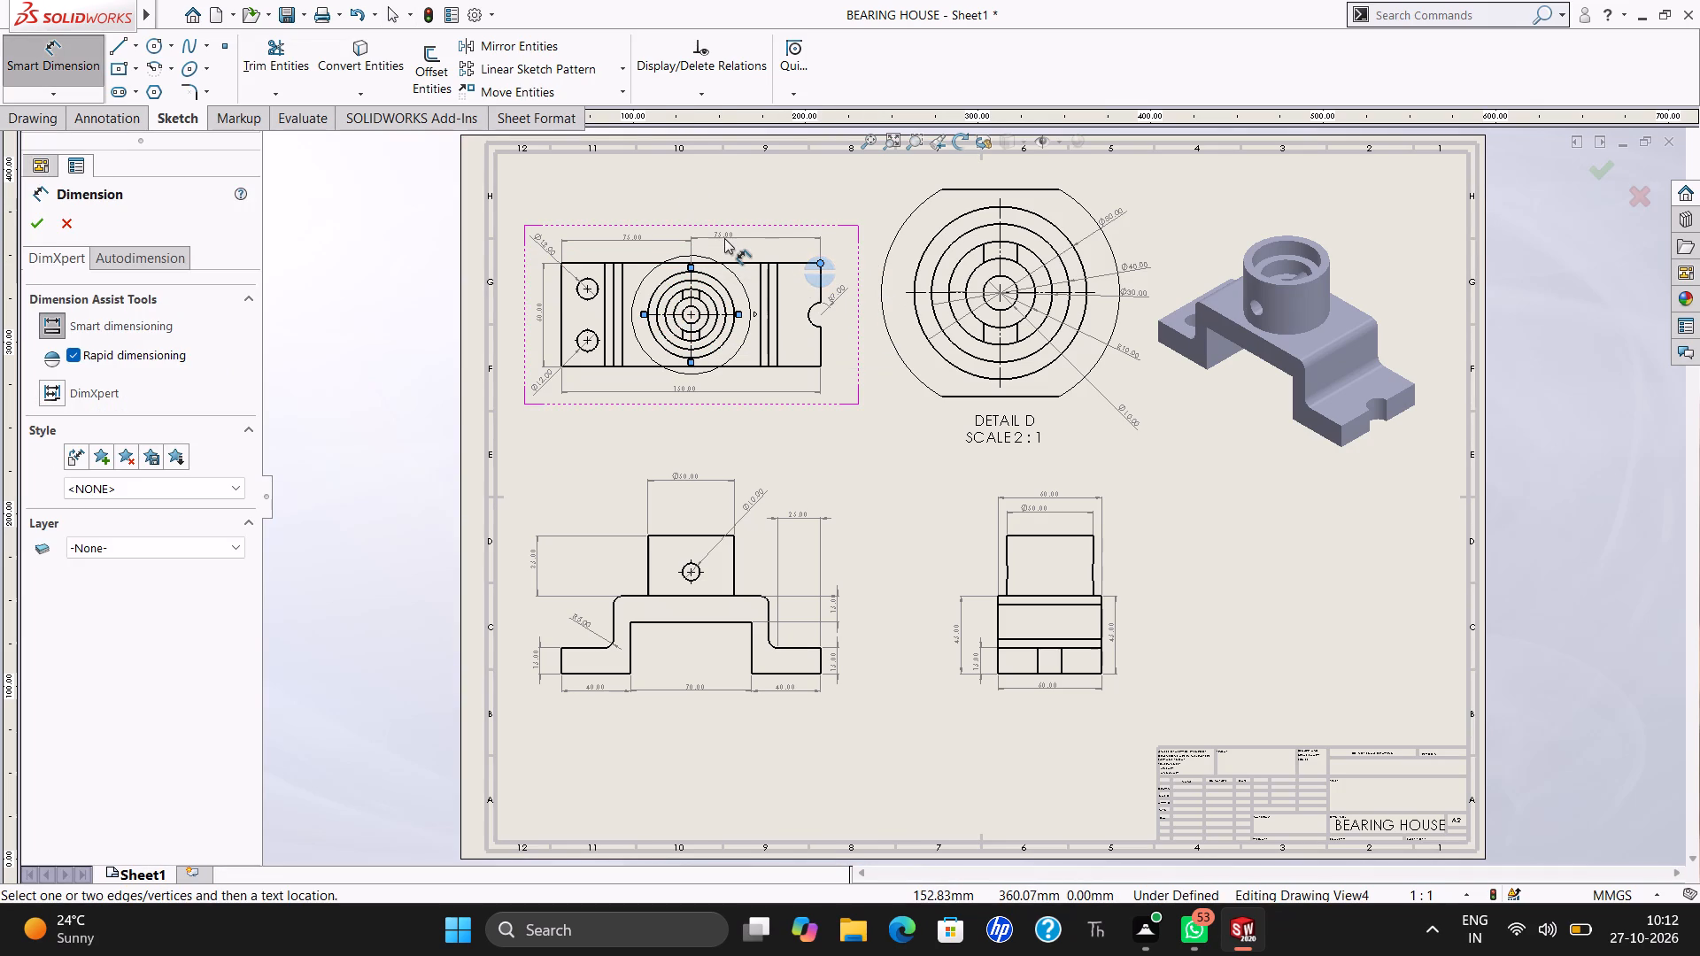
left_click(726, 241)
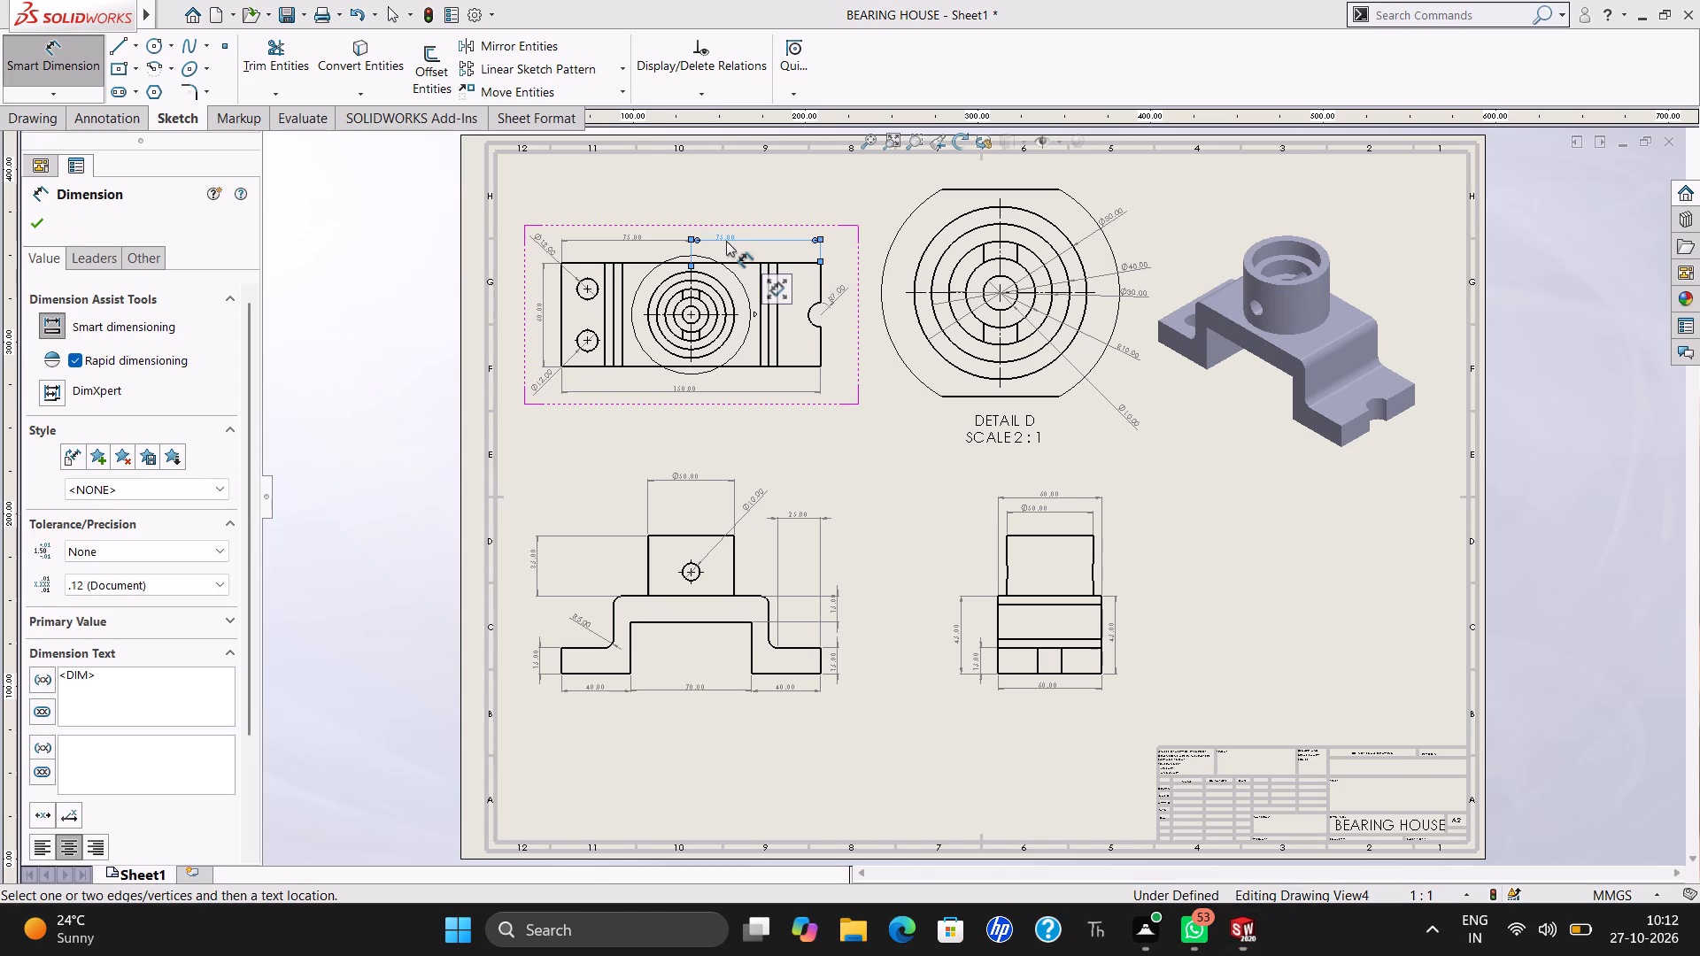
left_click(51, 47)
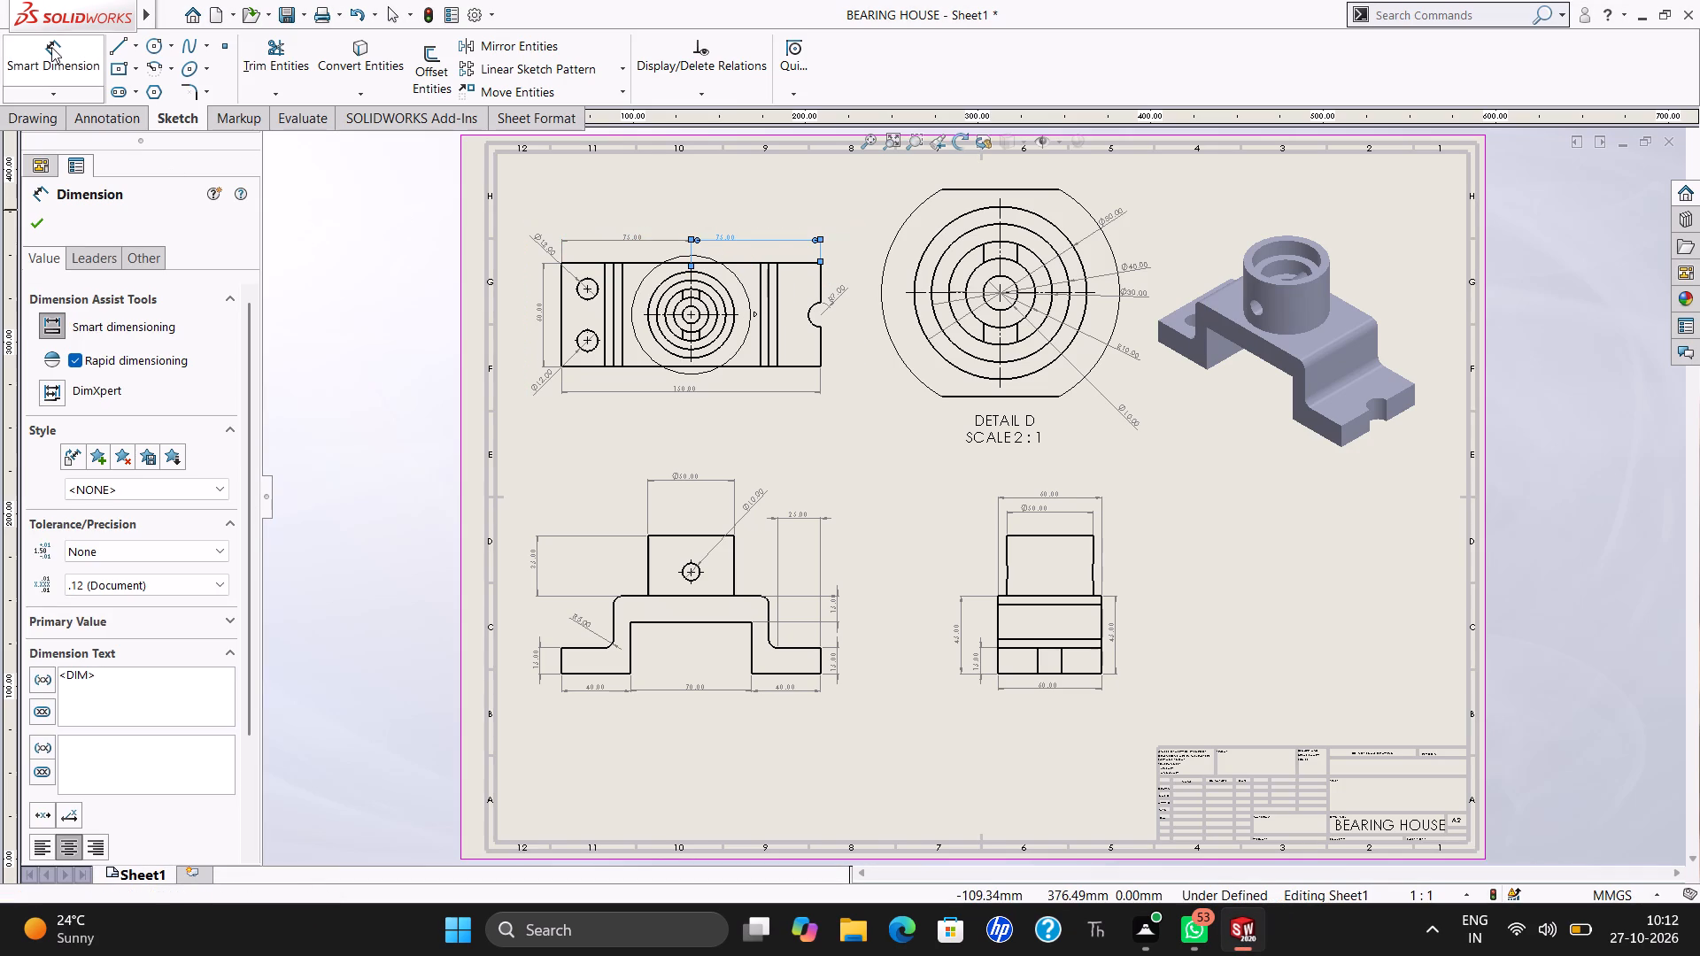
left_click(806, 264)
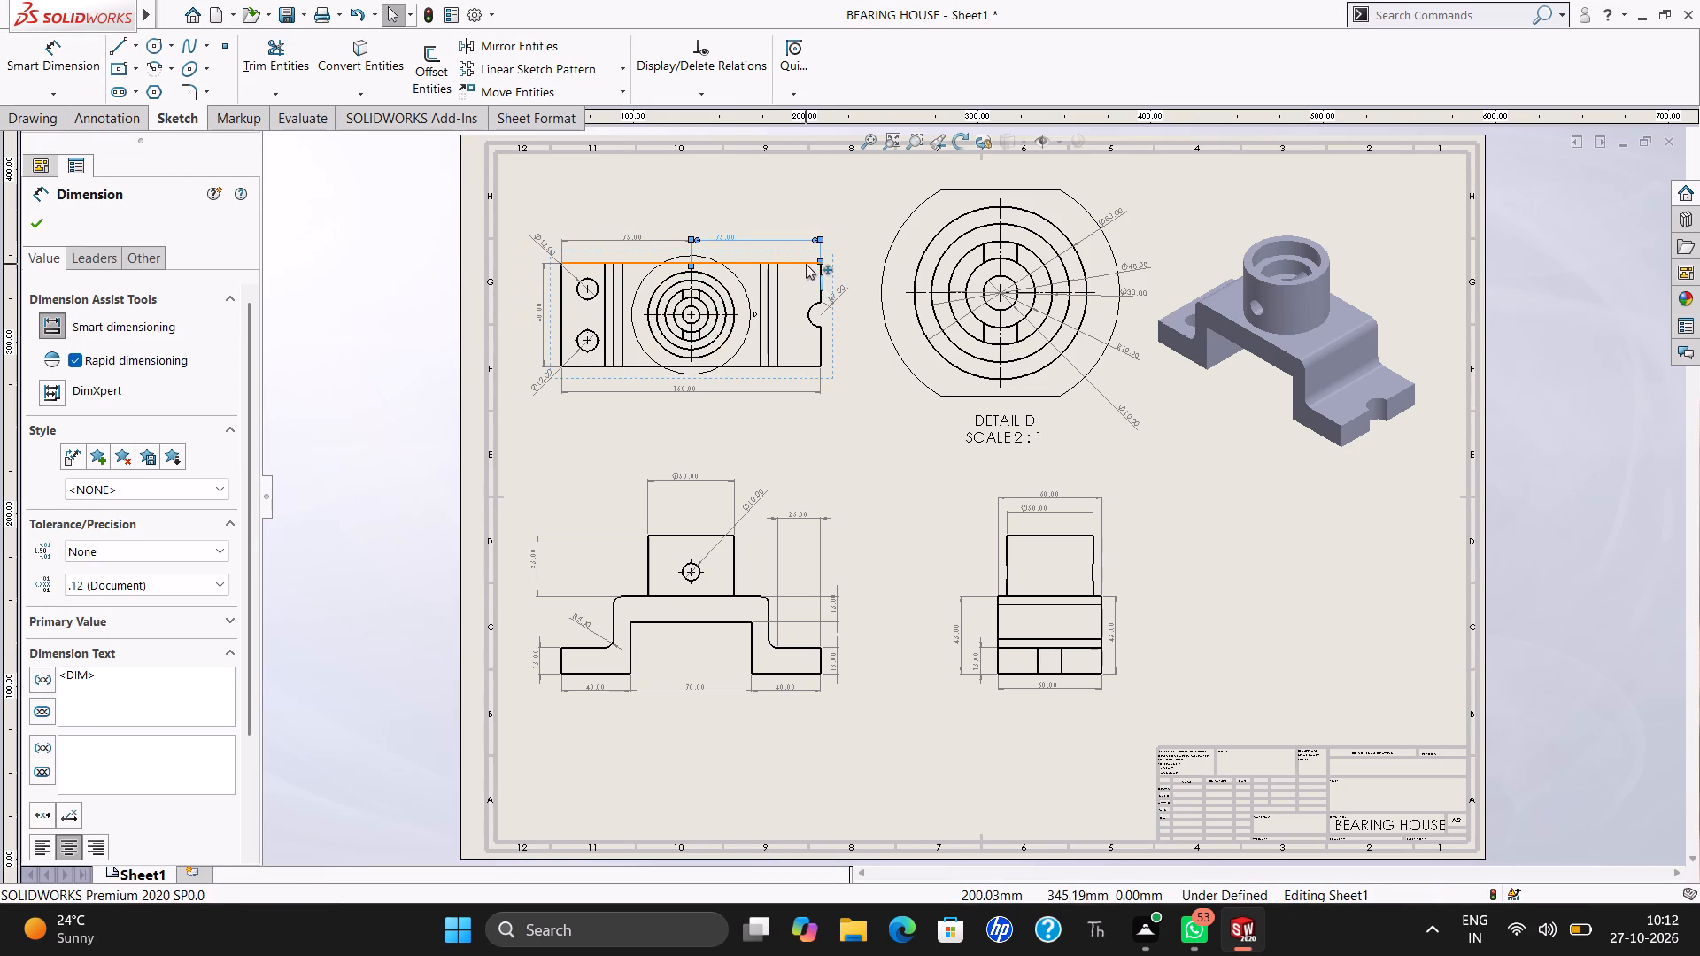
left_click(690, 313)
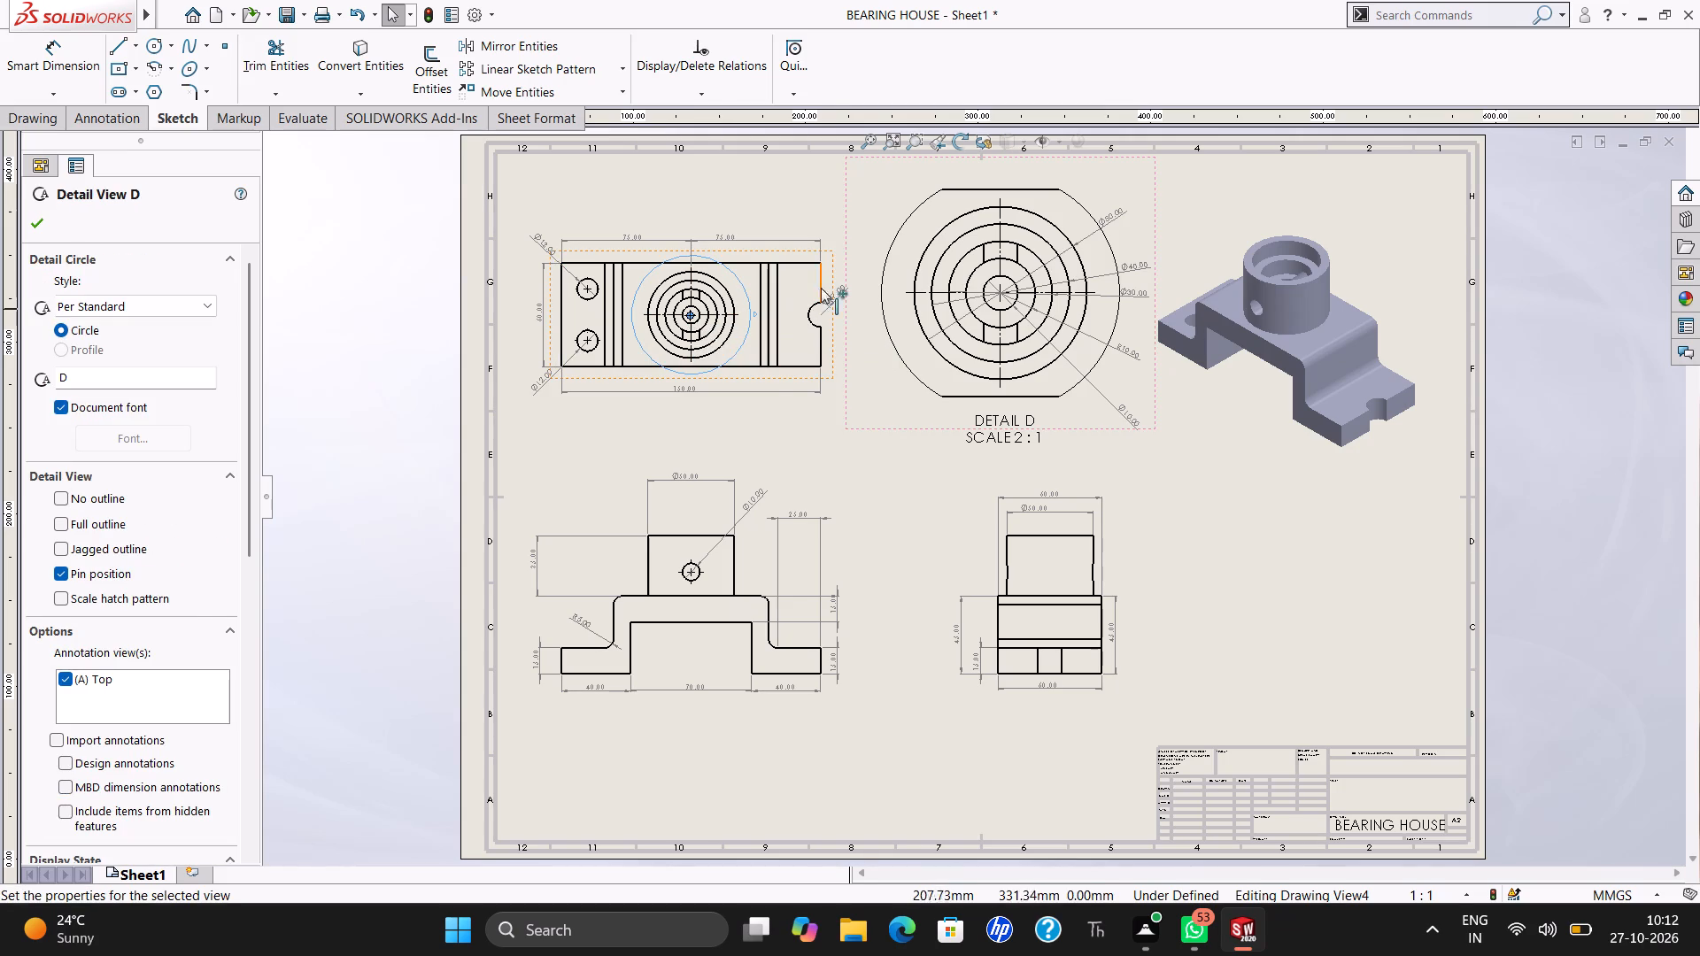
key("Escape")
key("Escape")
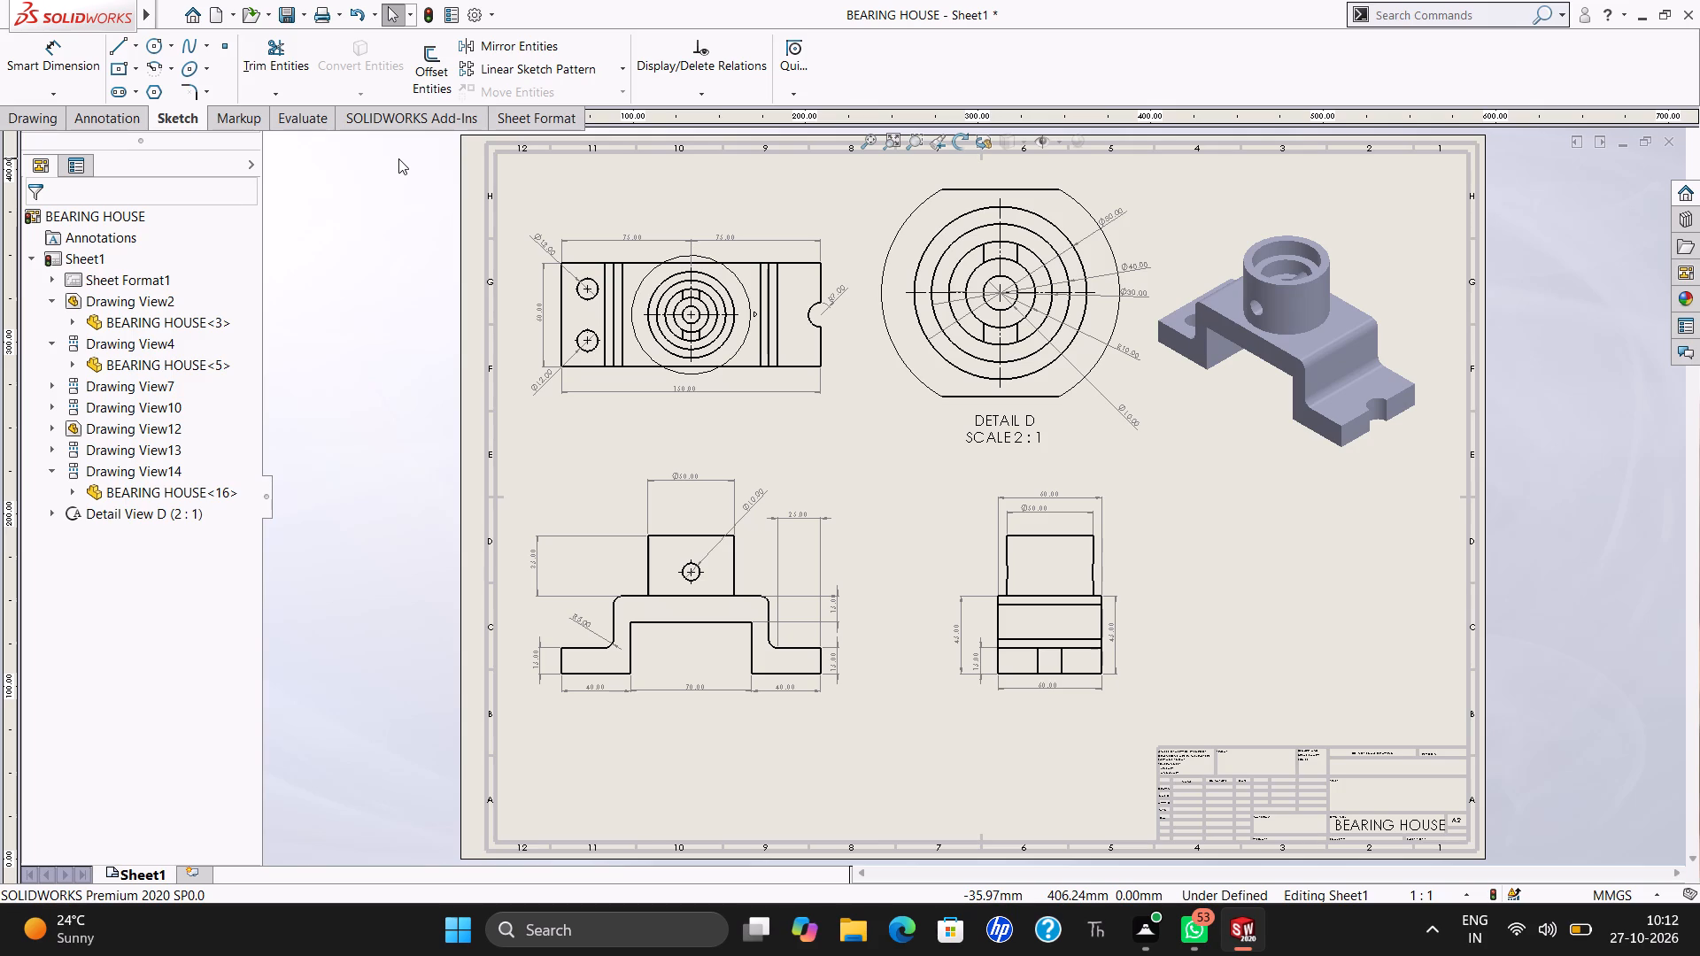
Dimension the diameters of the boss's two outermost circles in the top view, placing both values above and right of the boss.
left_click(58, 59)
scroll(603, 234, "up", 3, "ctrl")
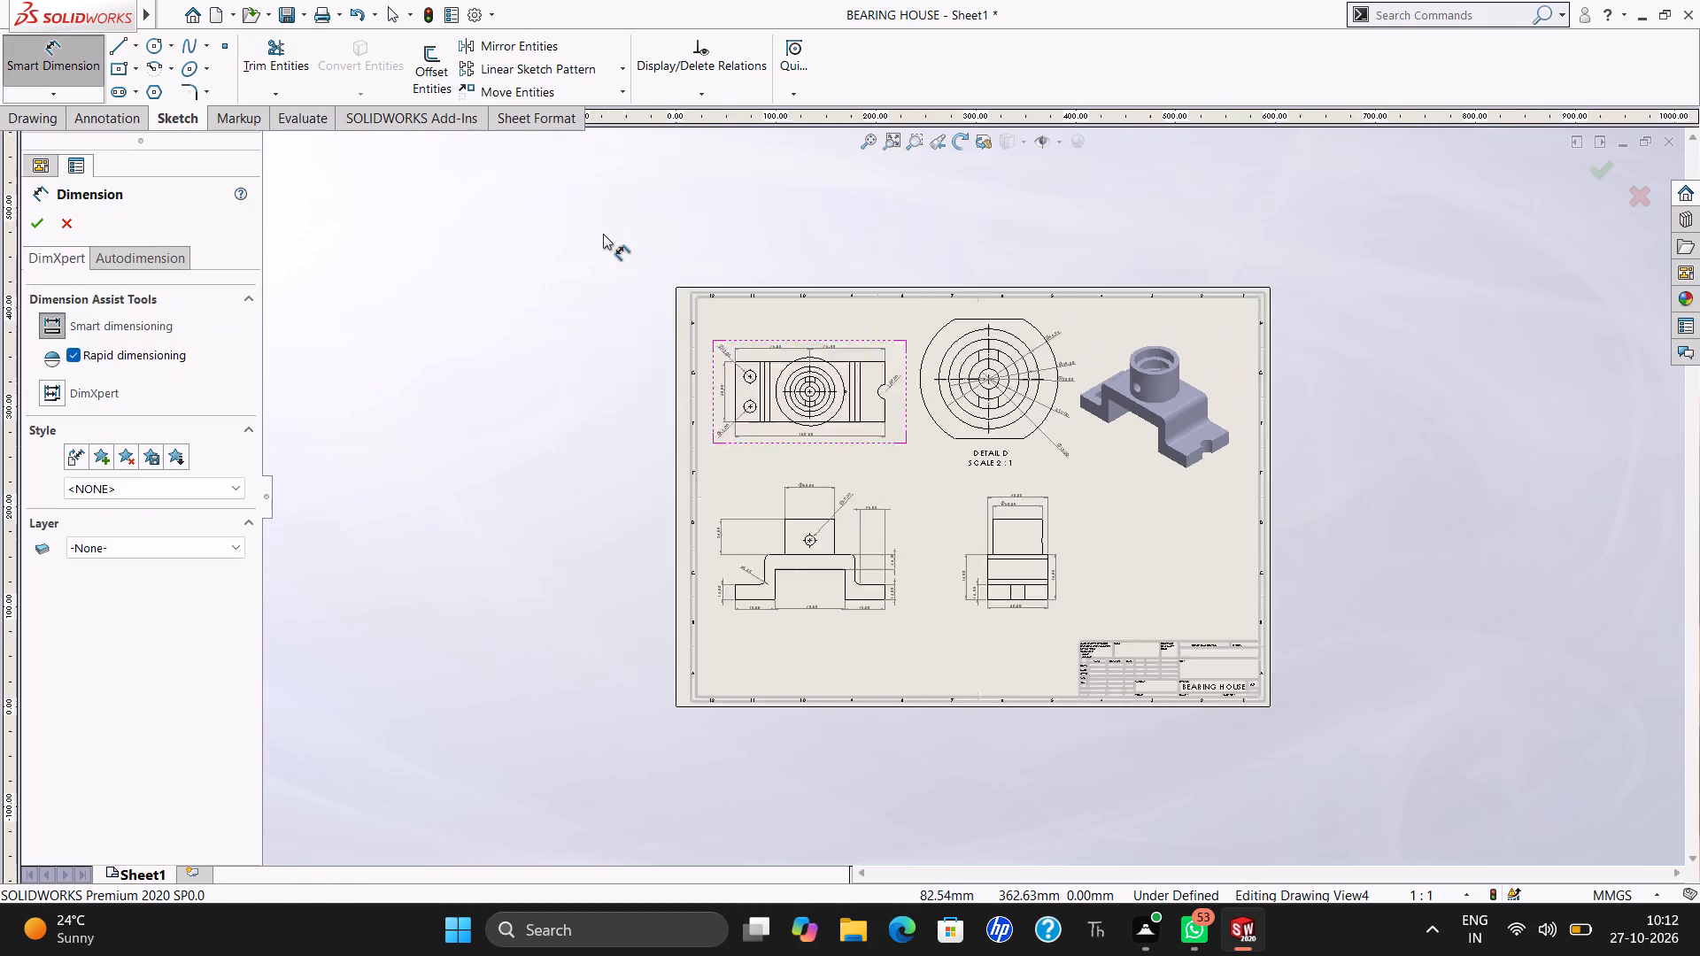
scroll(603, 234, "down", 7, "ctrl")
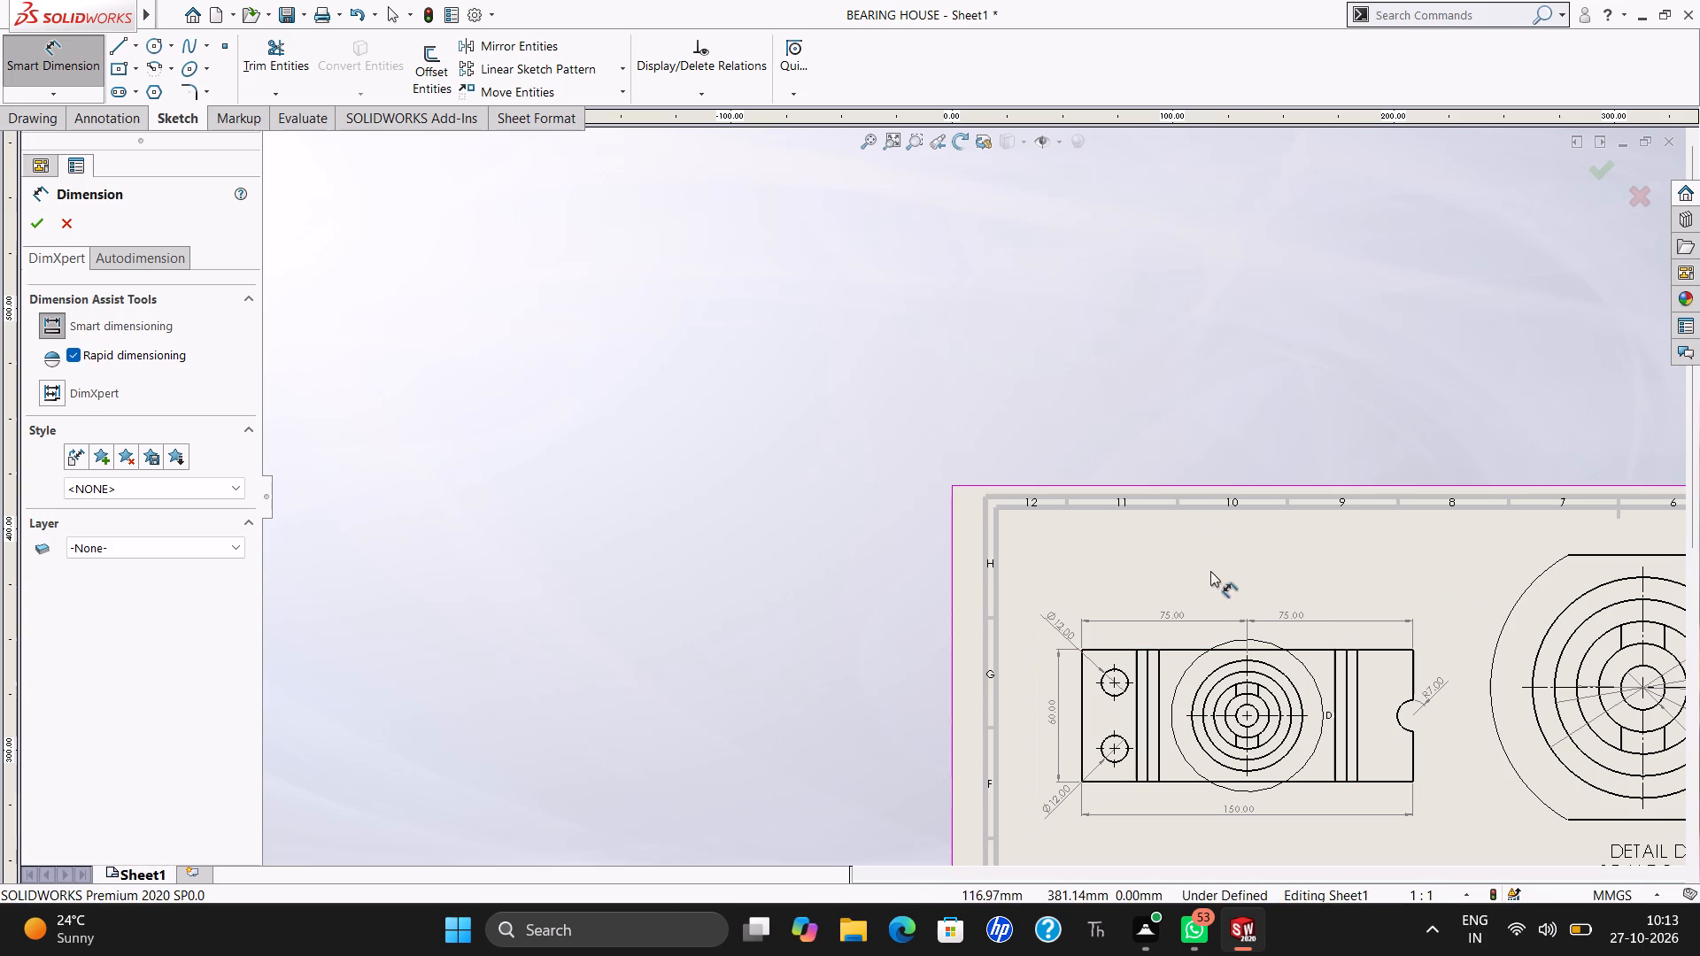
left_click(1287, 677)
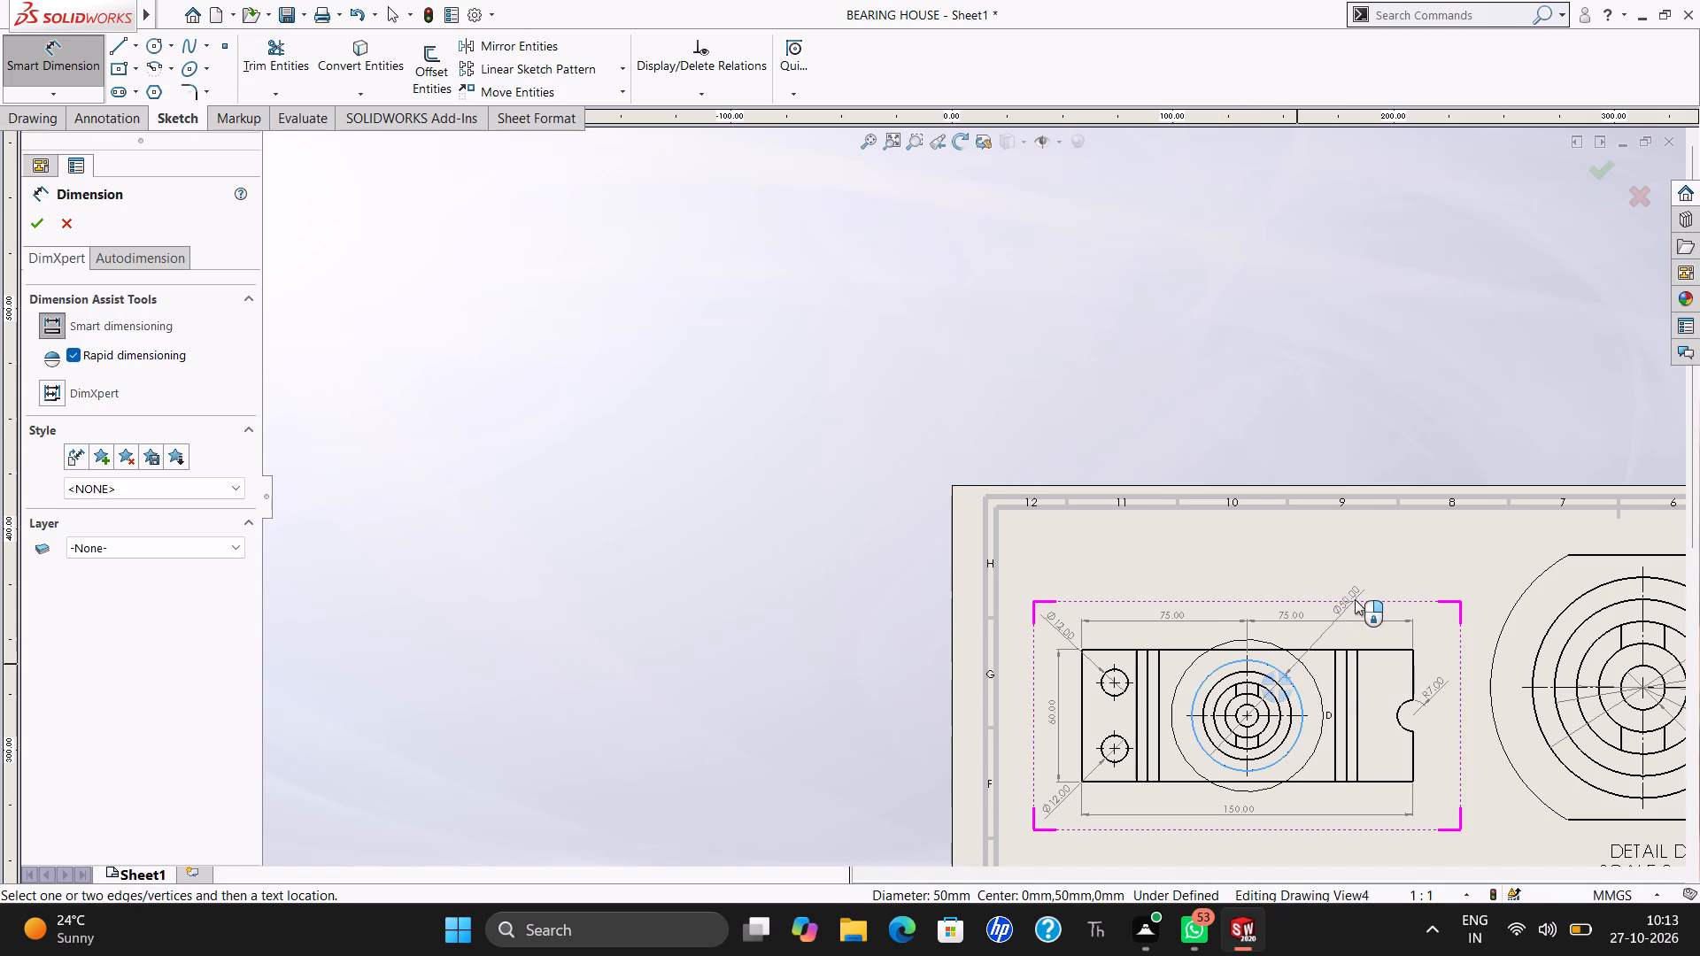
left_click(1356, 597)
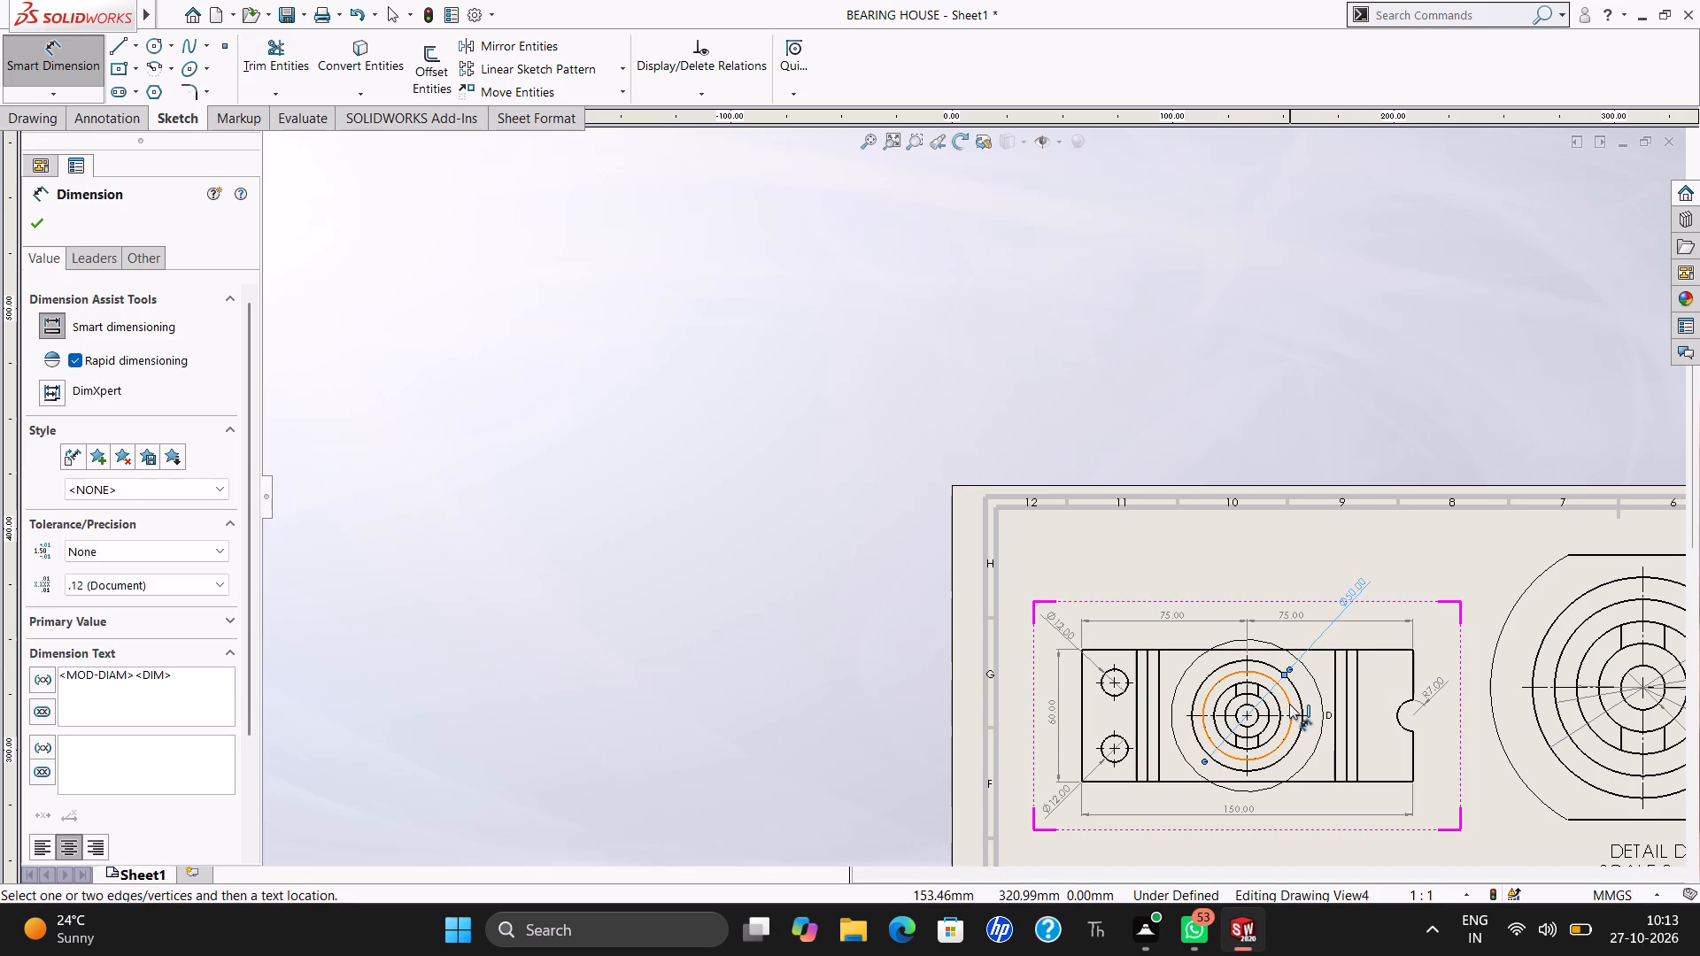
left_click_drag(1289, 704, 1377, 621)
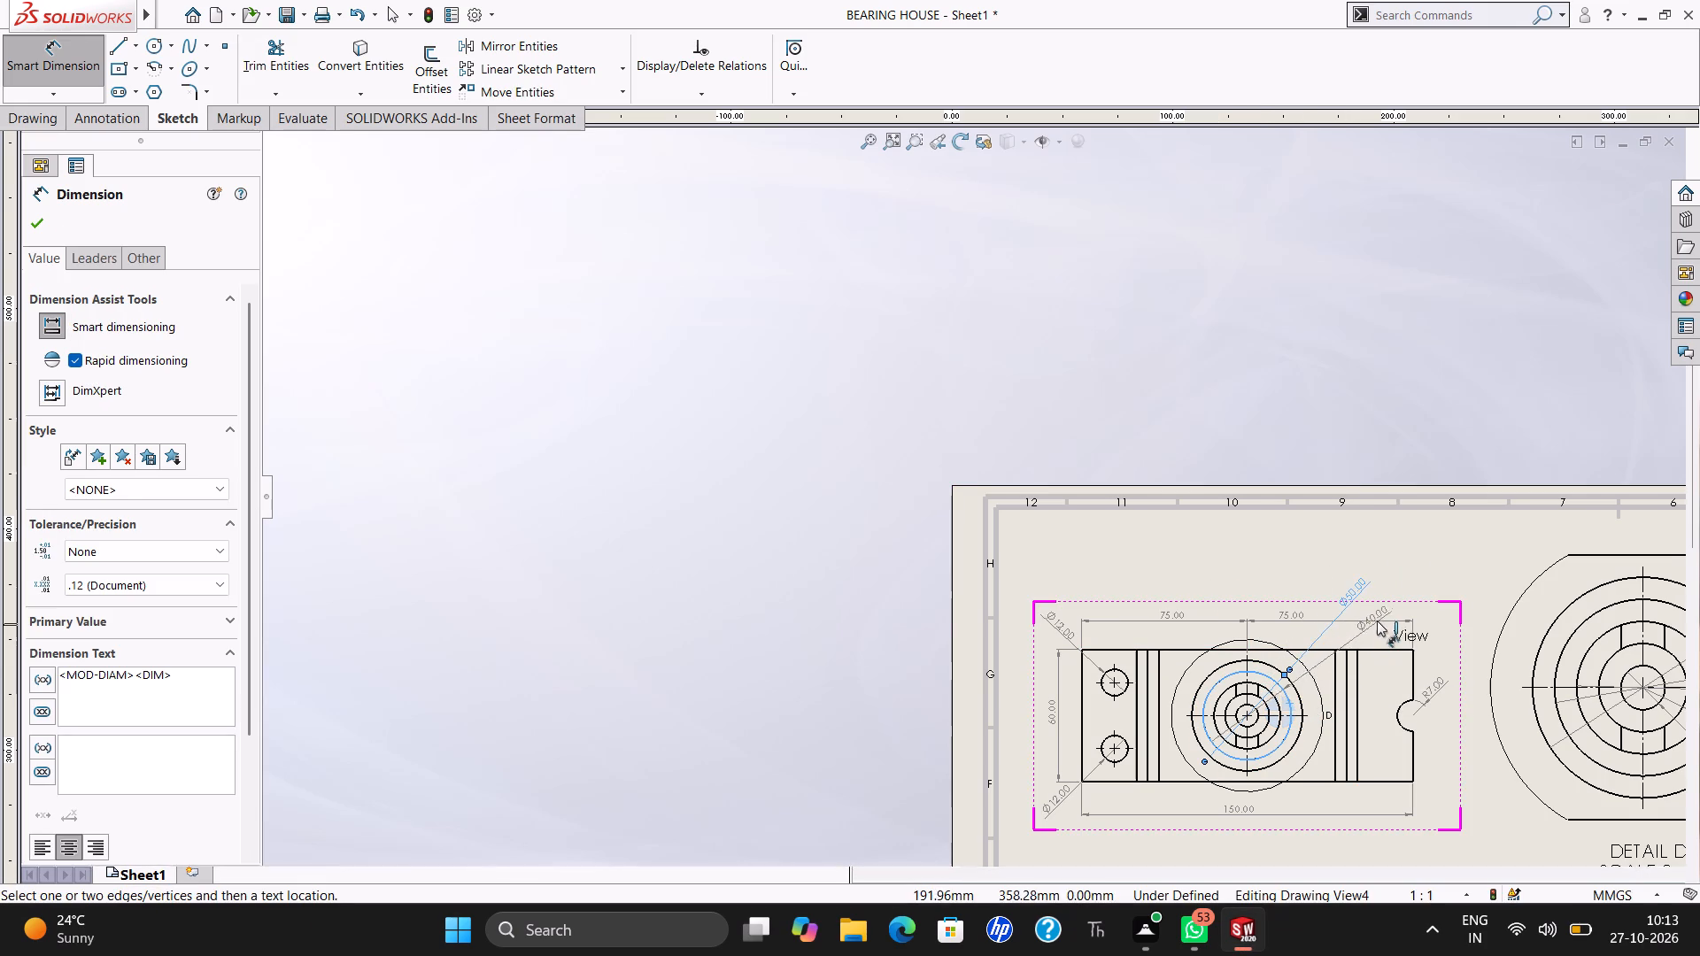
left_click_drag(1377, 621, 1400, 607)
left_click(1400, 607)
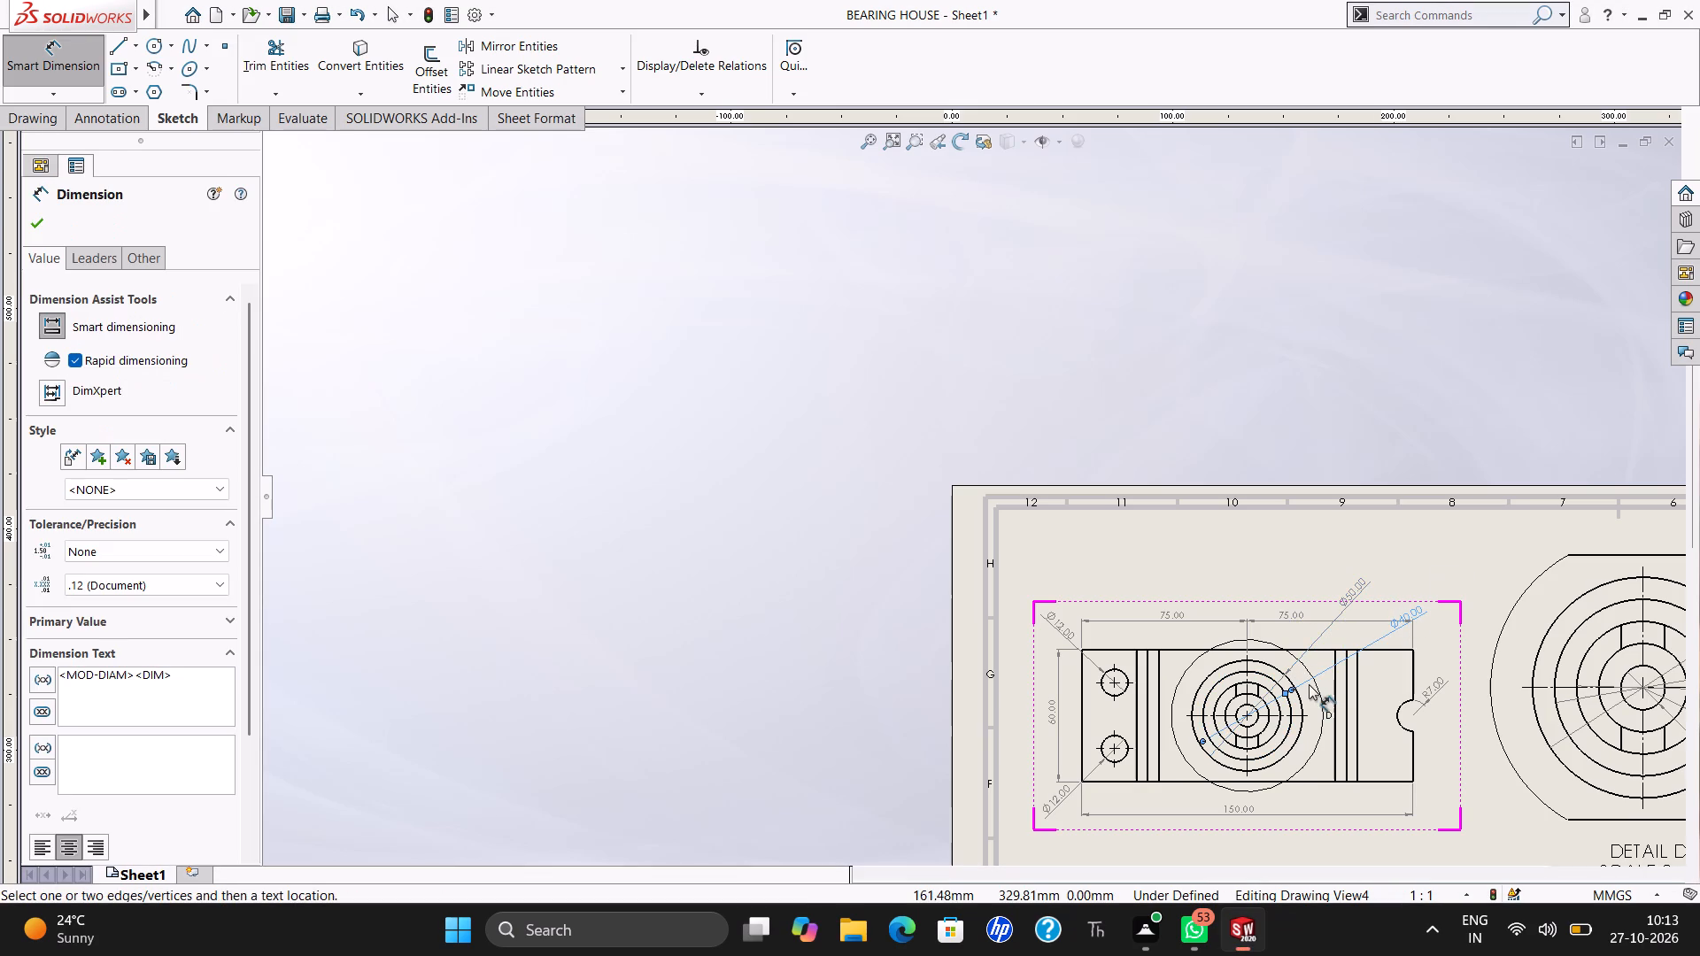
Dimension the third boss circle's diameter, the radius of the slotted arc inside it, and the diameter of the central hole in the top view.
left_click(1277, 726)
left_click(1277, 726)
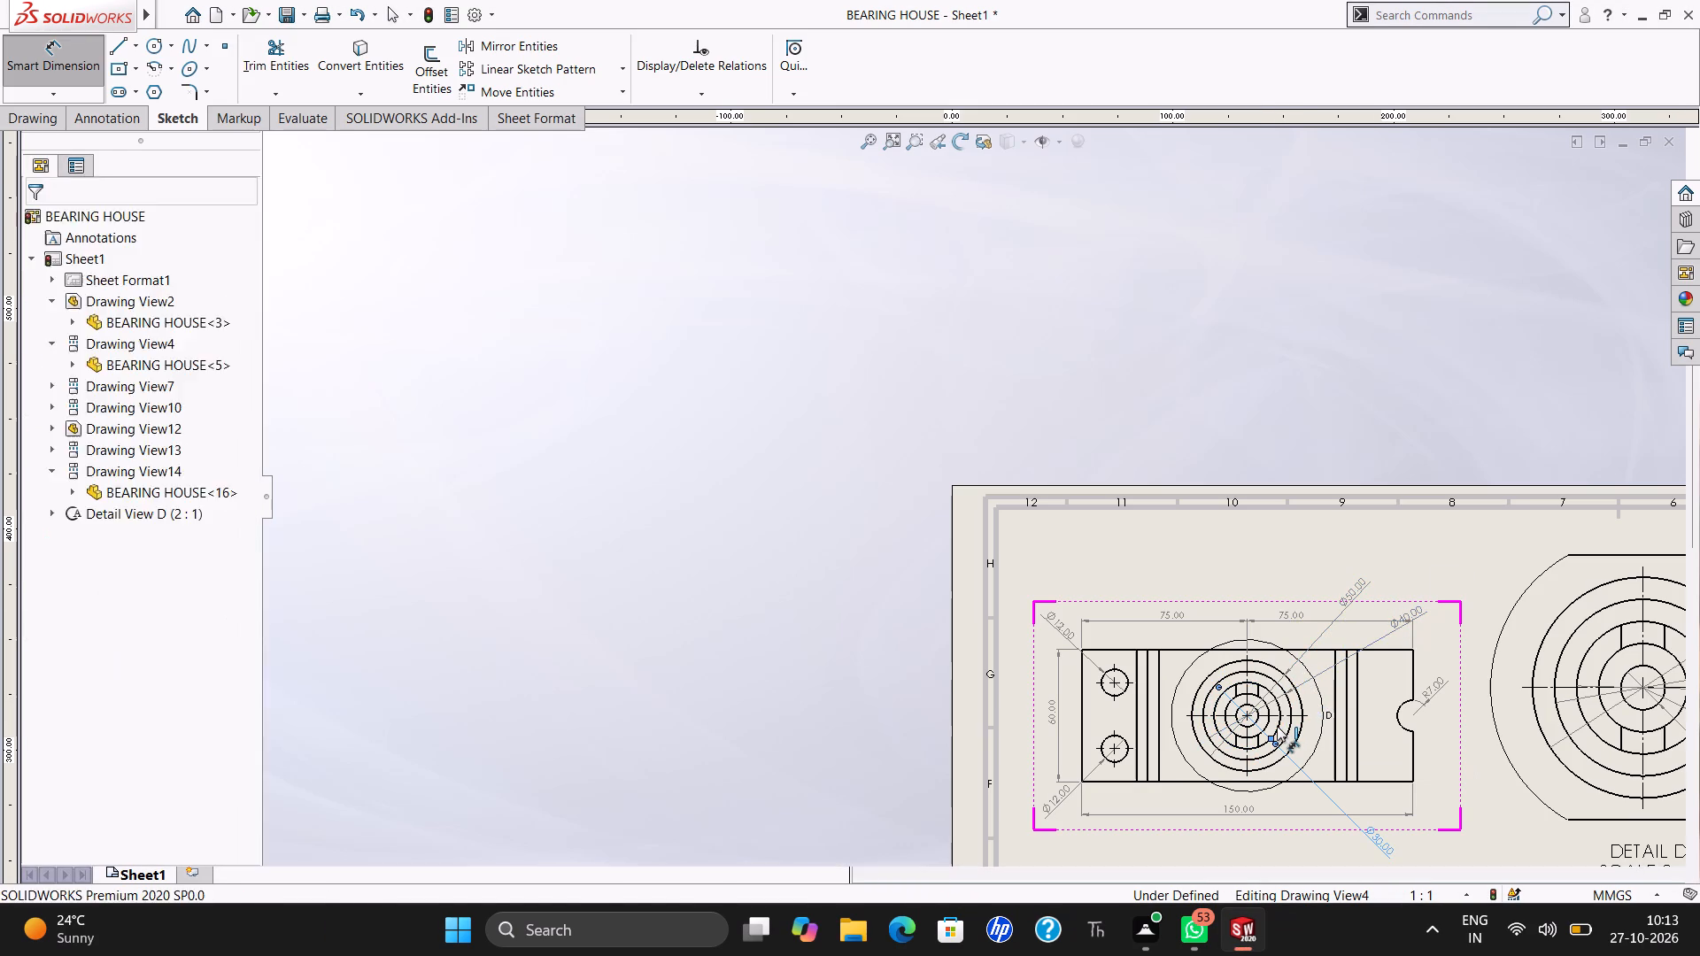
left_click(1231, 729)
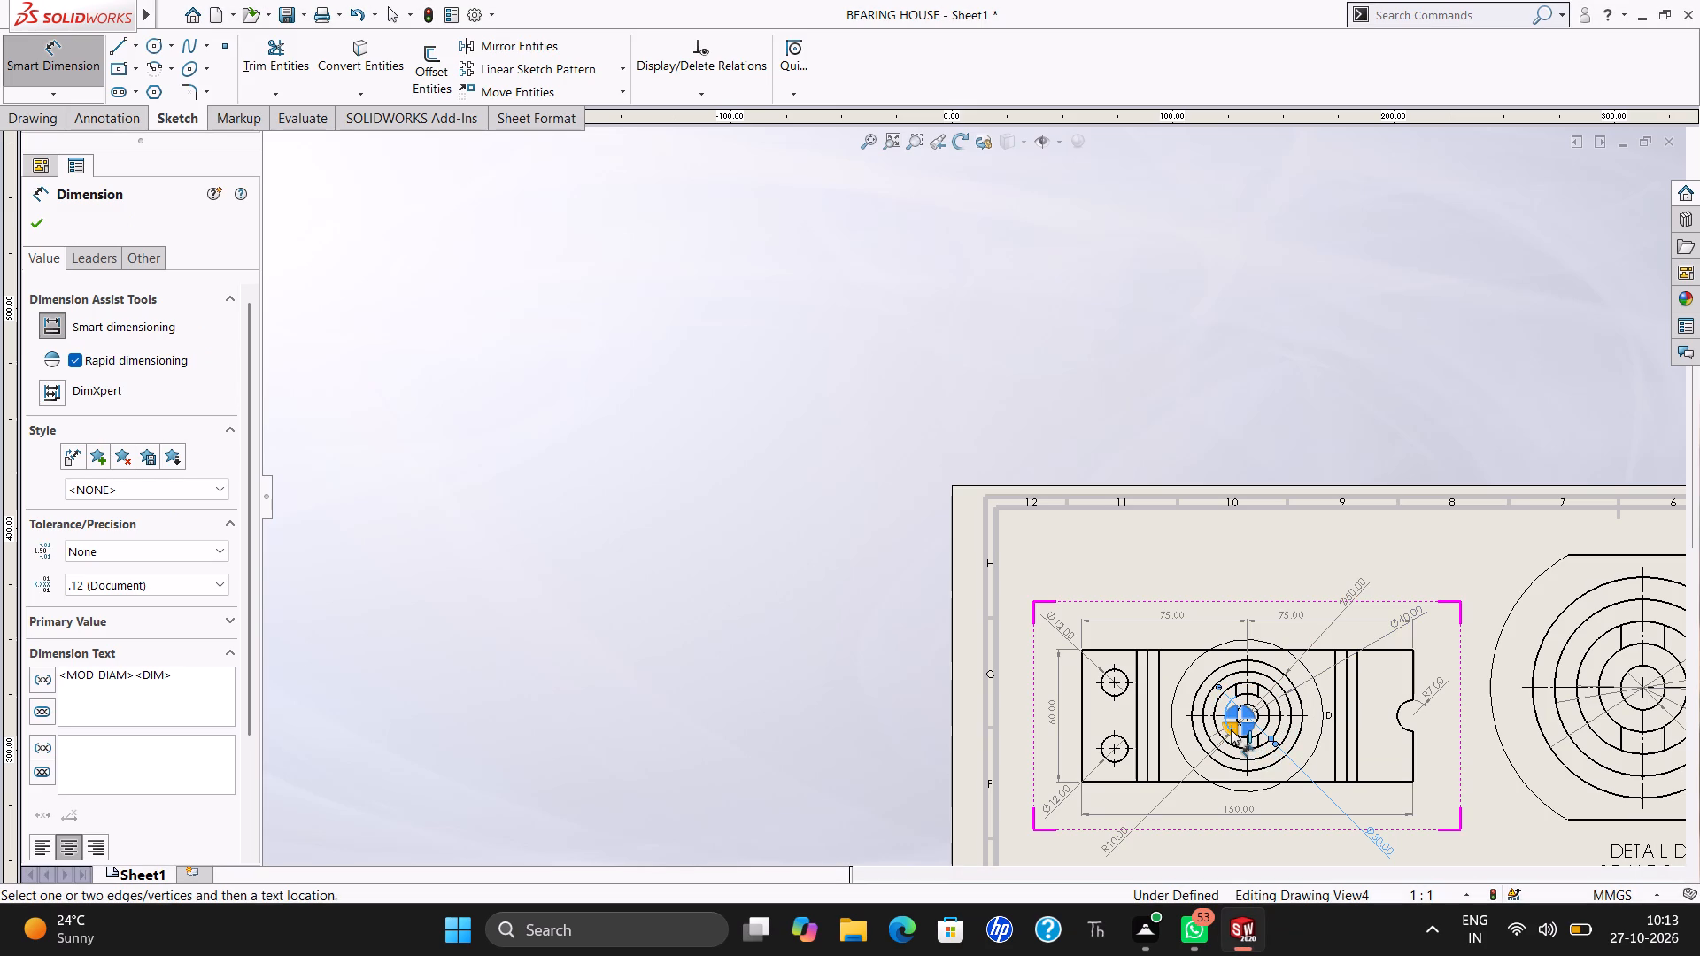
left_click(1231, 714)
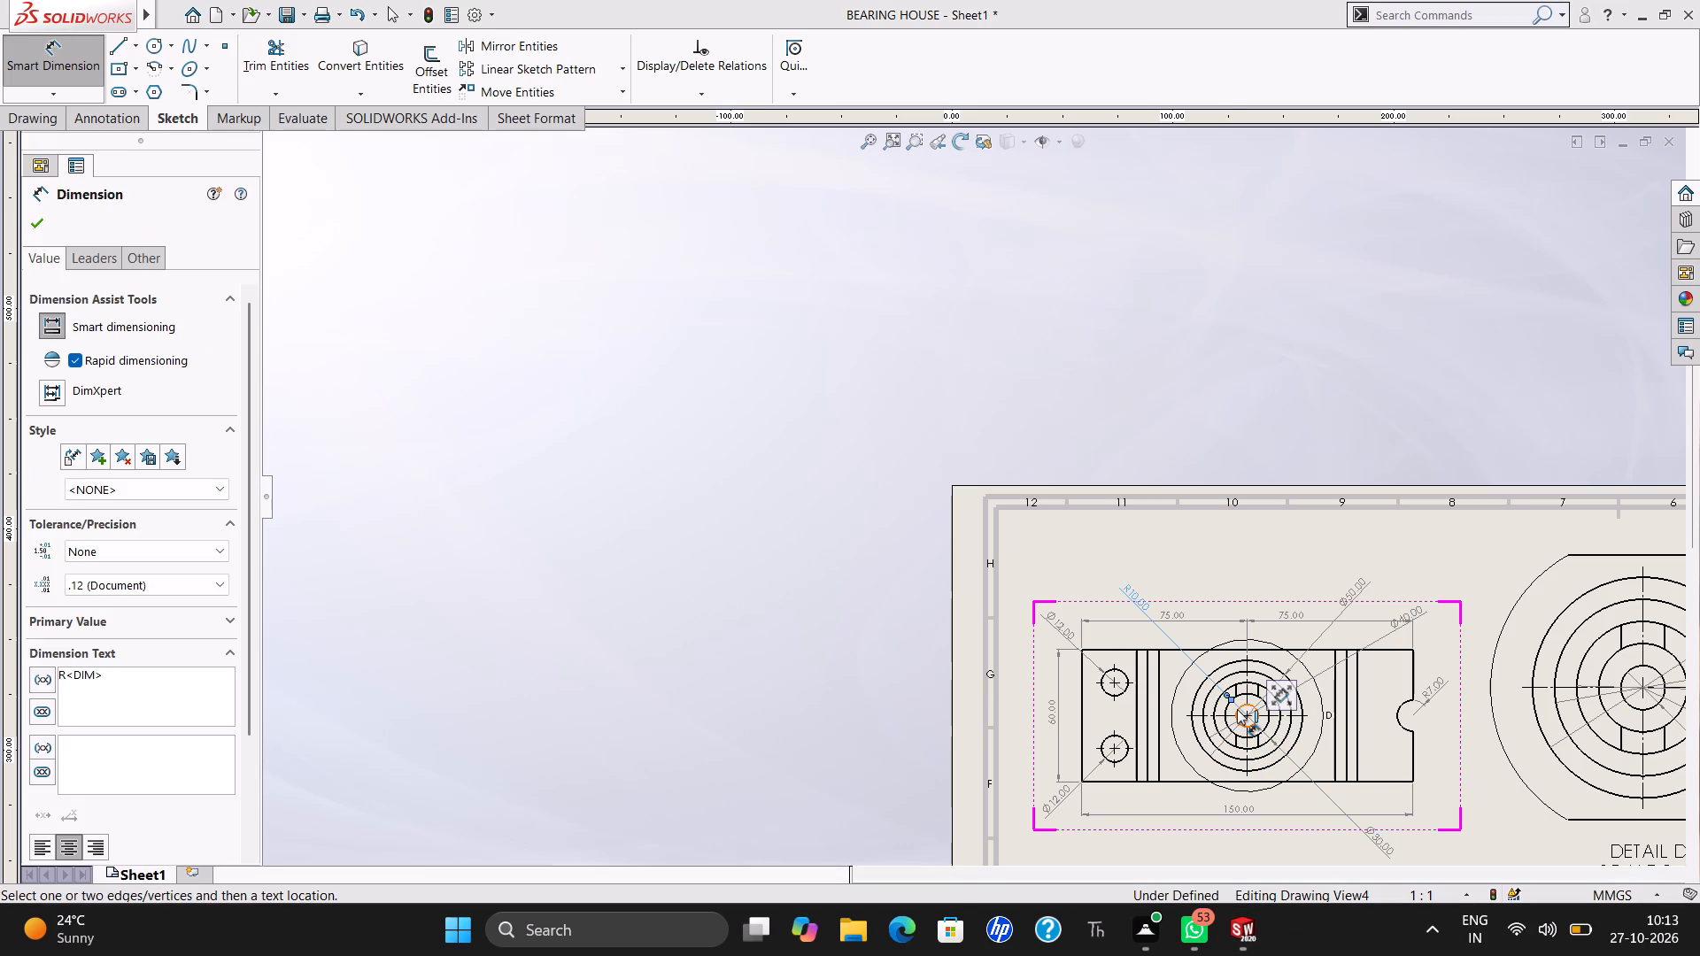
left_click(1237, 709)
left_click(1237, 709)
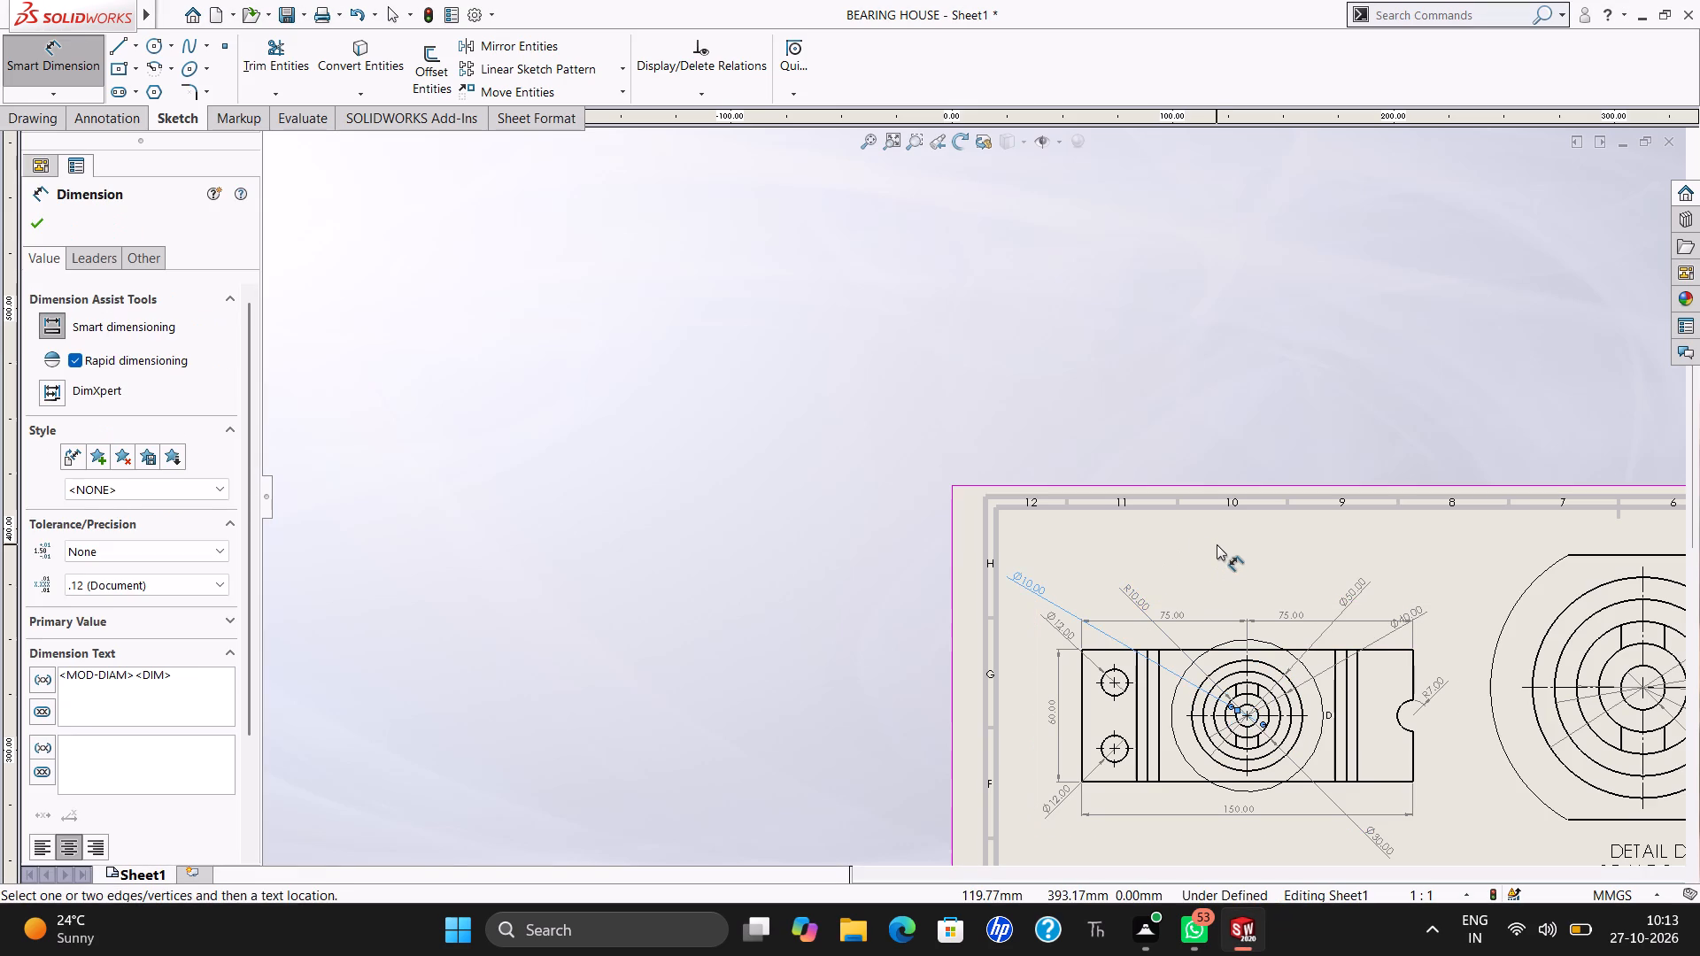
key("Escape")
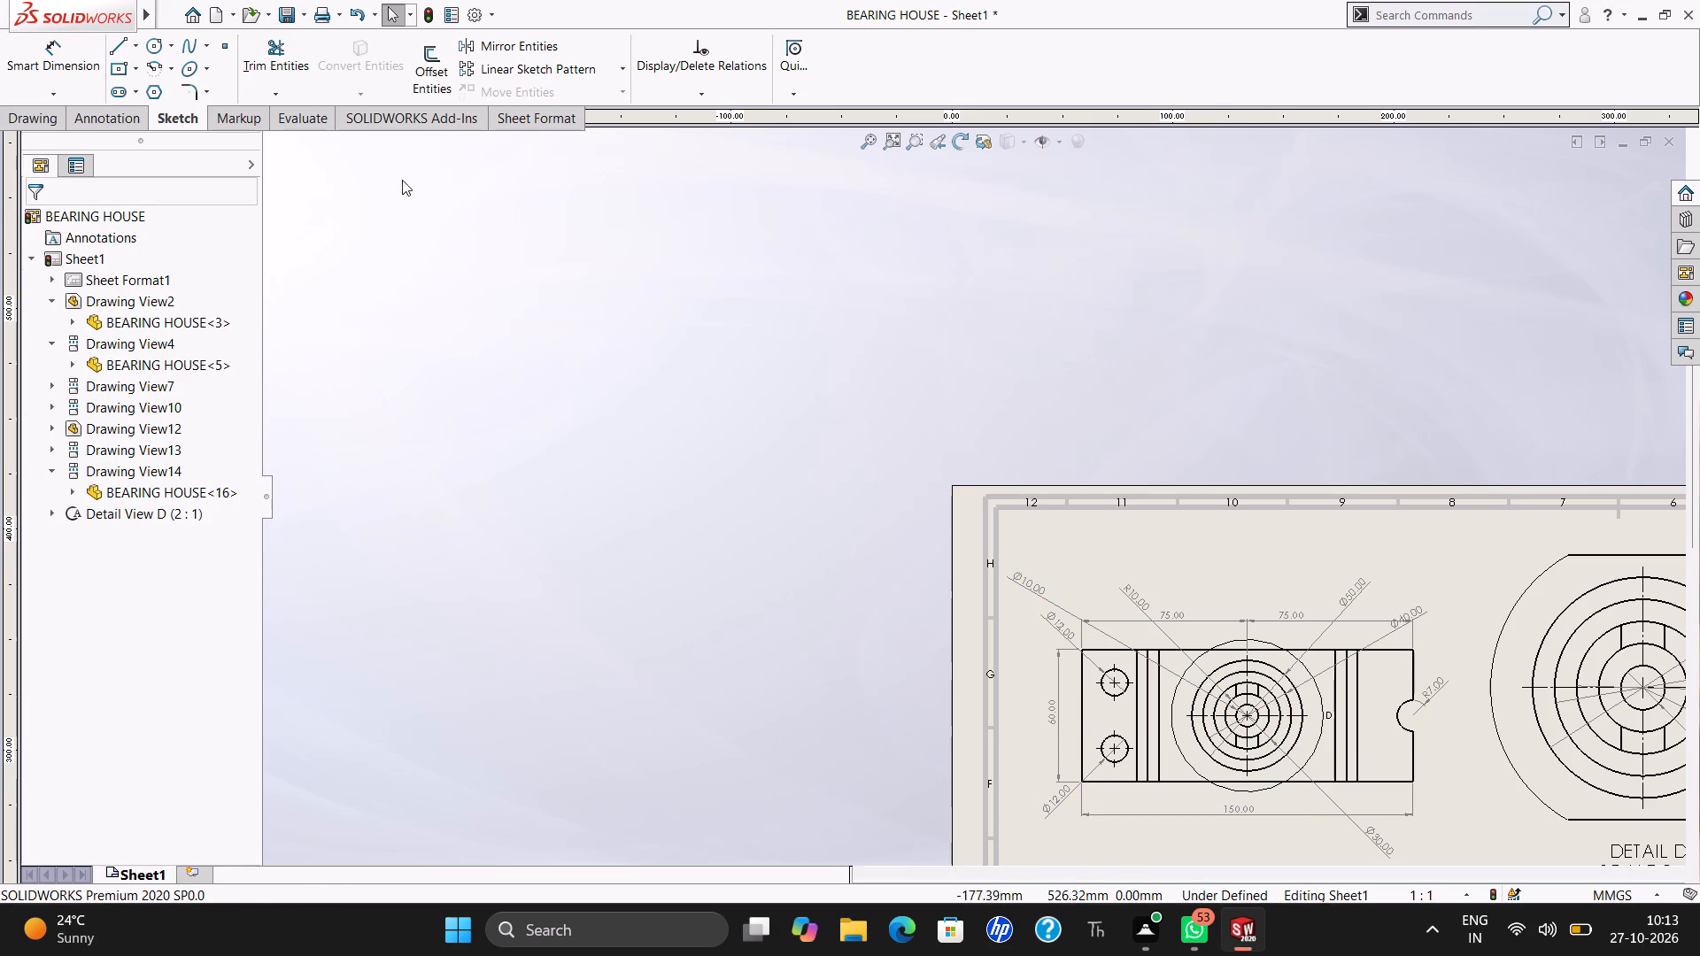
Dimension the vertical centre-to-centre spacing of the plate's two mounting holes, placing the value between the overall width dimension and the plate.
left_click(40, 71)
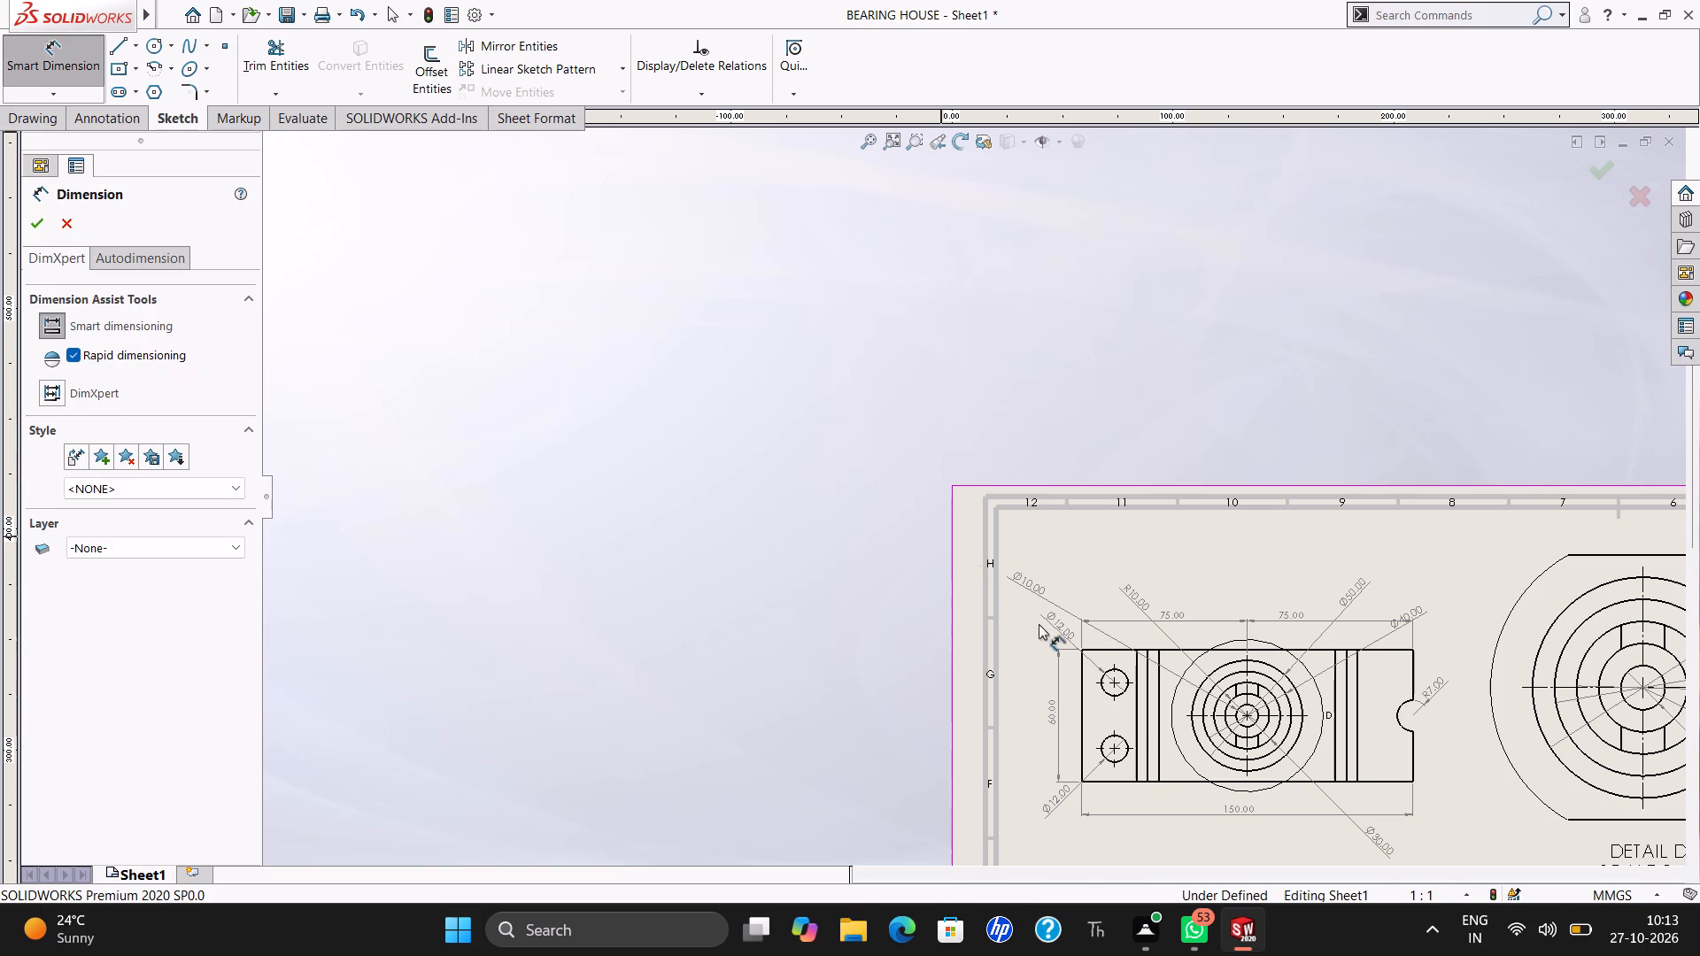
left_click_drag(1114, 682, 1115, 748)
left_click(1115, 748)
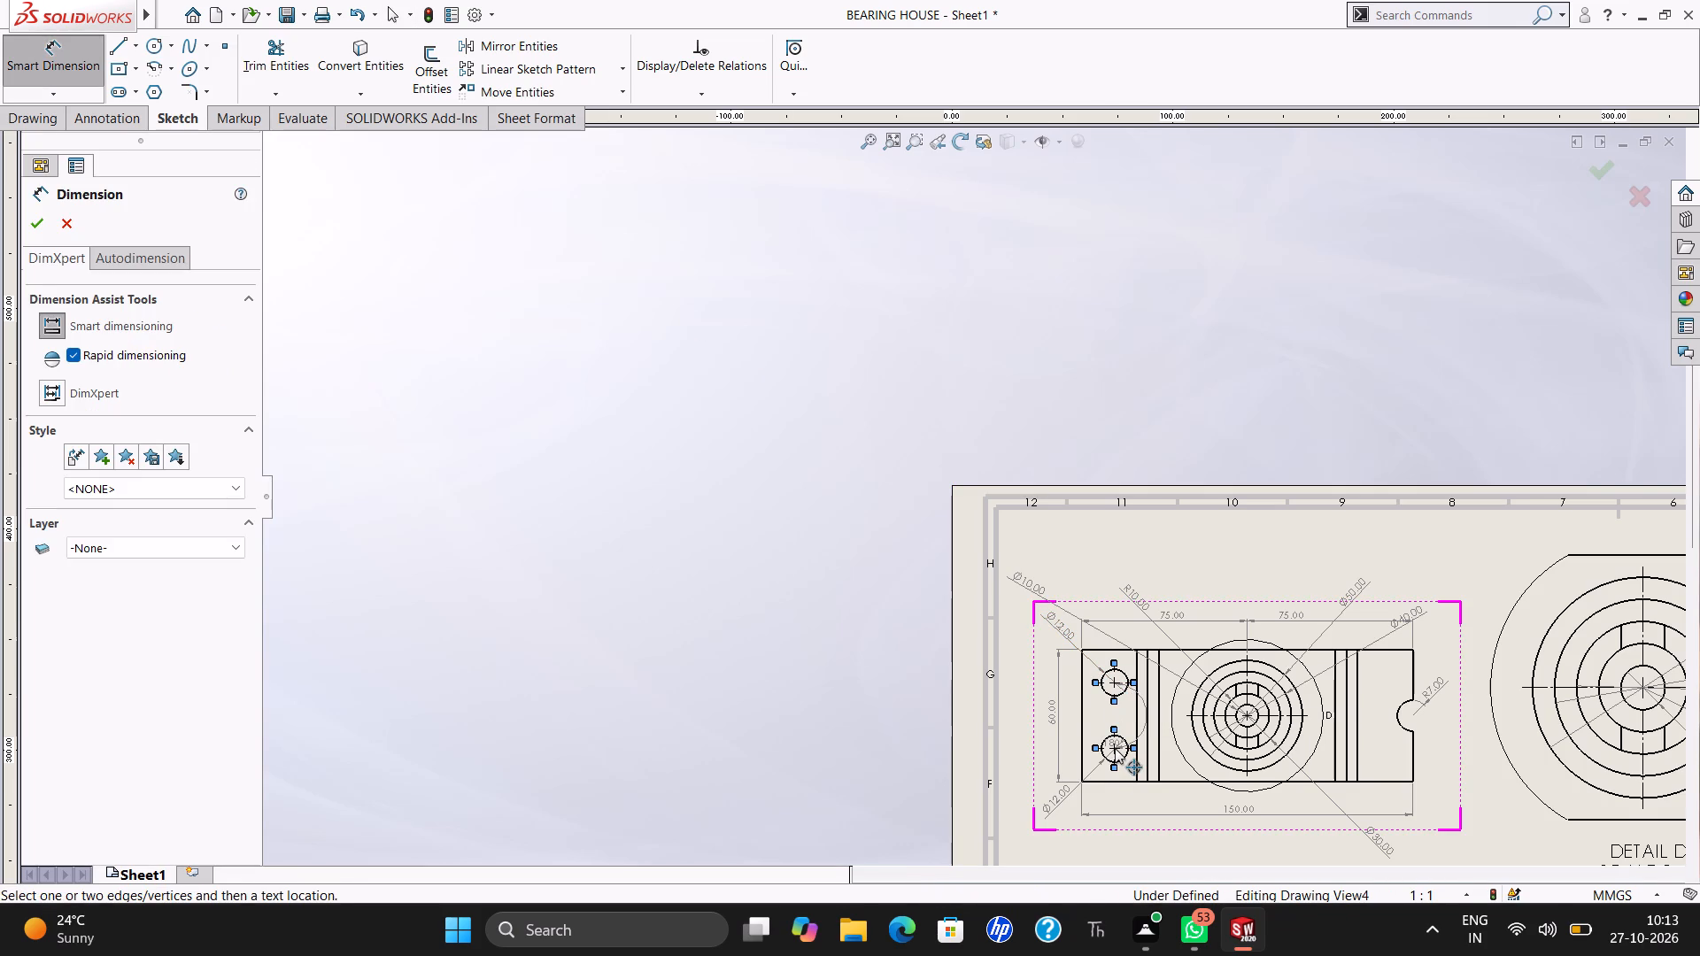
key("Escape")
key("Escape")
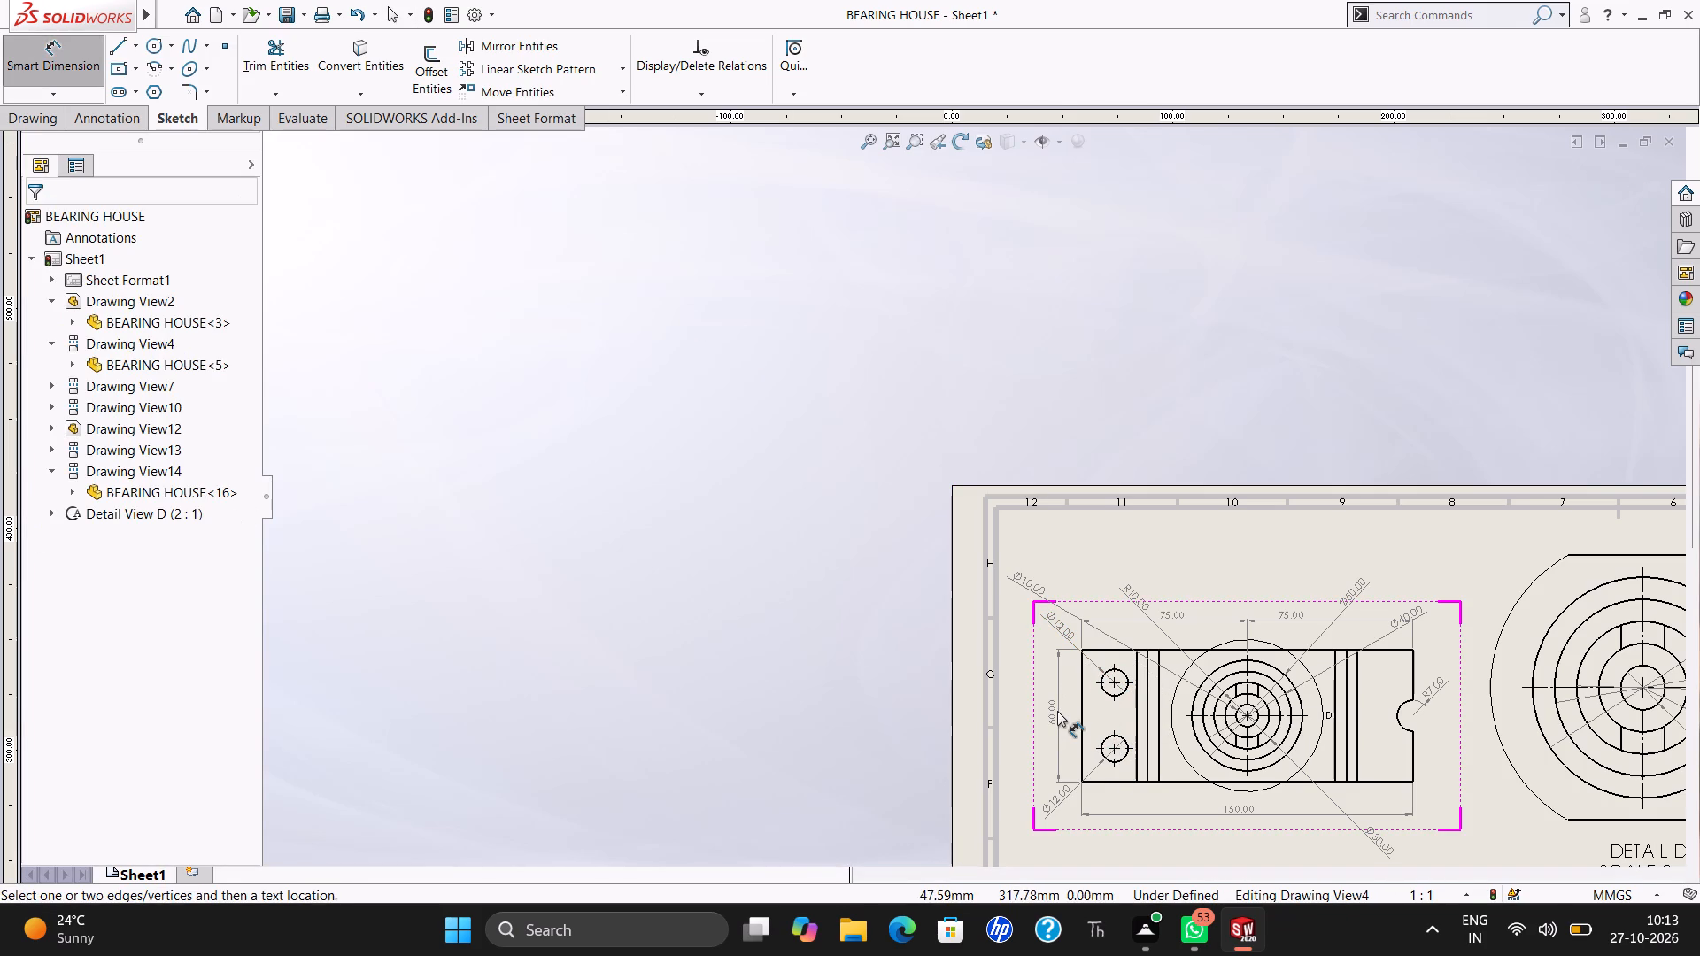
left_click(1093, 746)
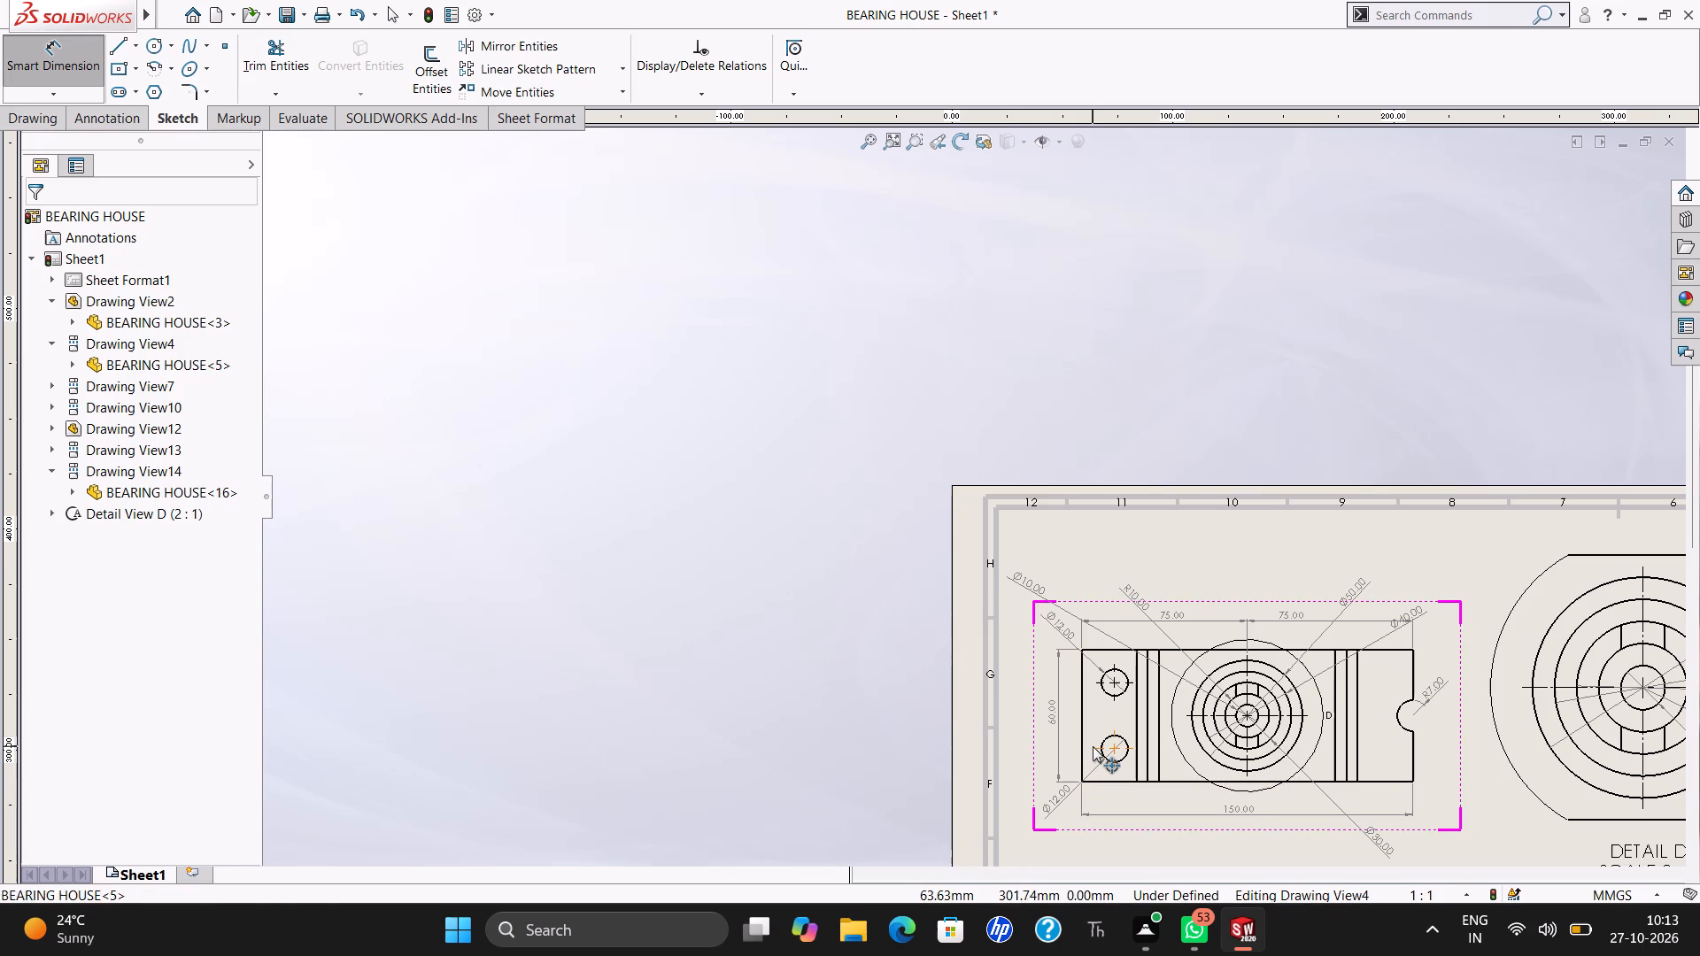
left_click(1094, 678)
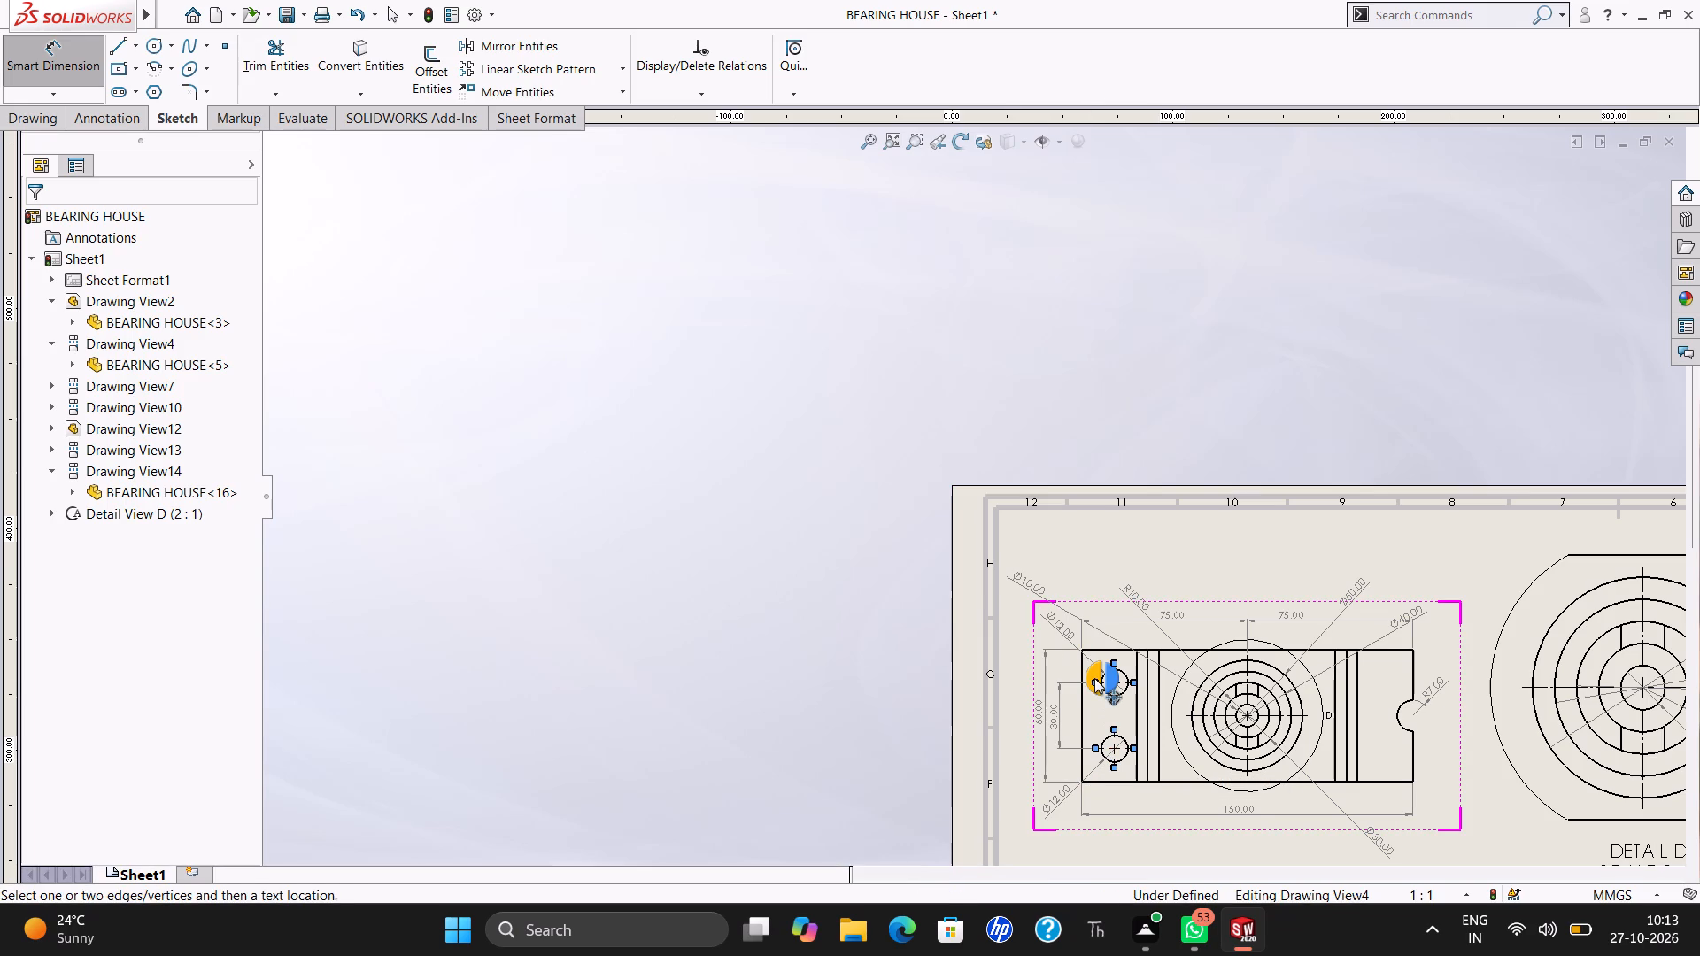
left_click(1090, 683)
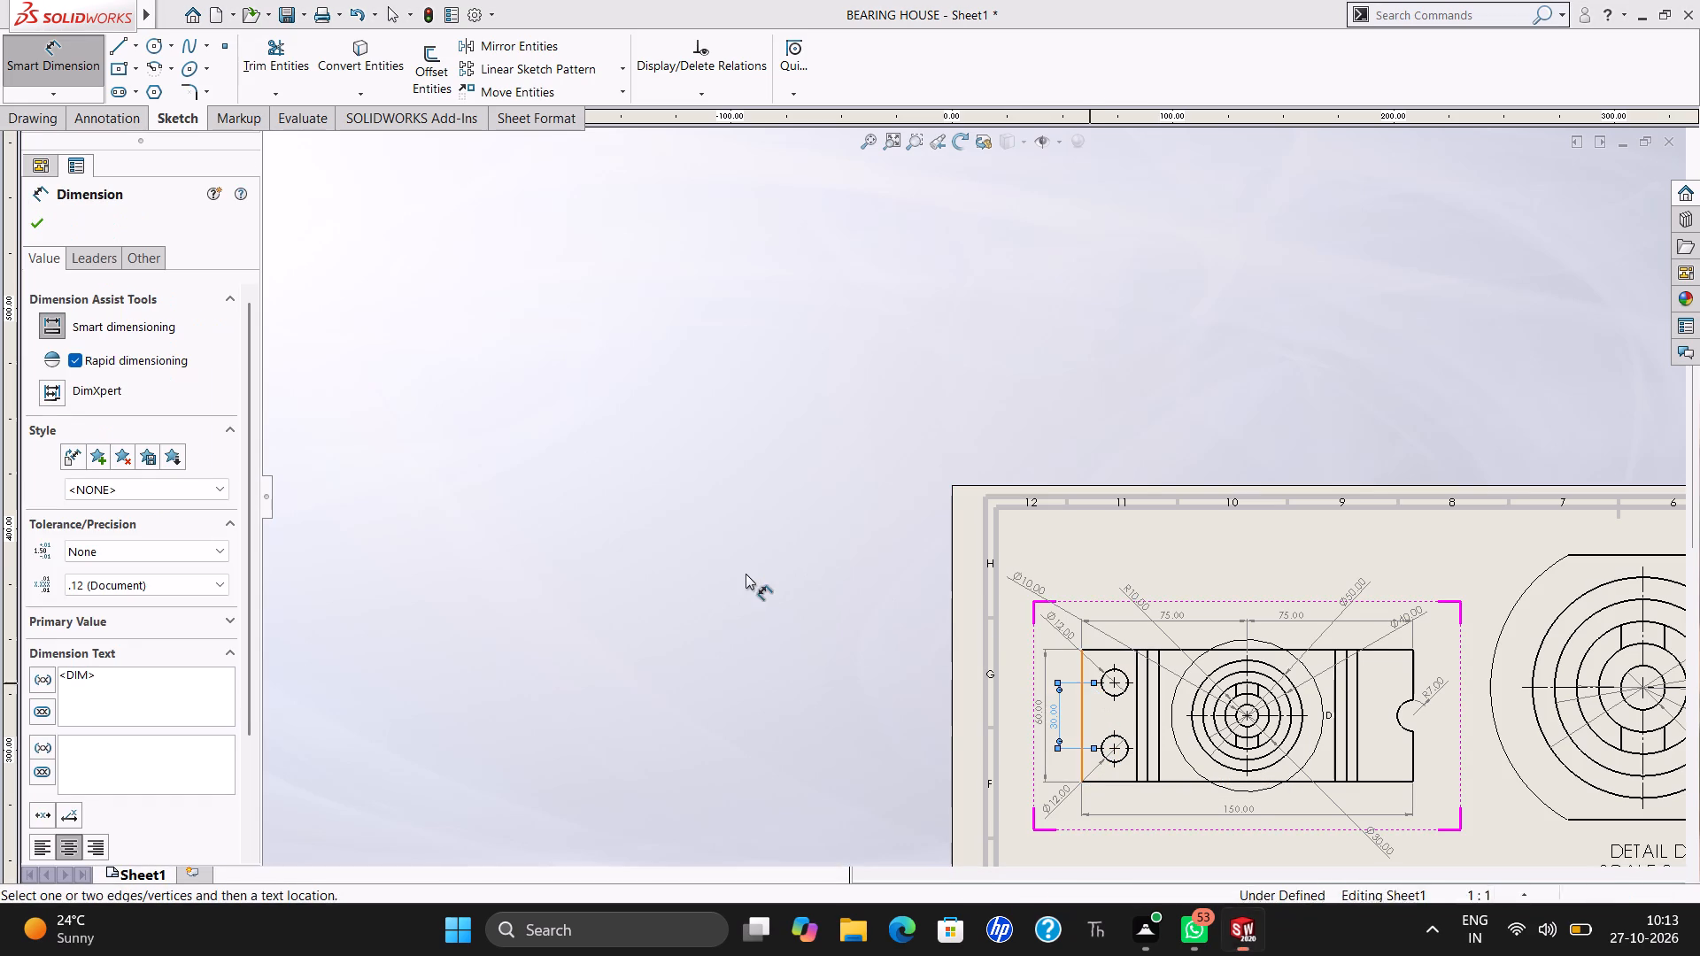
key("Escape")
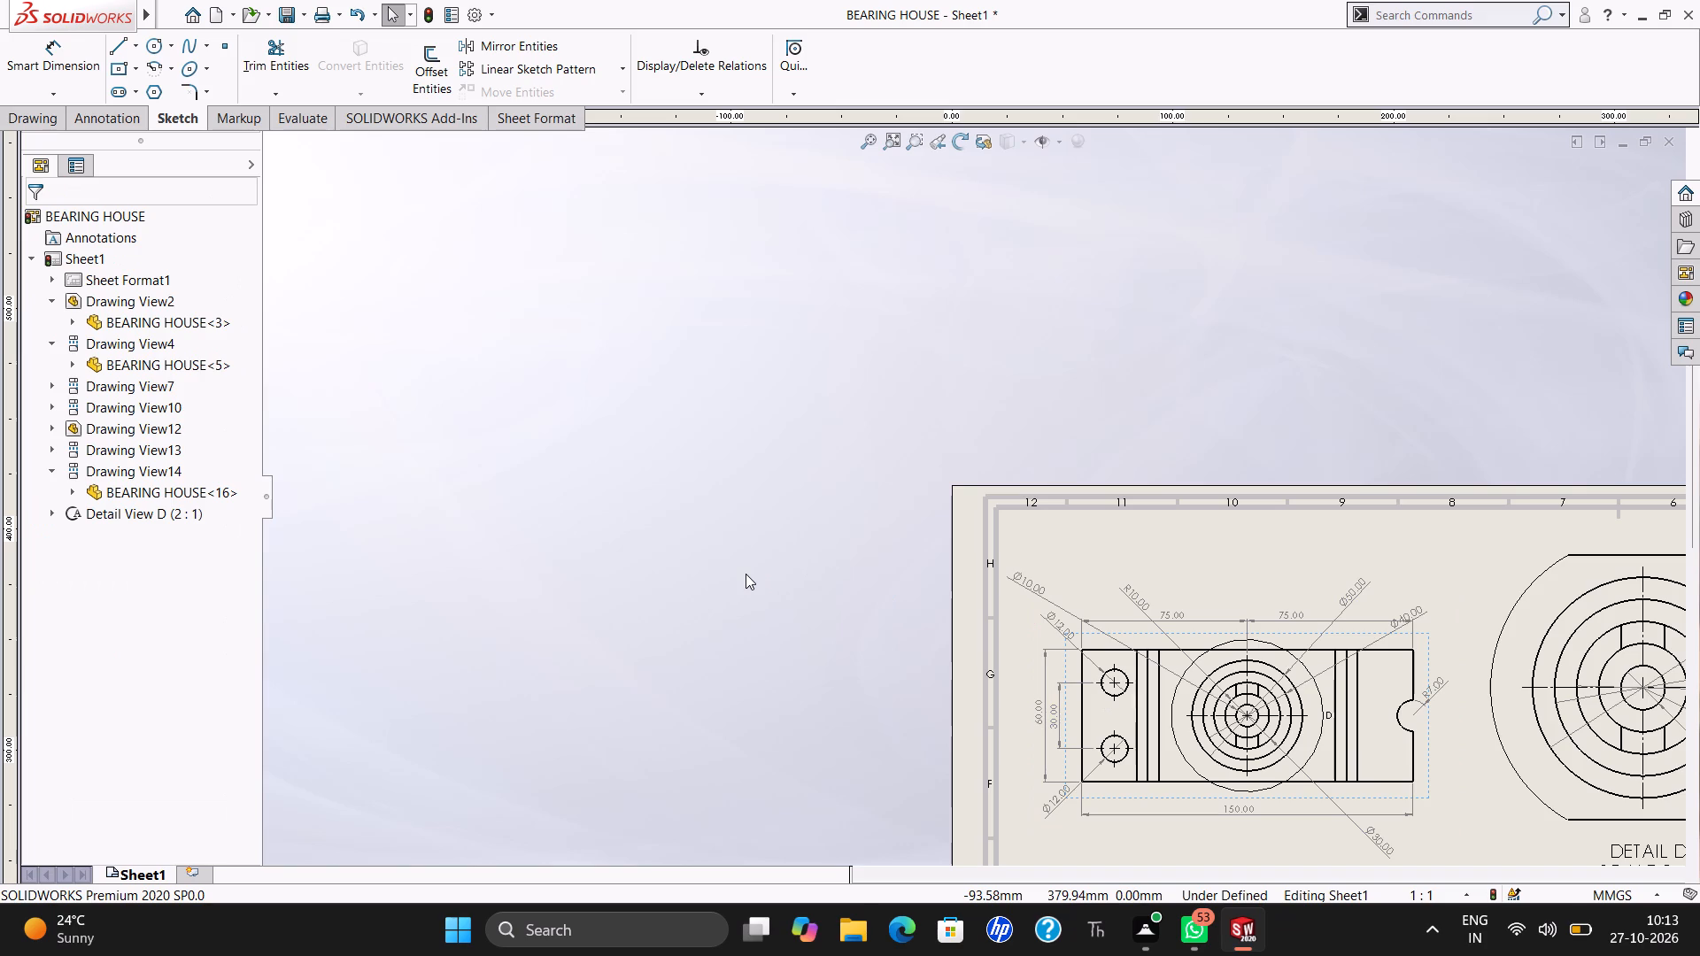
left_click(746, 574)
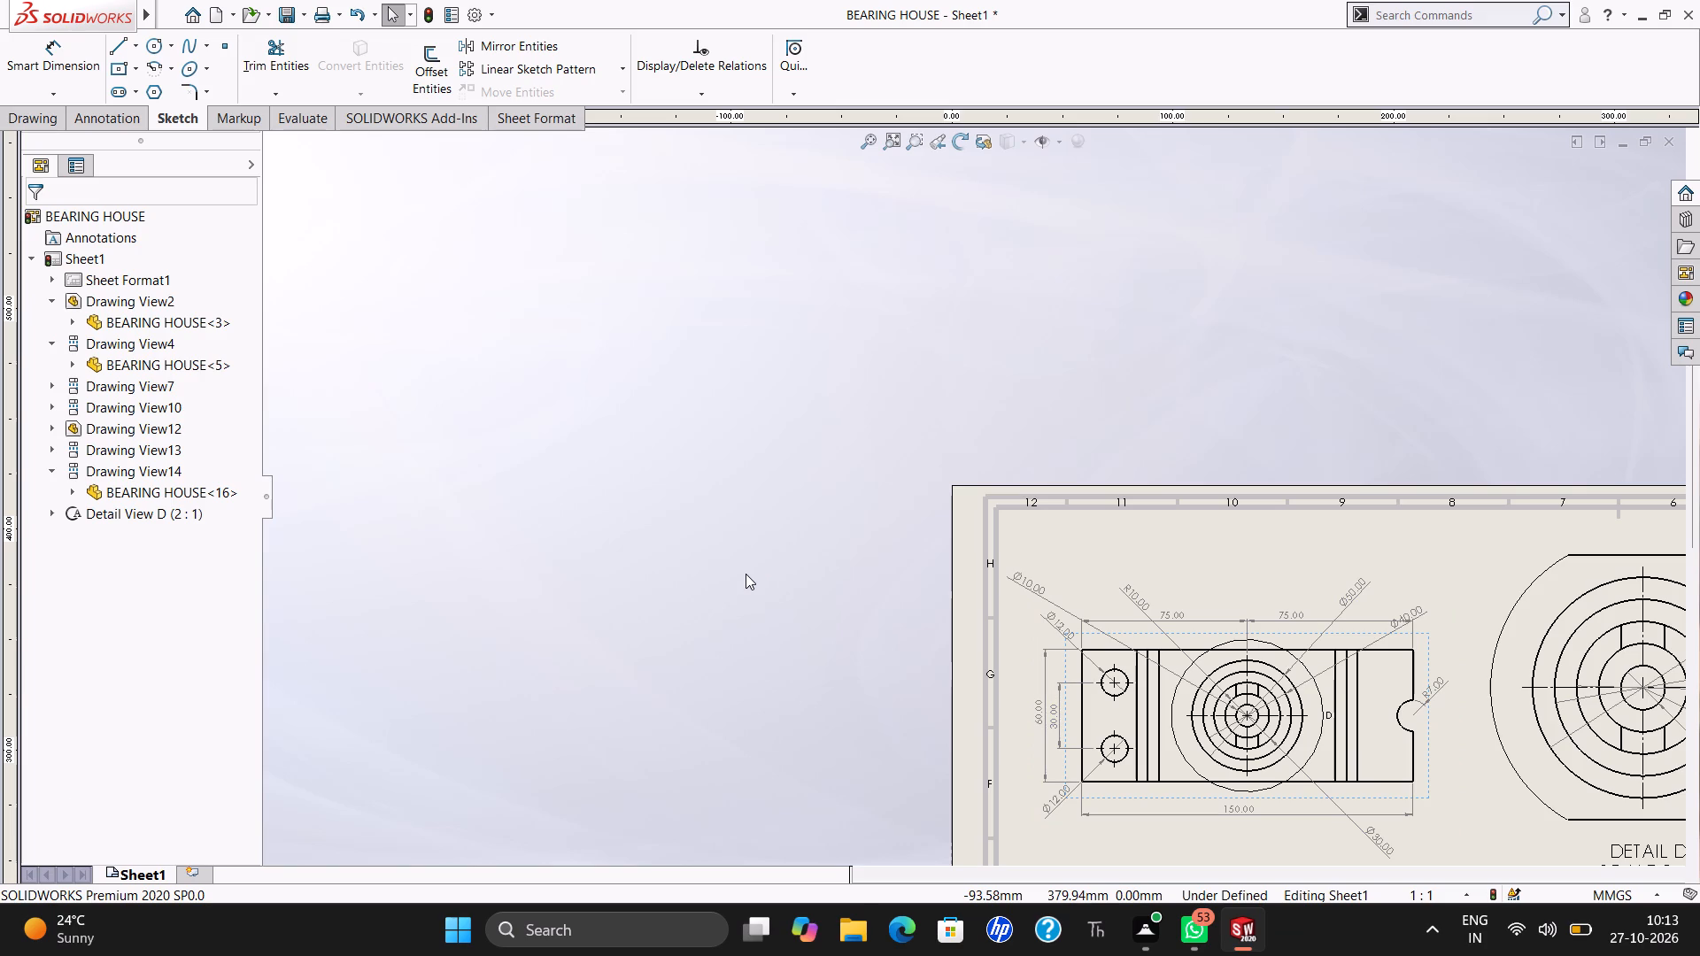
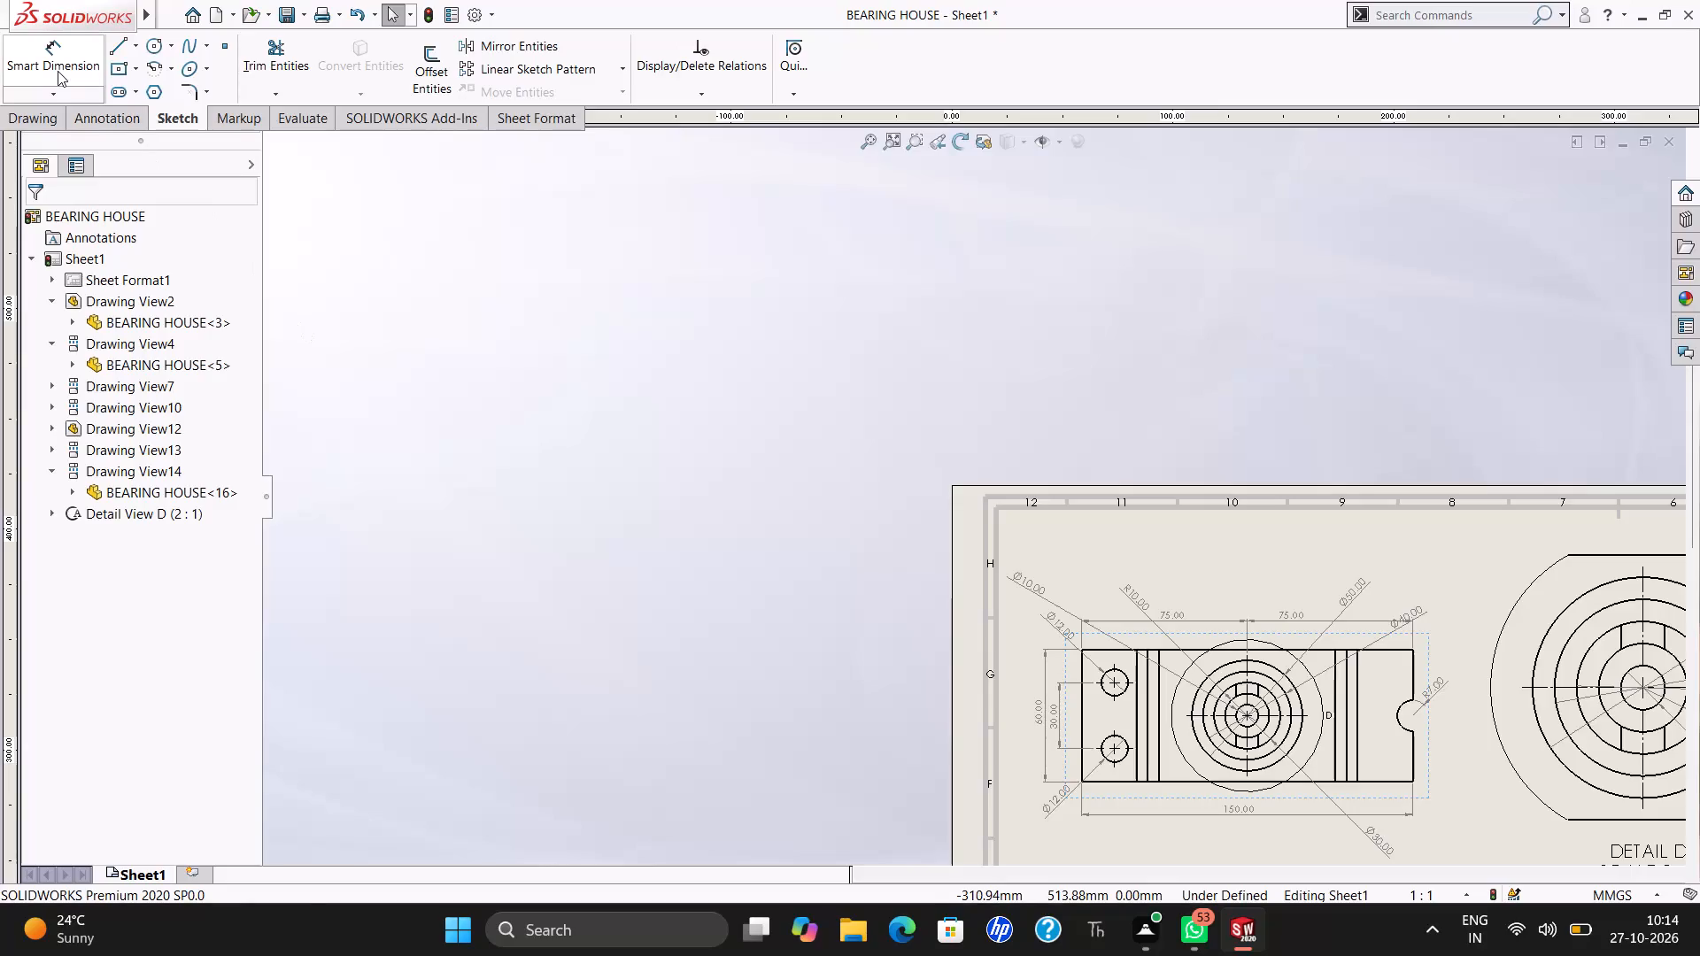
Dimension the horizontal distance between the two innermost vertical lines flanking the circles in Drawing View4, placing it above the paired 75.00 dimensions.
left_click(58, 71)
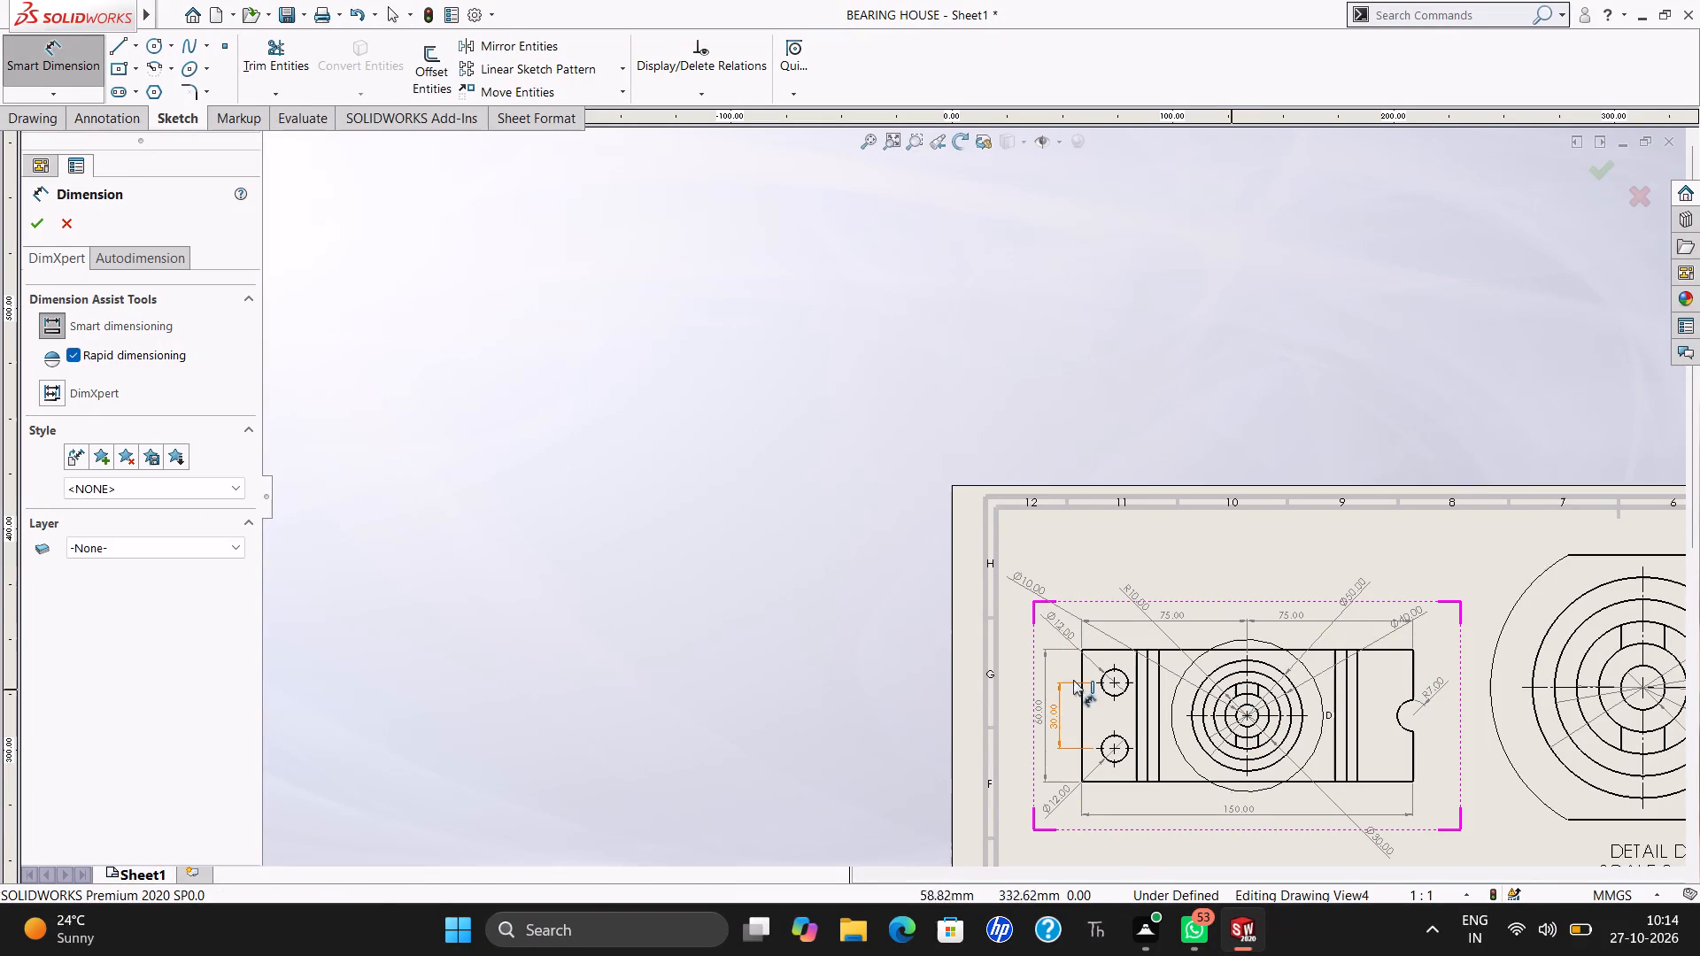
key("Escape")
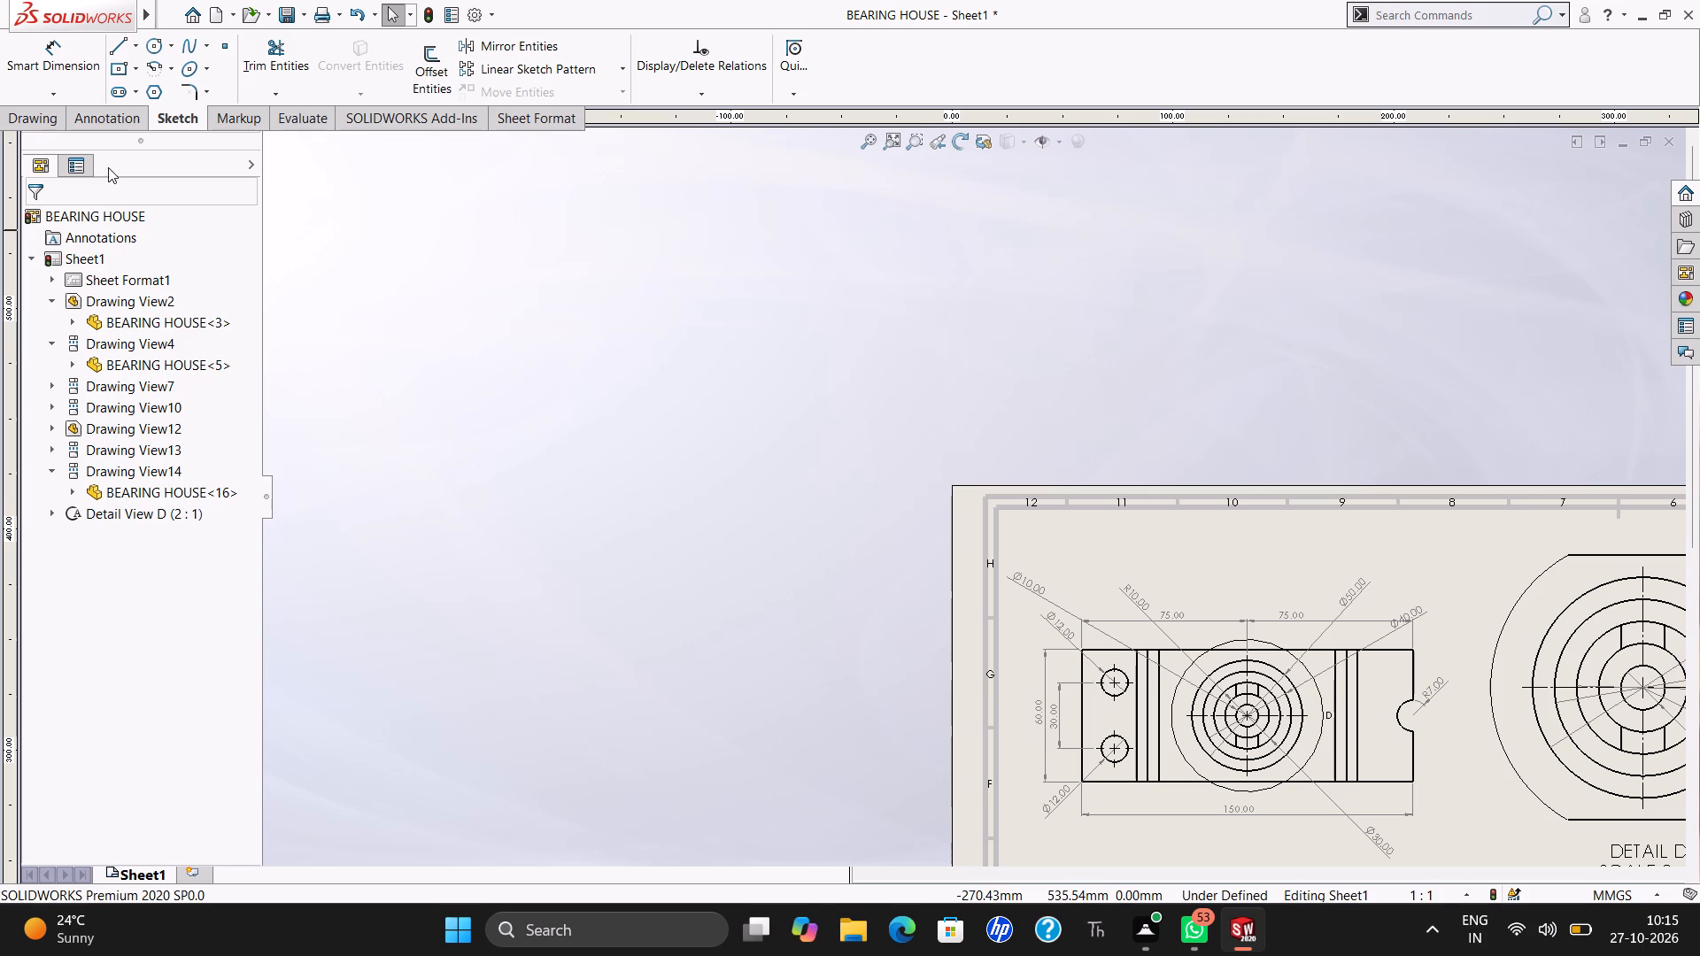
left_click(78, 56)
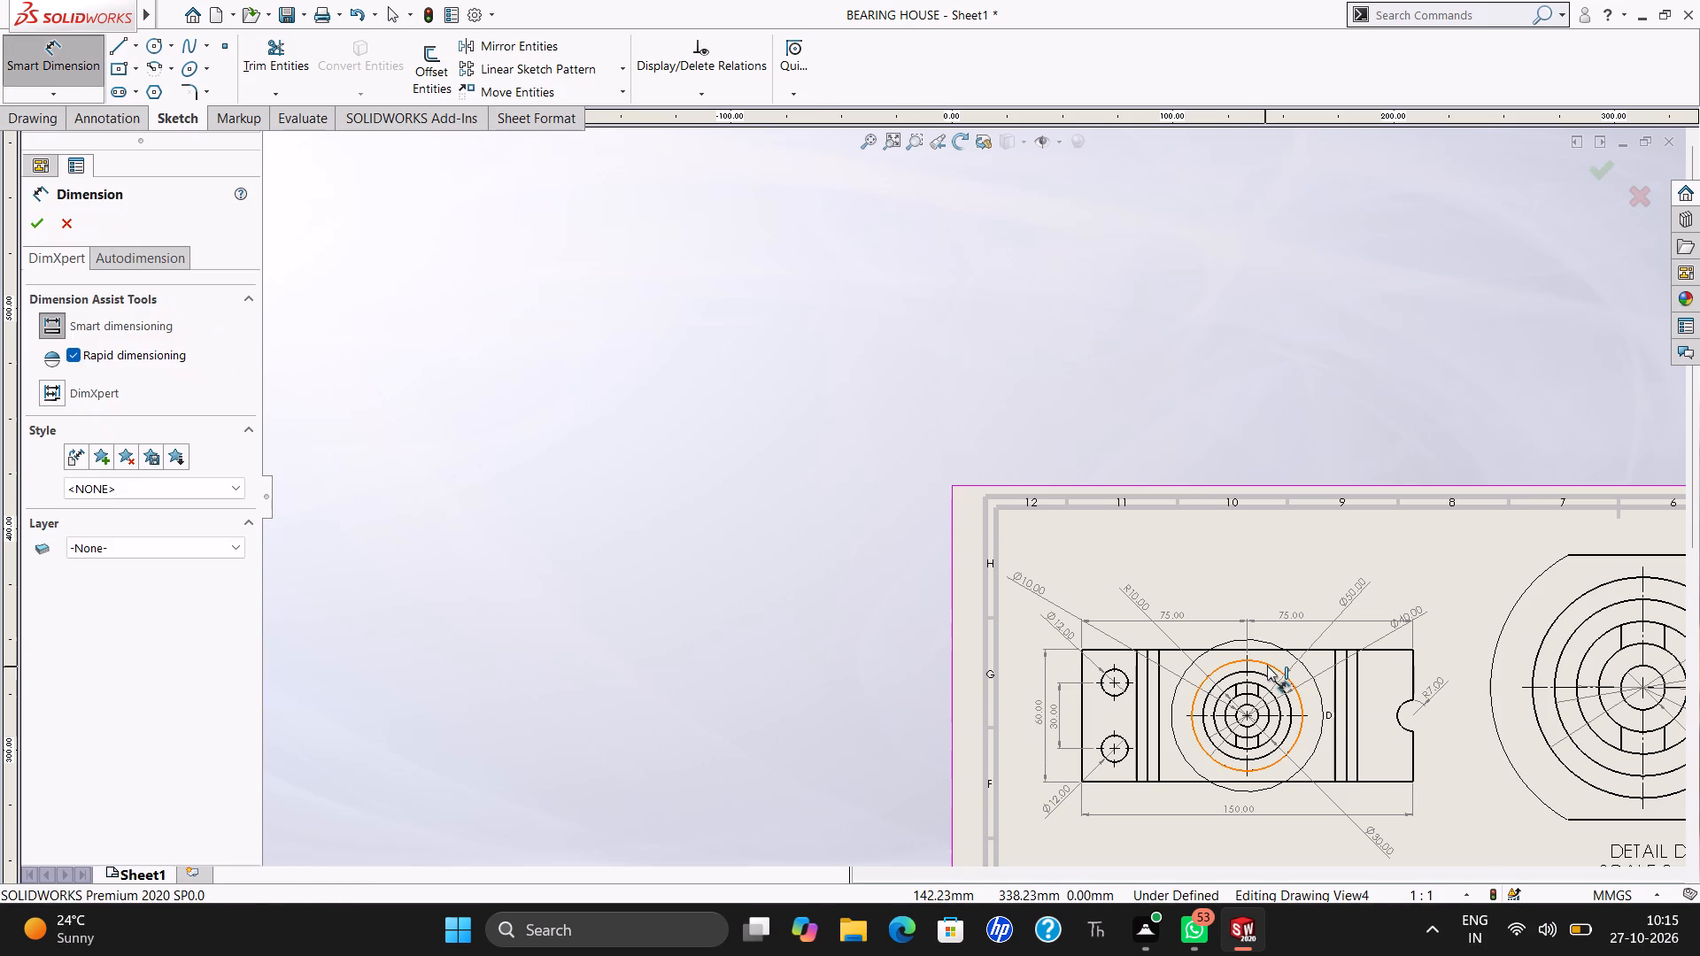
left_click(1158, 651)
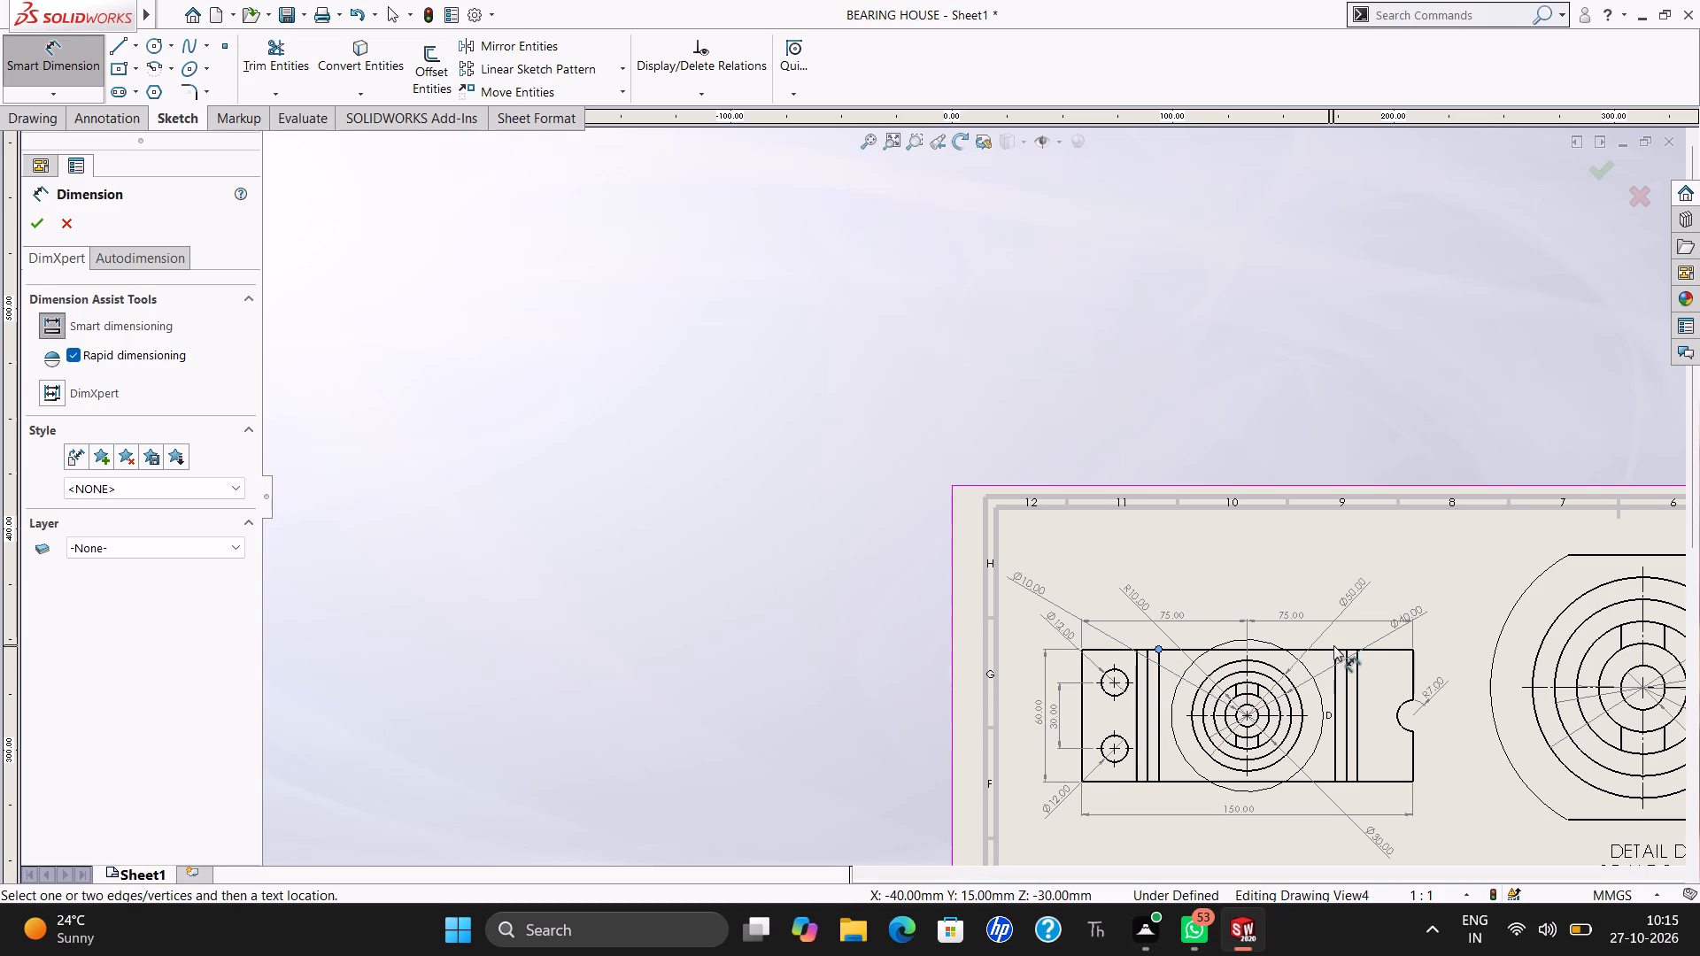
left_click_drag(1333, 651, 1278, 574)
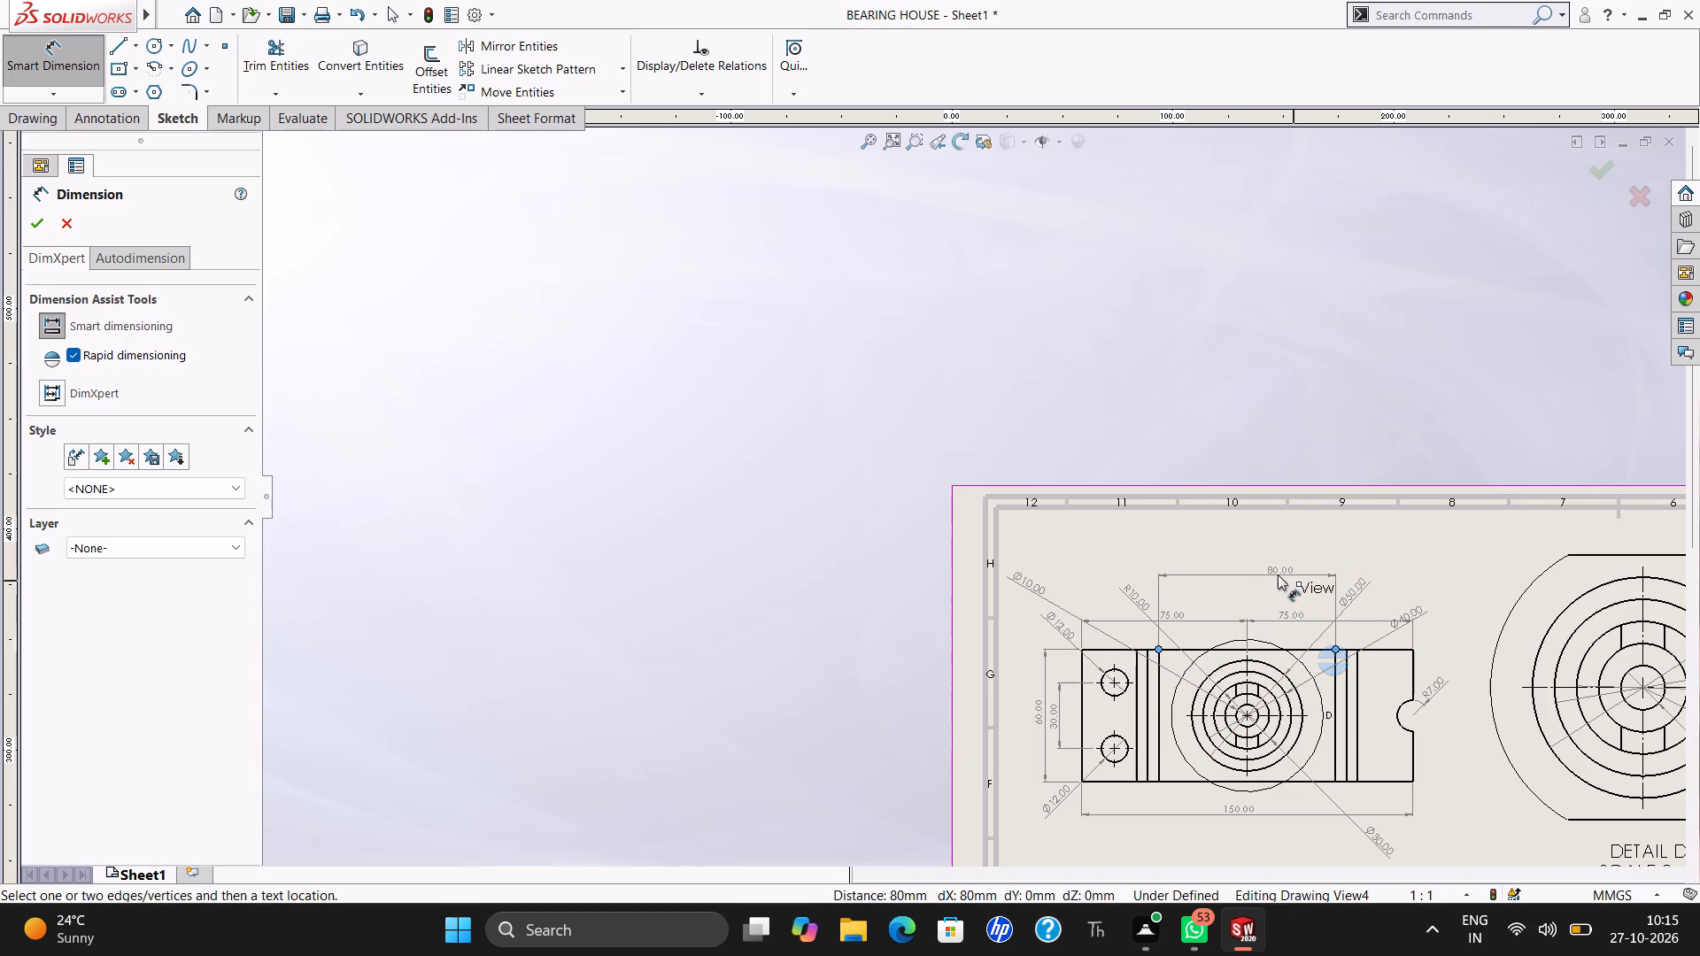
left_click_drag(1278, 574, 1236, 563)
left_click(1236, 563)
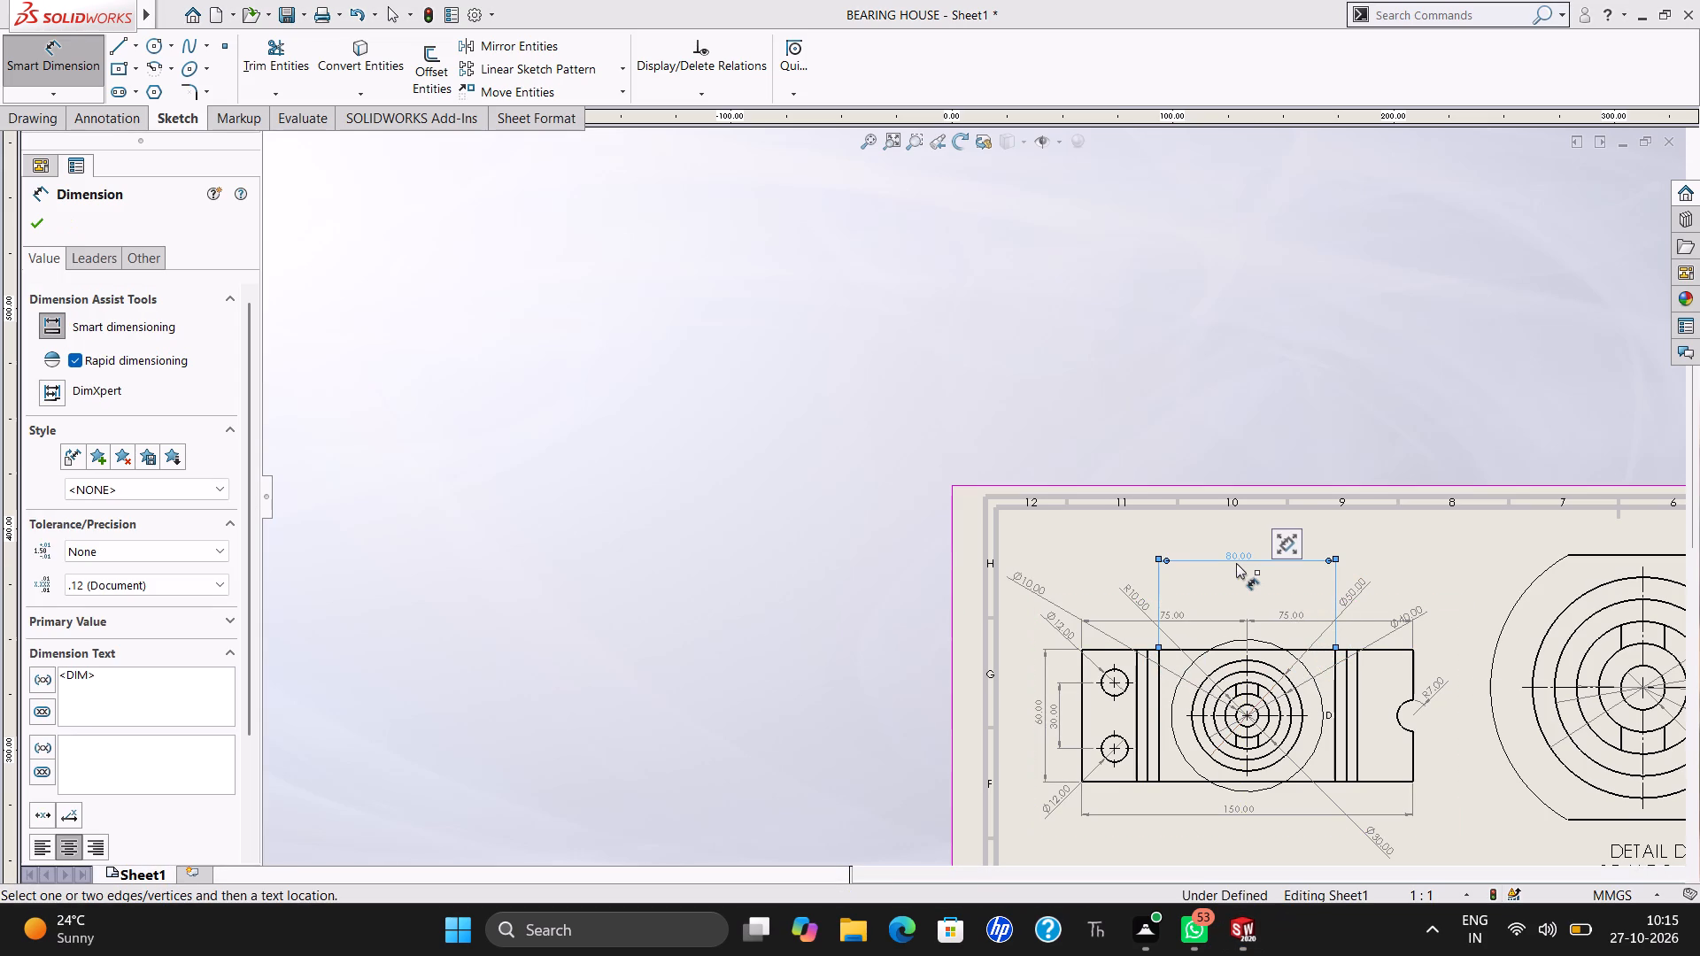
key("Escape")
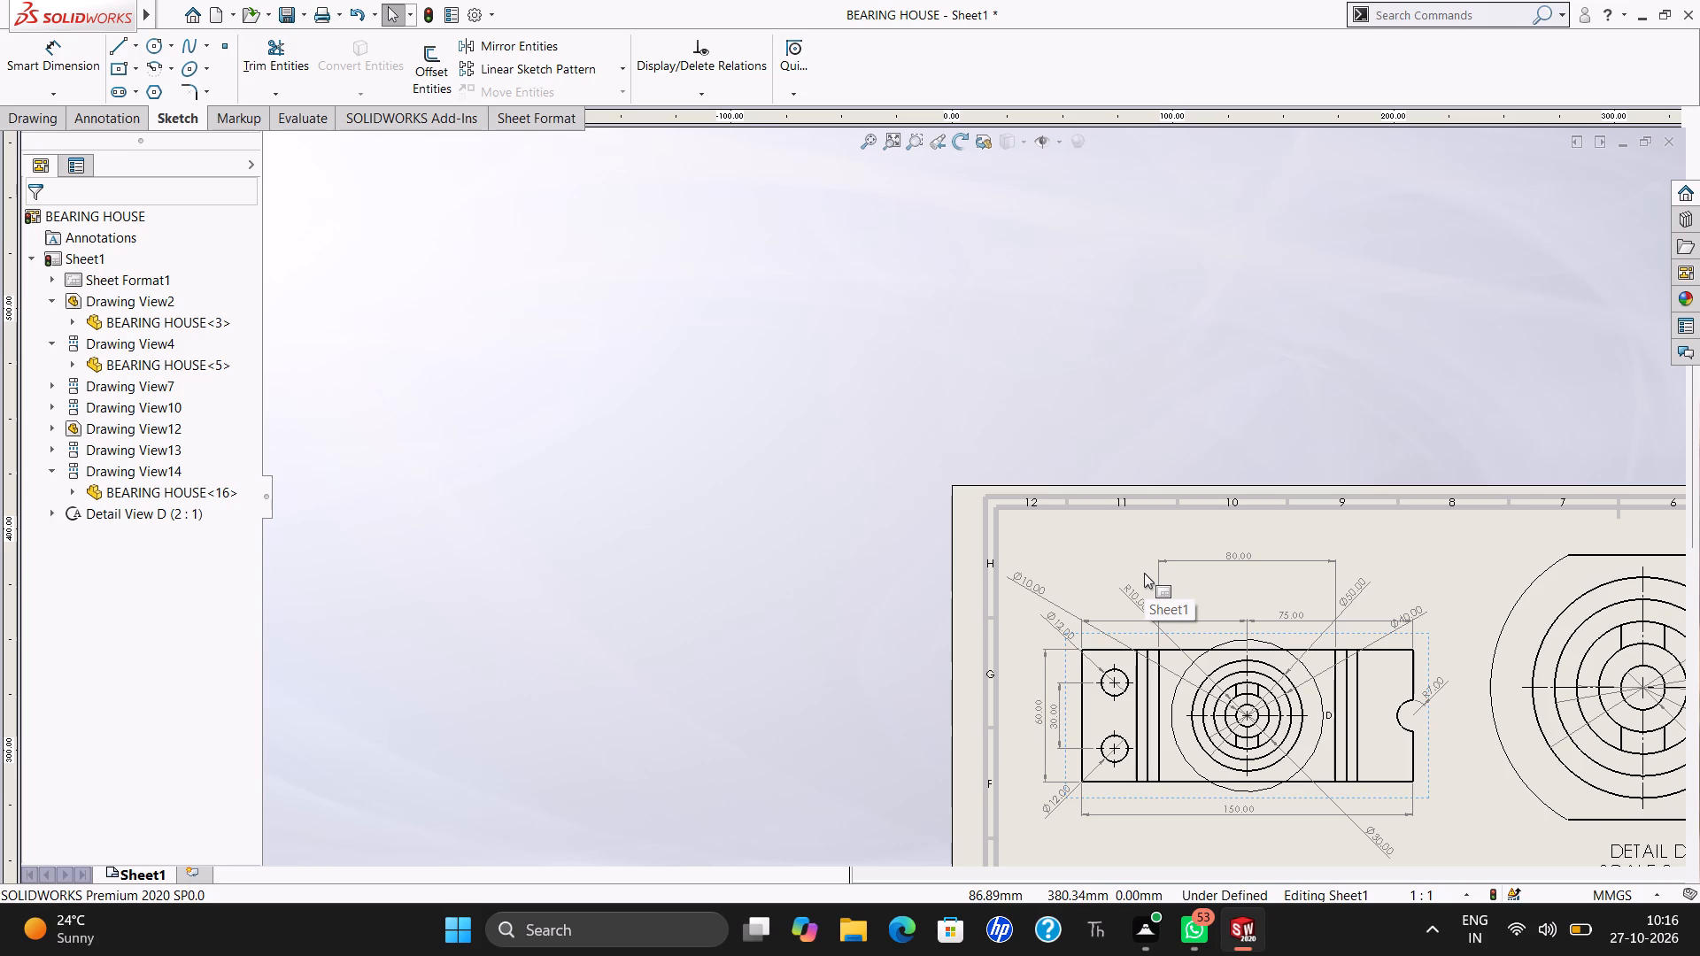
key("Escape")
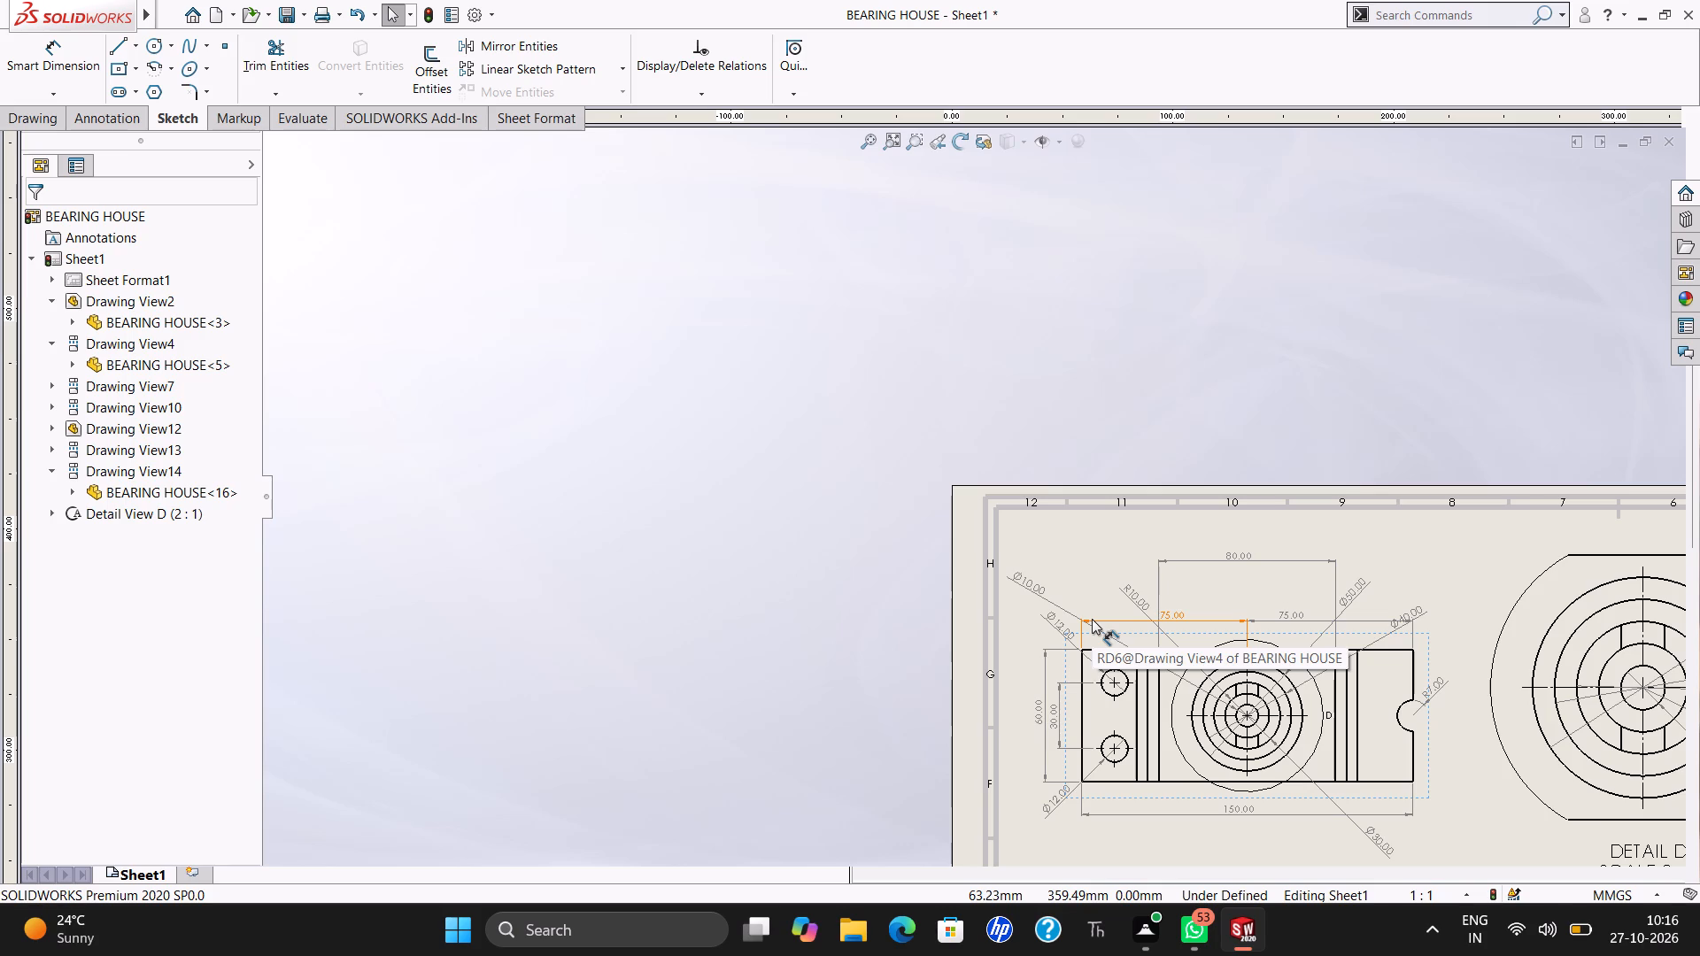
key("Escape")
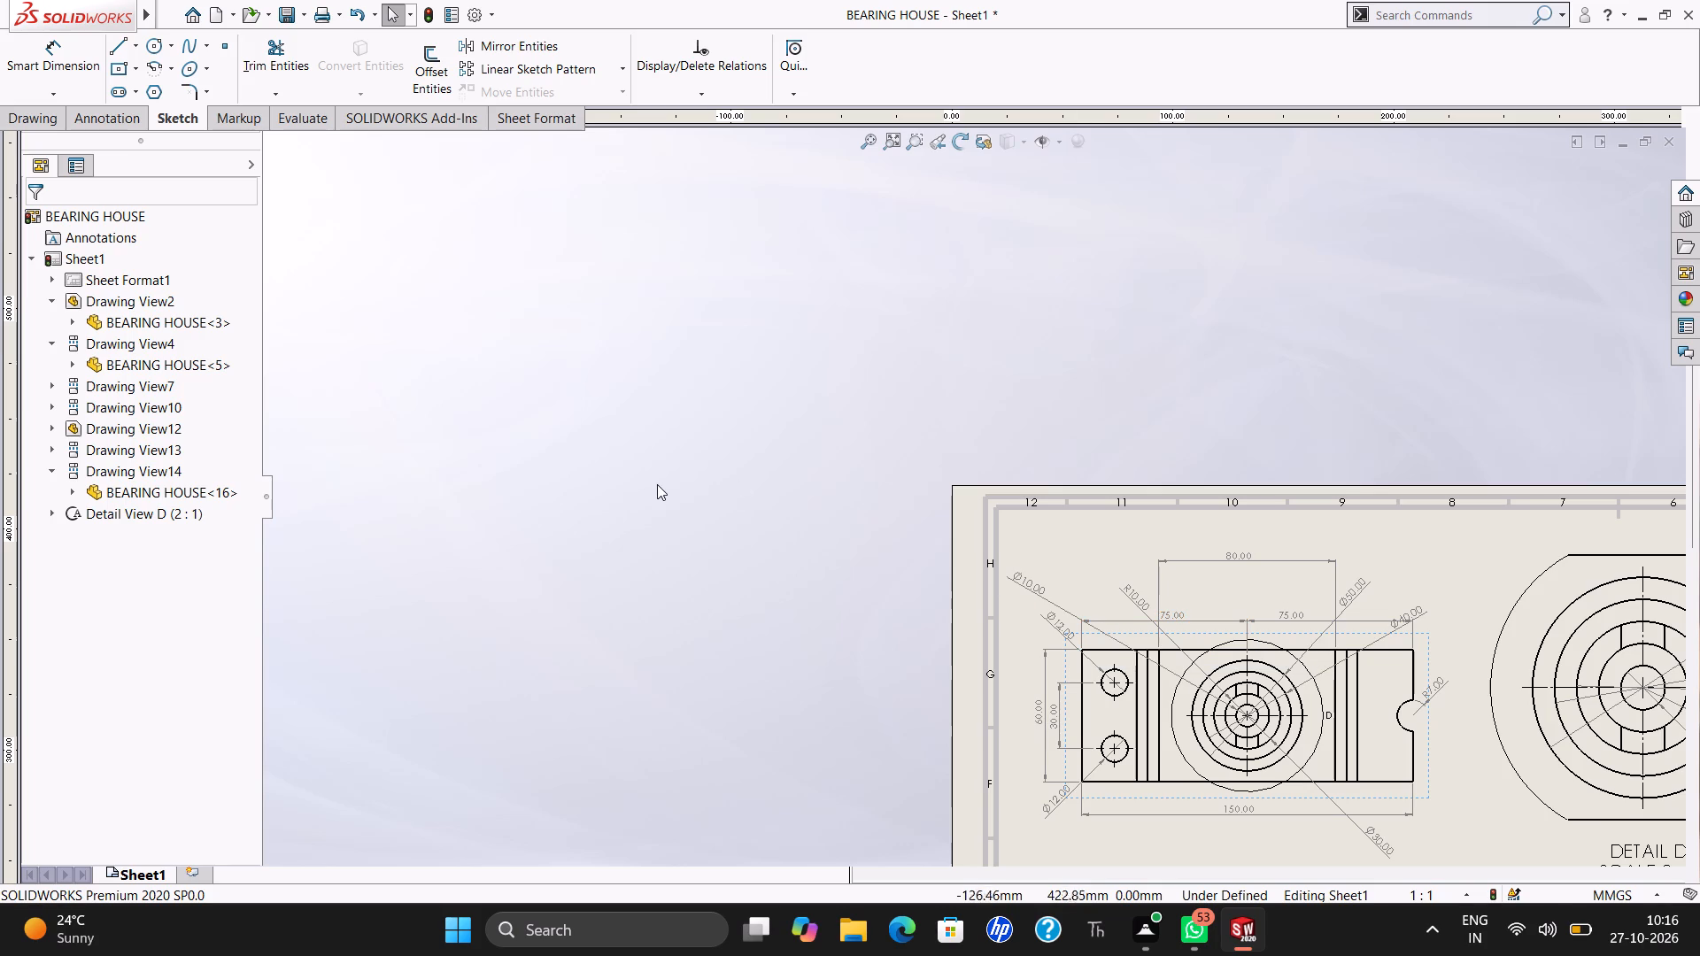
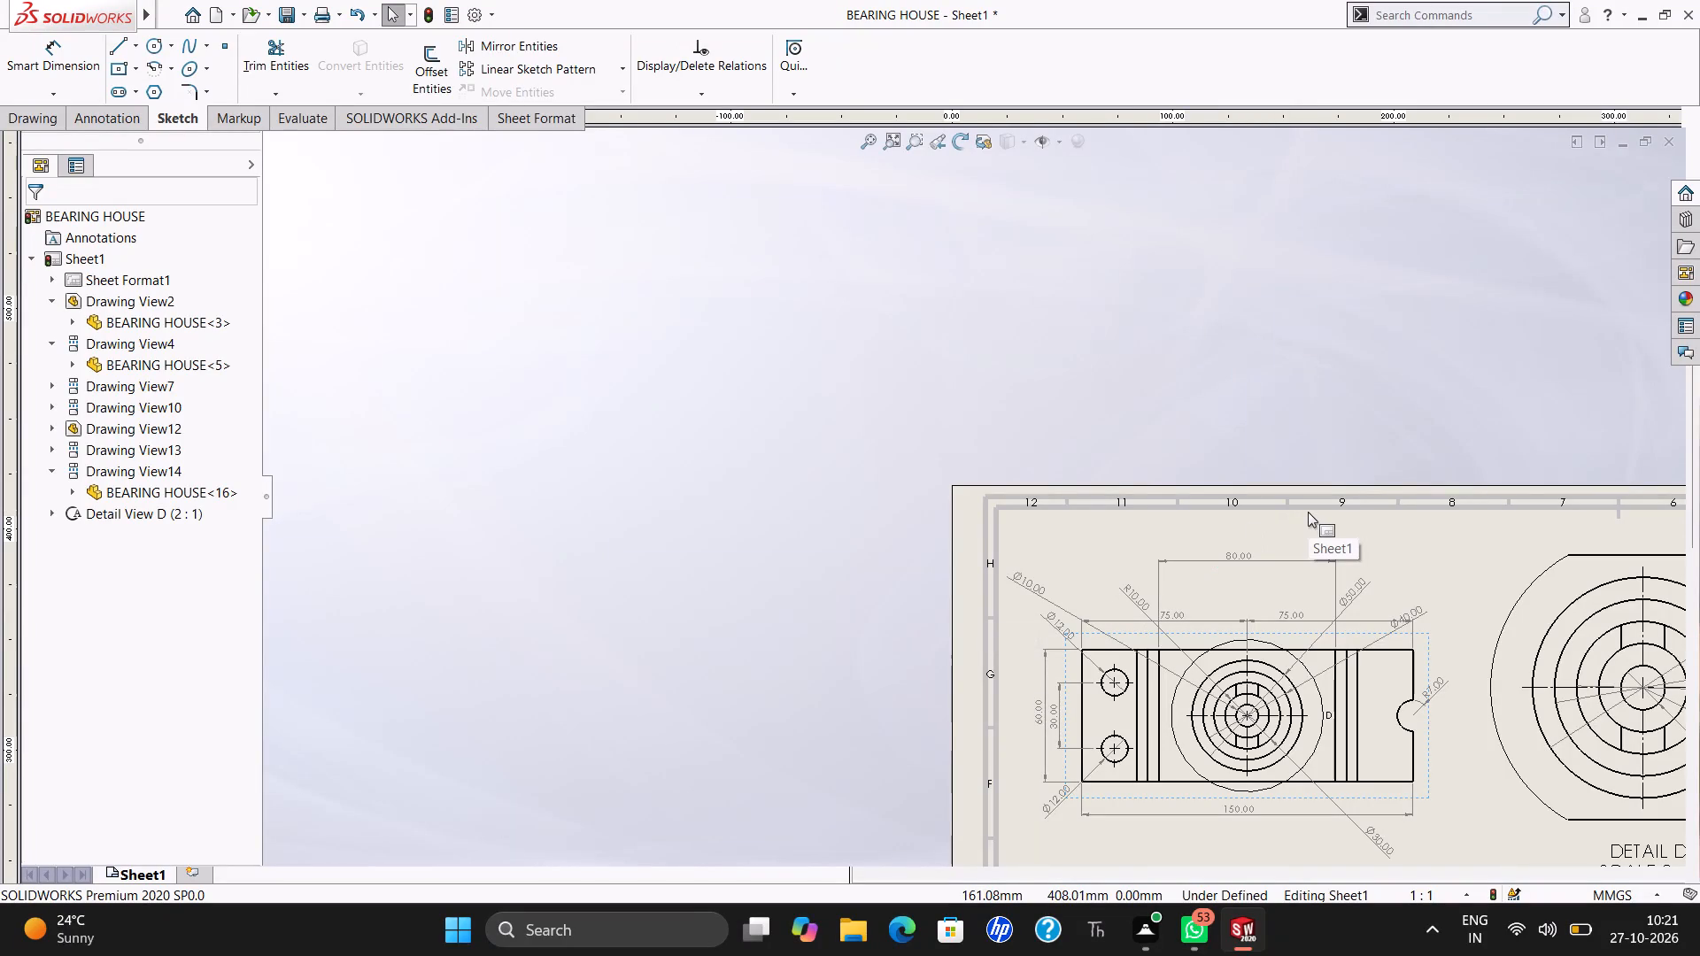
Review the dimensions on the top view, Detail D and the lower views, ending with the whole sheet in view.
key("ctrl+Left")
key("ctrl+Left")
key("ctrl+Left")
key("ctrl+Left")
key("ctrl+Left")
key("ctrl+Left")
key("ctrl+Left")
key("ctrl+Left")
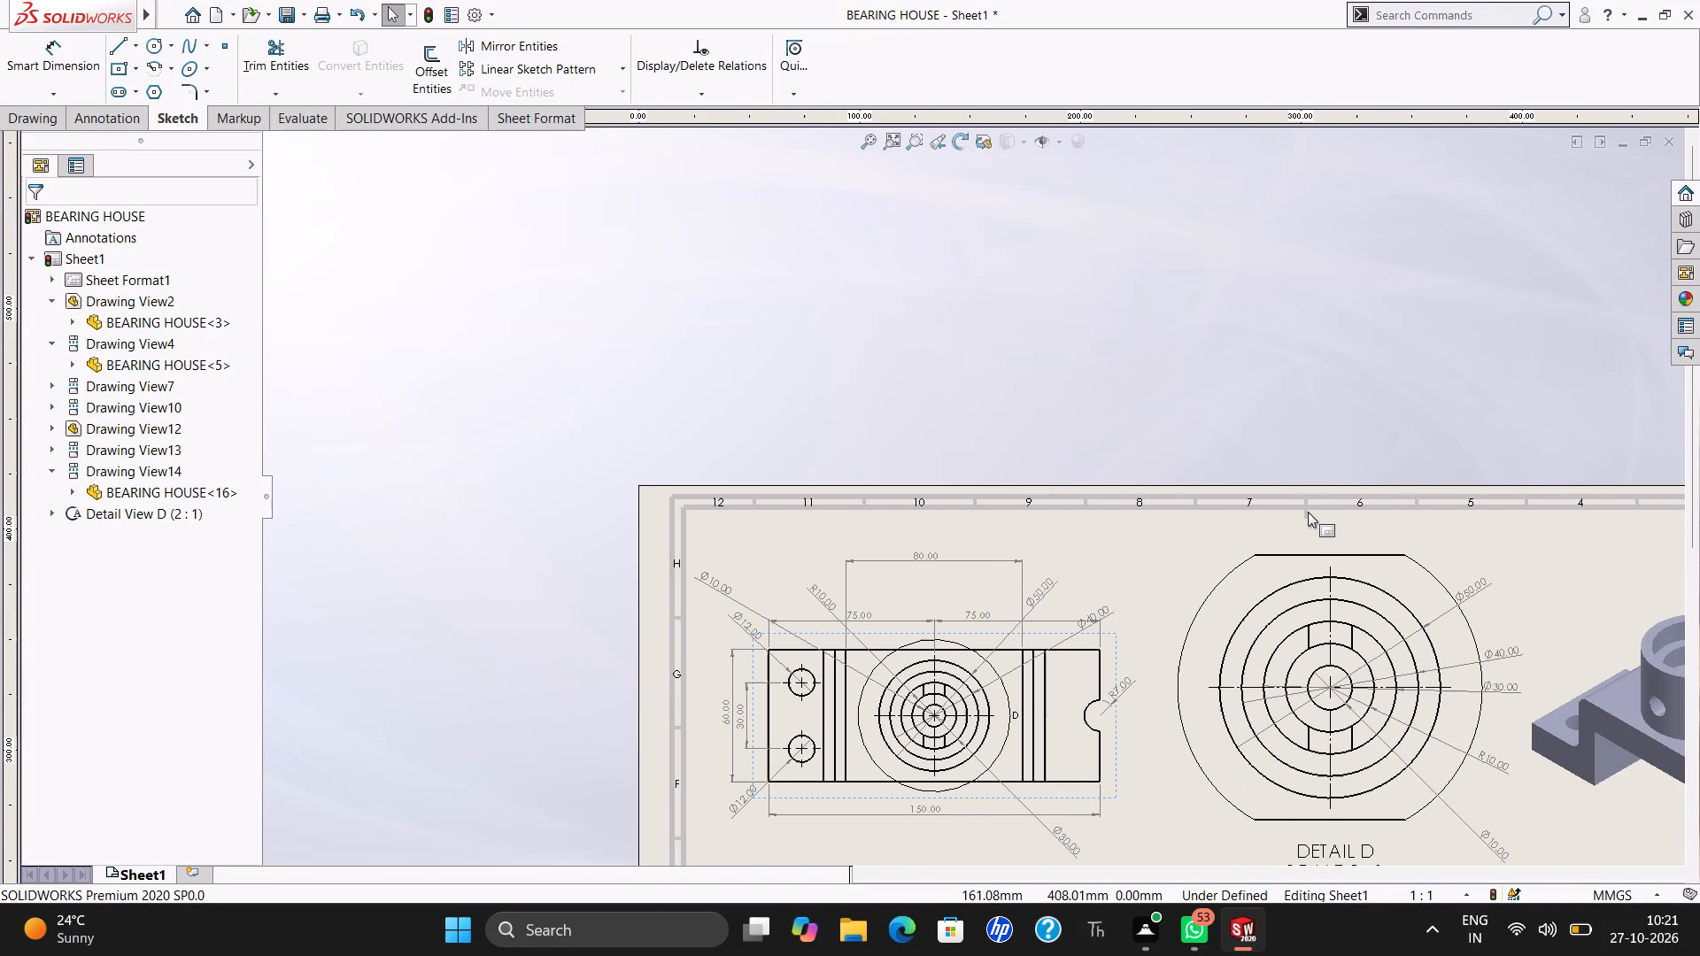
key("ctrl+Up")
key("ctrl+Up")
key("ctrl+Up")
key("ctrl+Up")
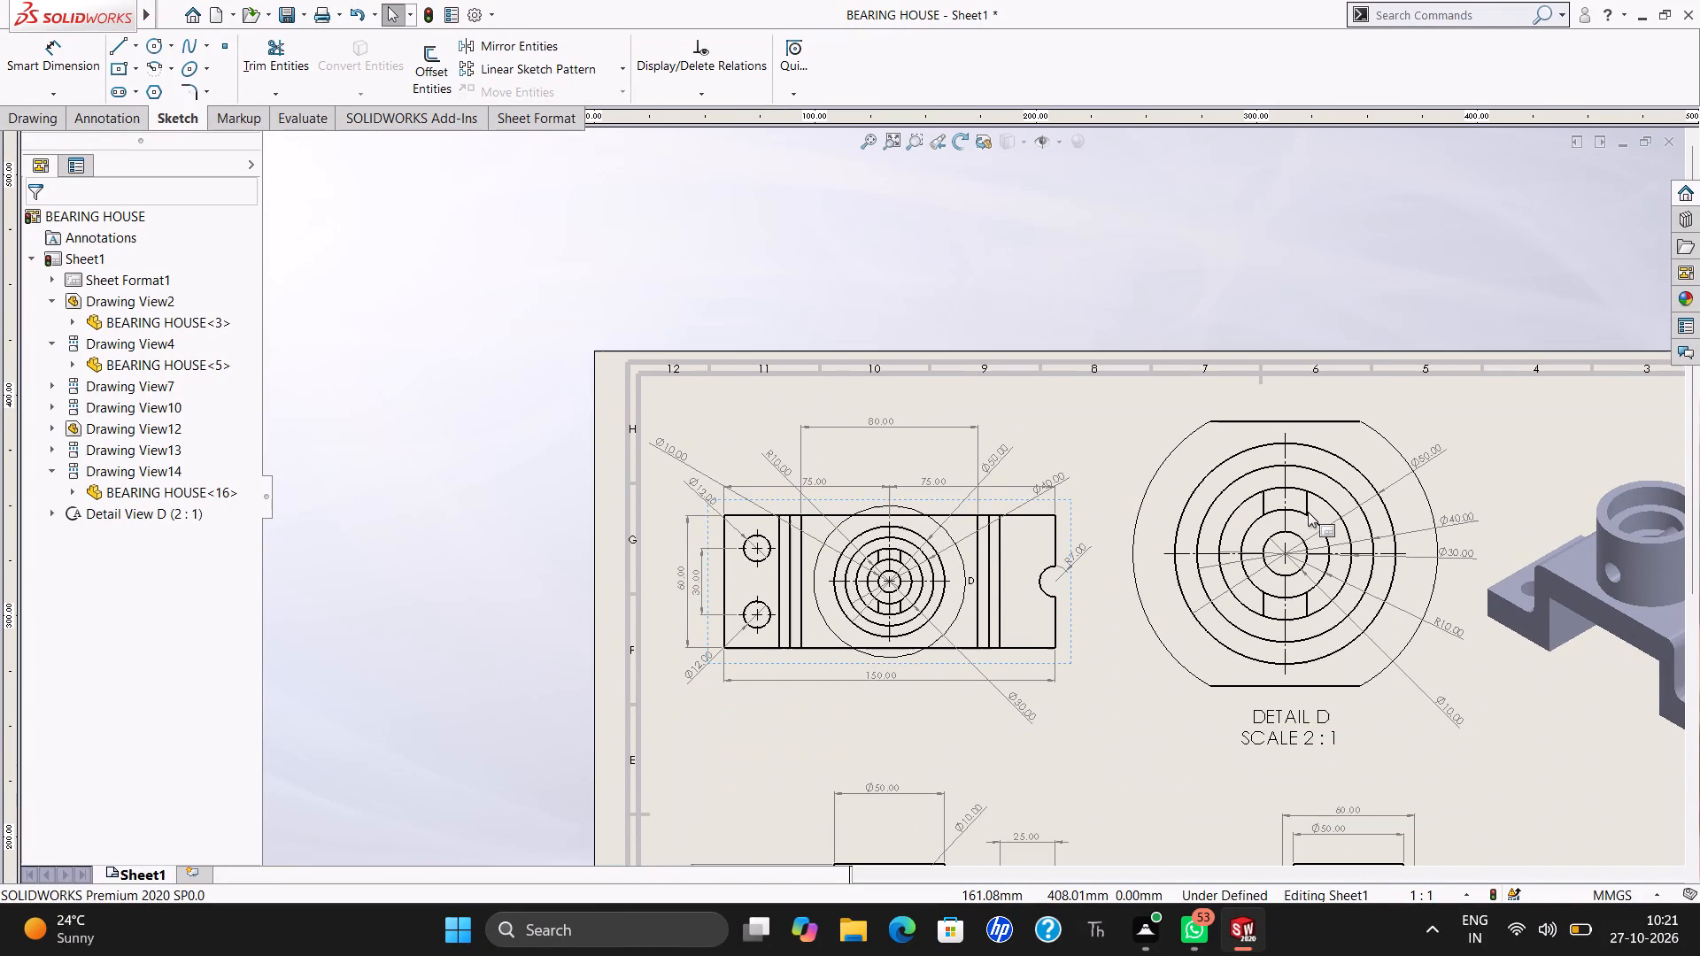
key("ctrl+Left")
key("ctrl+Left")
key("ctrl+Left")
key("ctrl+Left")
key("ctrl+Up")
key("ctrl+Up")
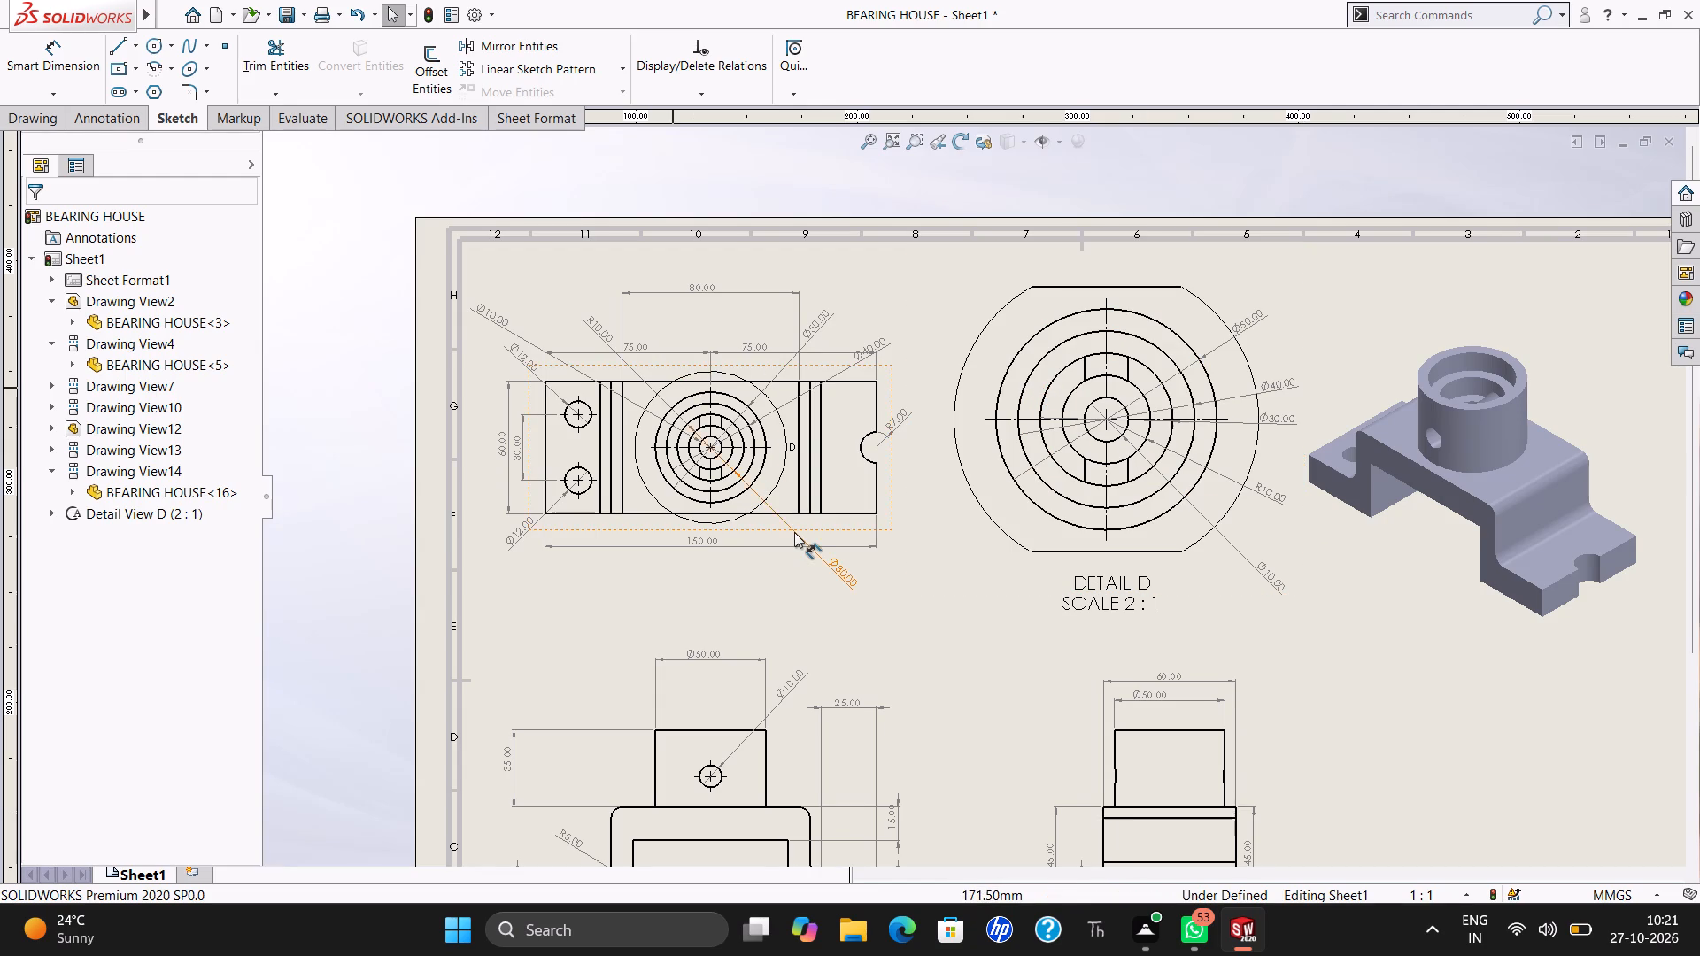
scroll(794, 532, "down", 2)
scroll(794, 532, "up", 1)
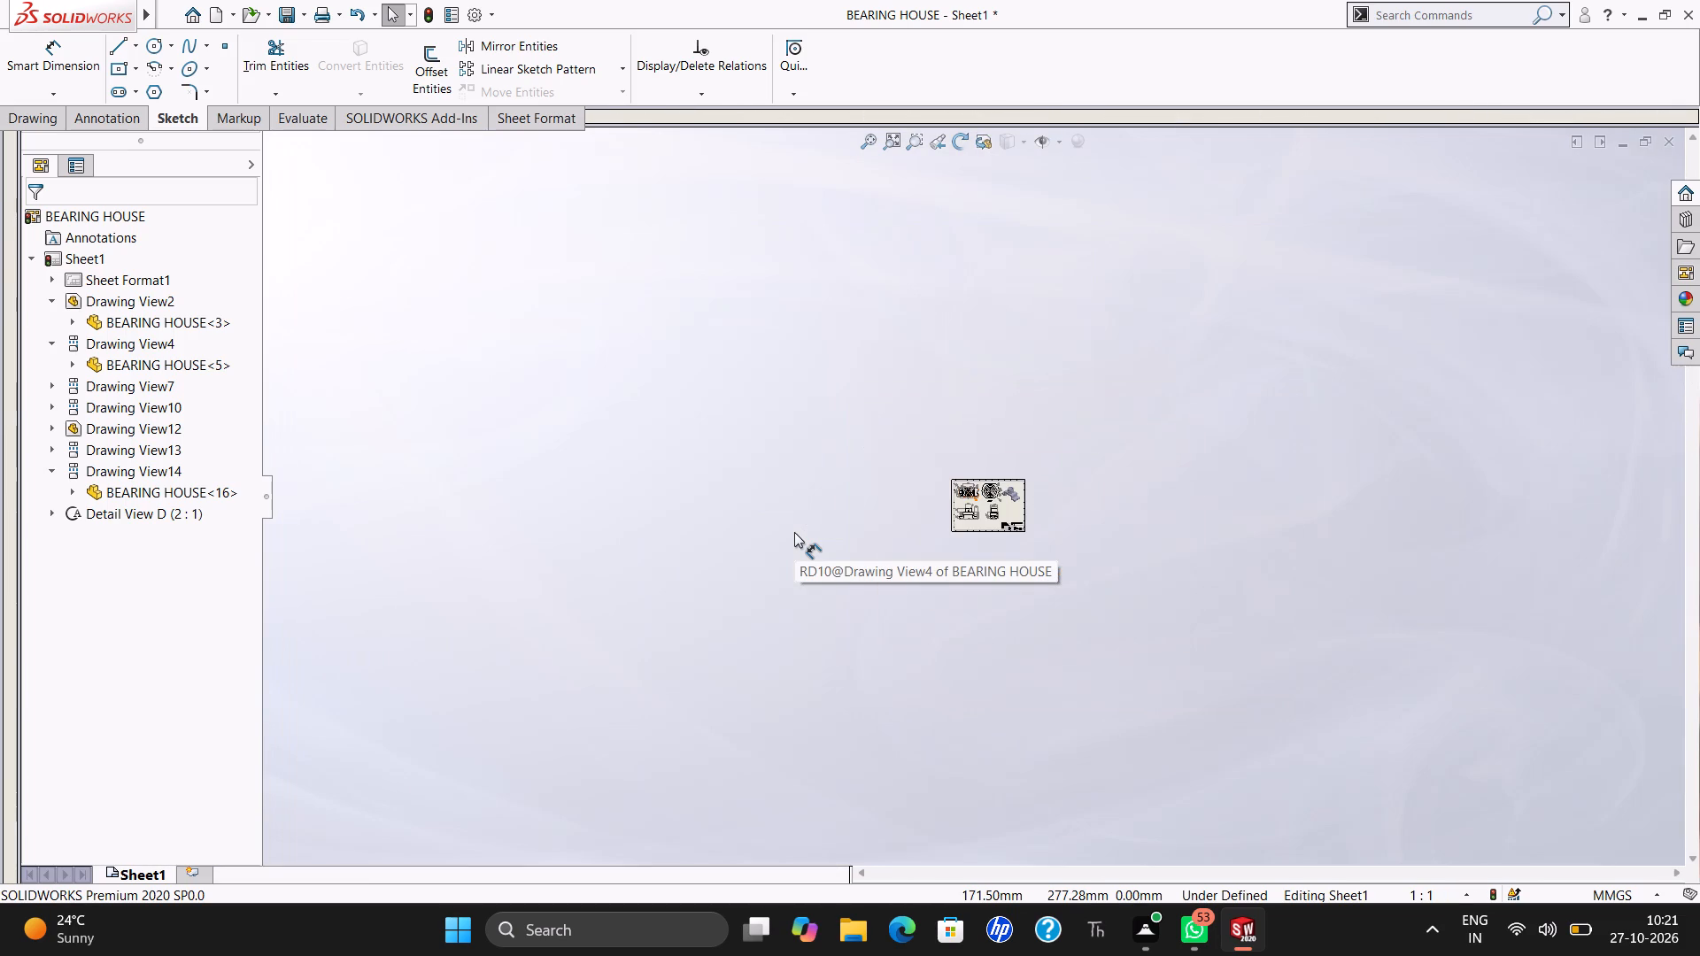
scroll(794, 532, "up", 2, "ctrl")
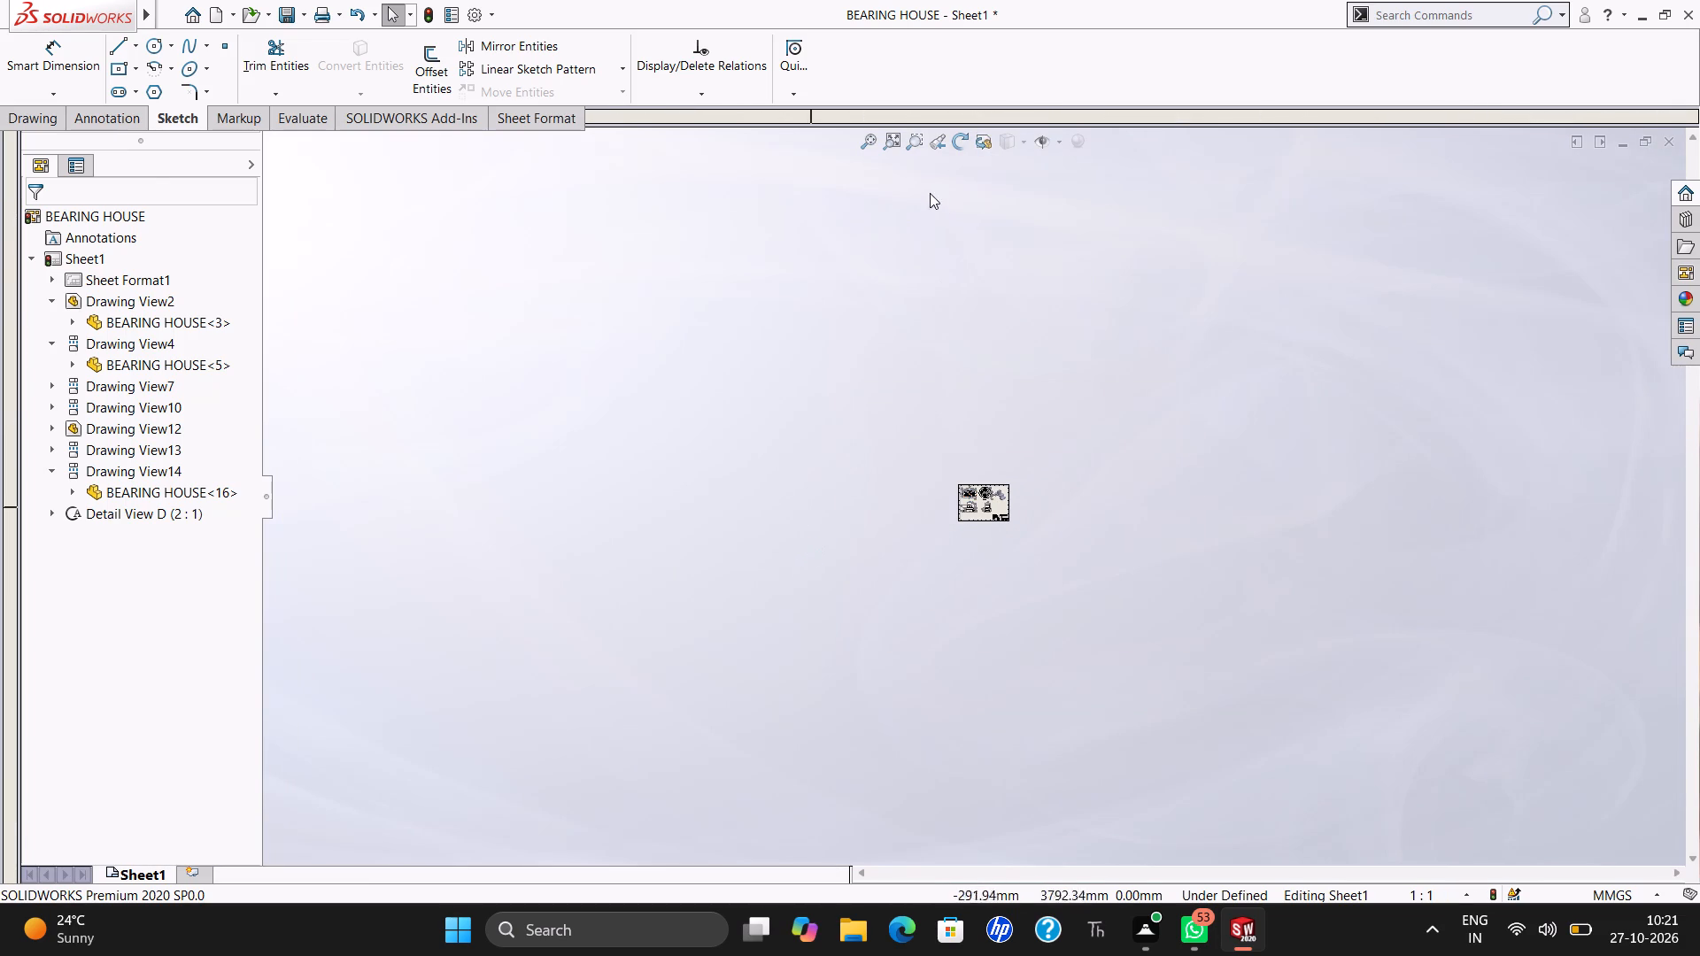
left_click(894, 145)
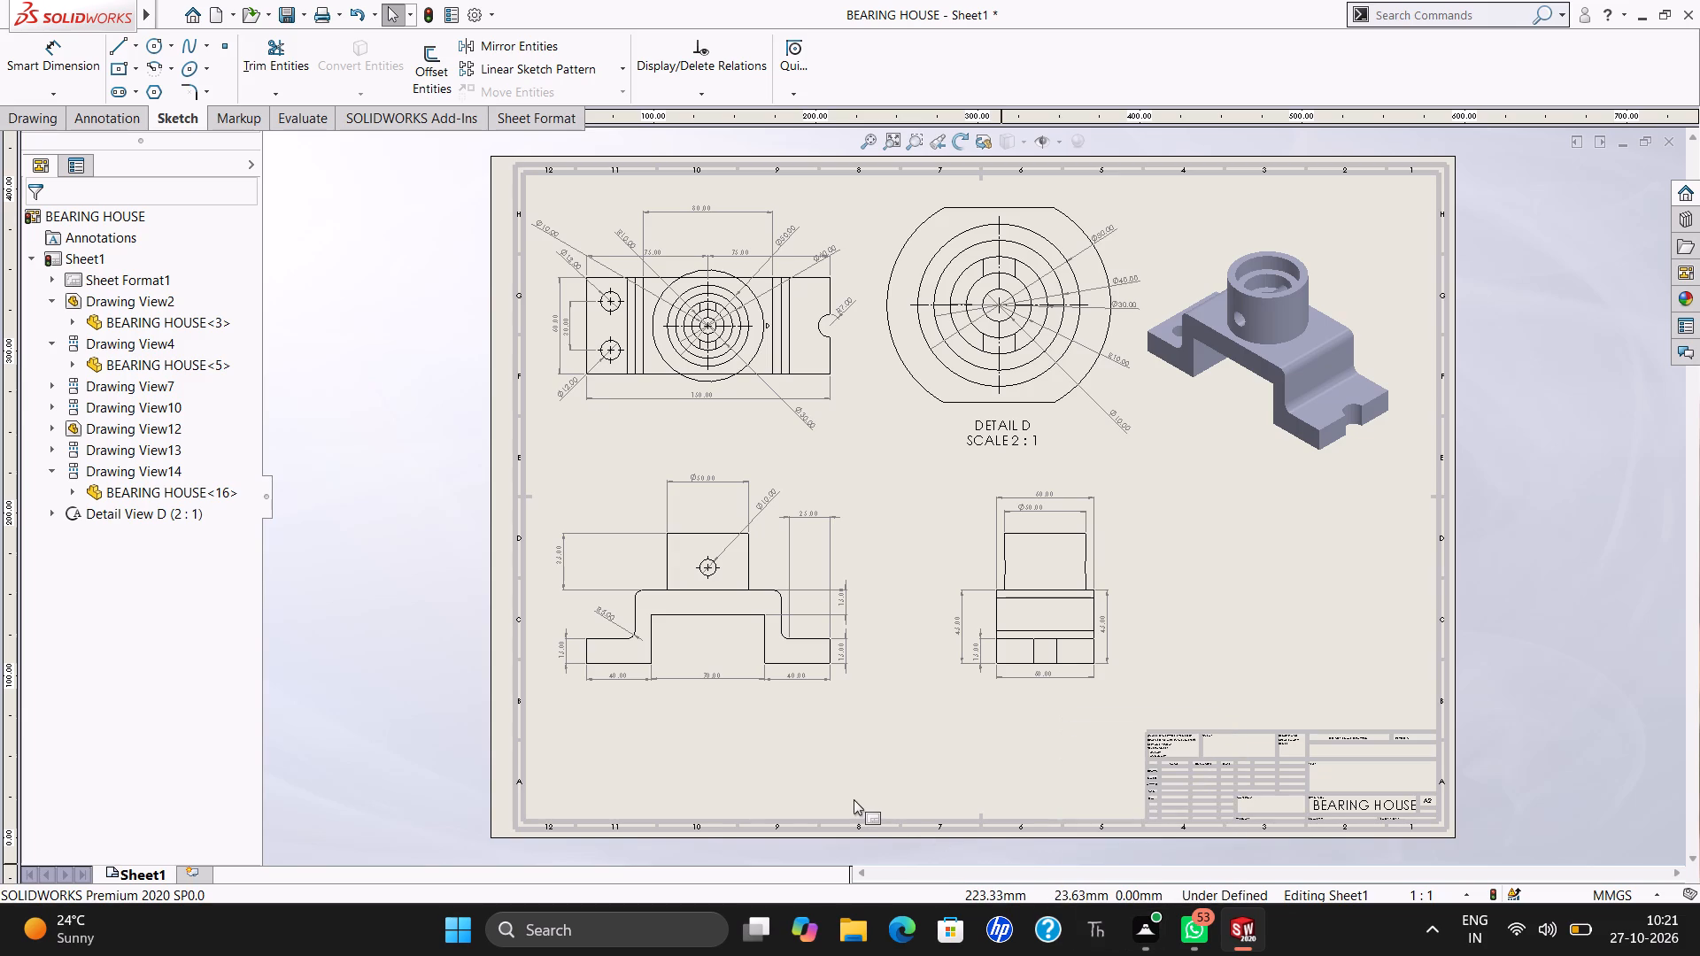
Save the drawing as BEARING HOUSE in the Documents folder in SOLIDWORKS Drawing format, updating the views before the save.
key("ctrl+s")
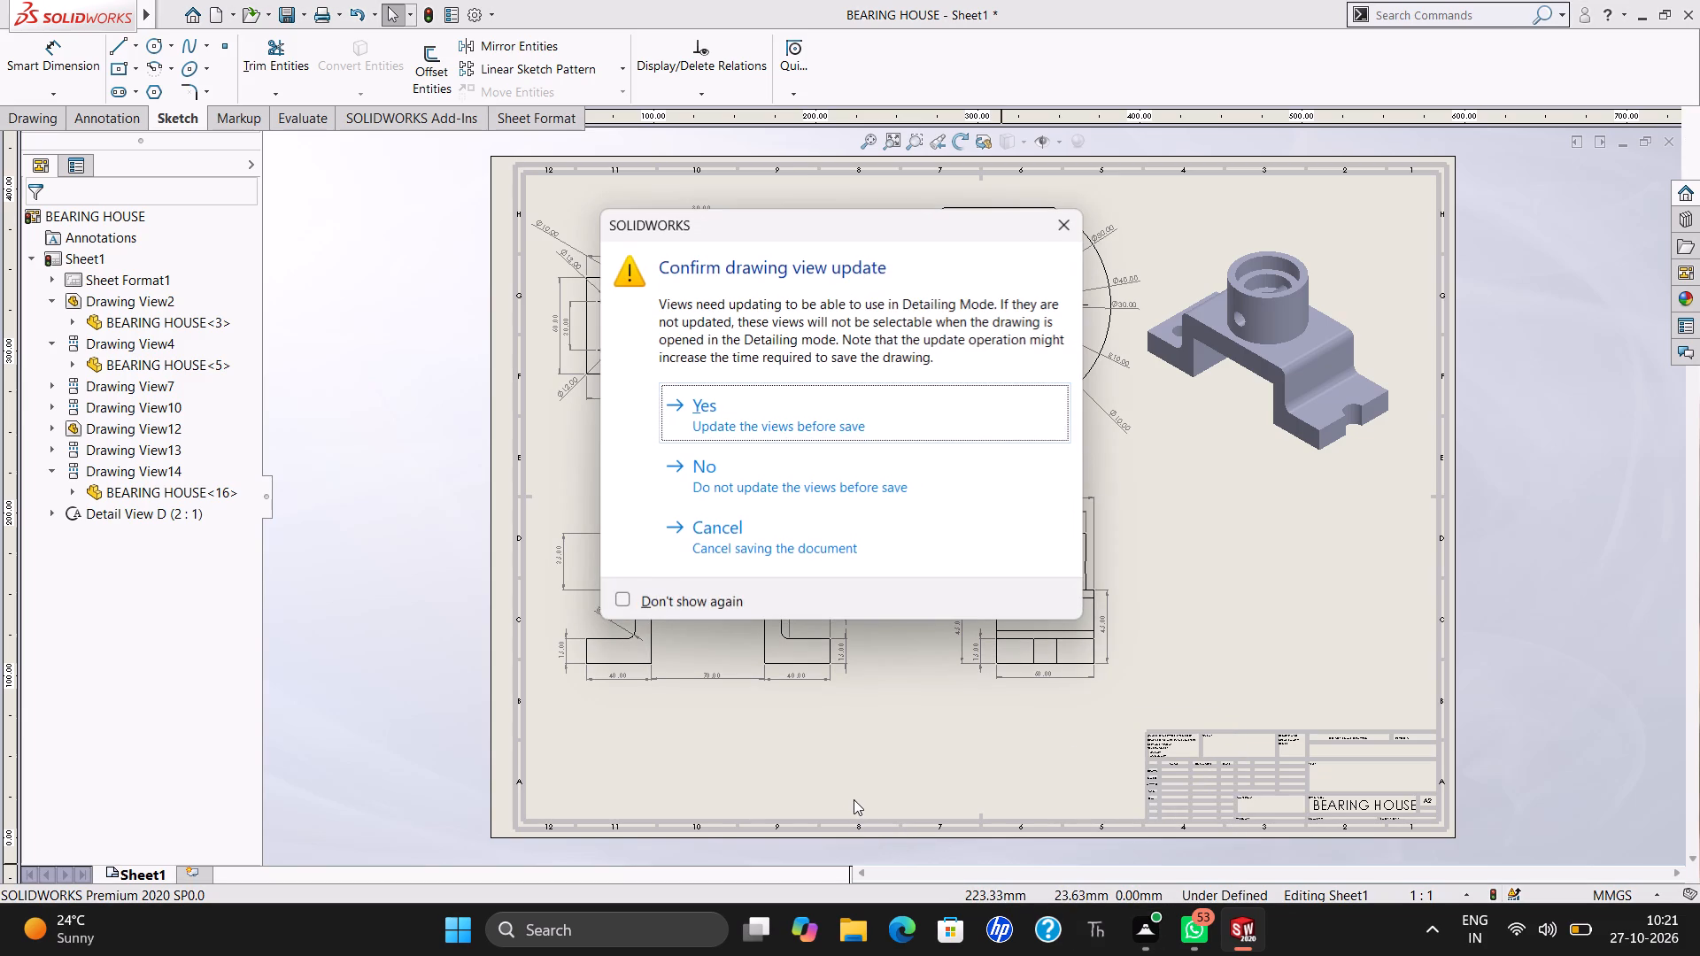
left_click(781, 398)
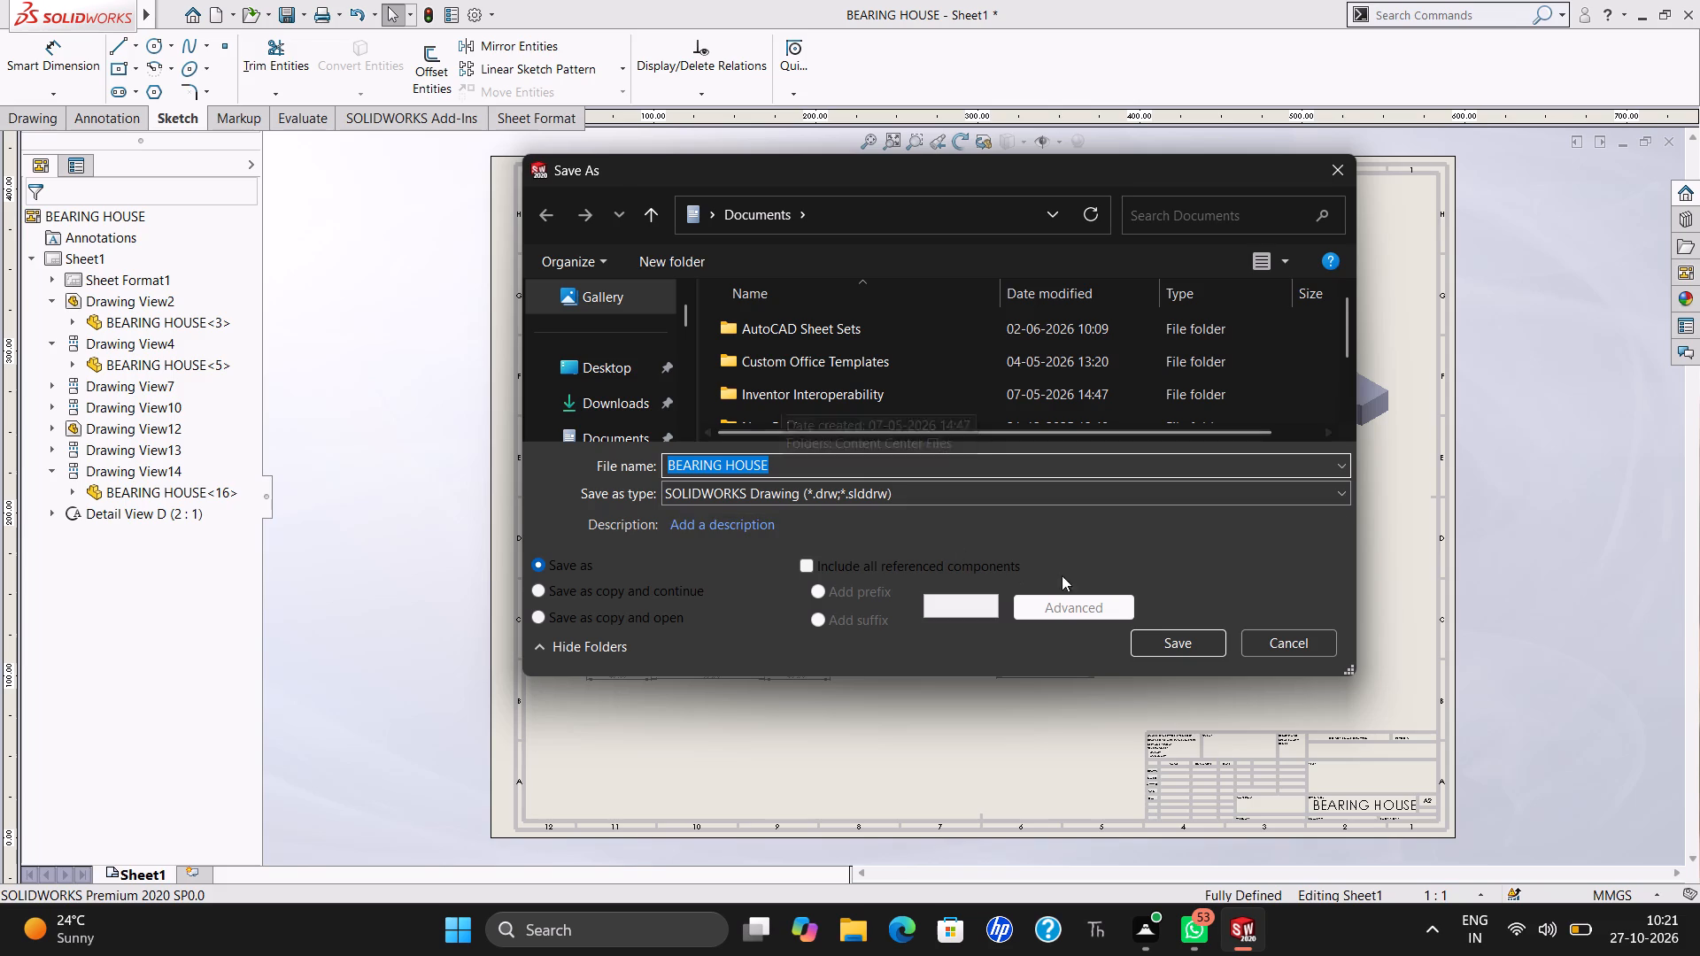
left_click(1155, 630)
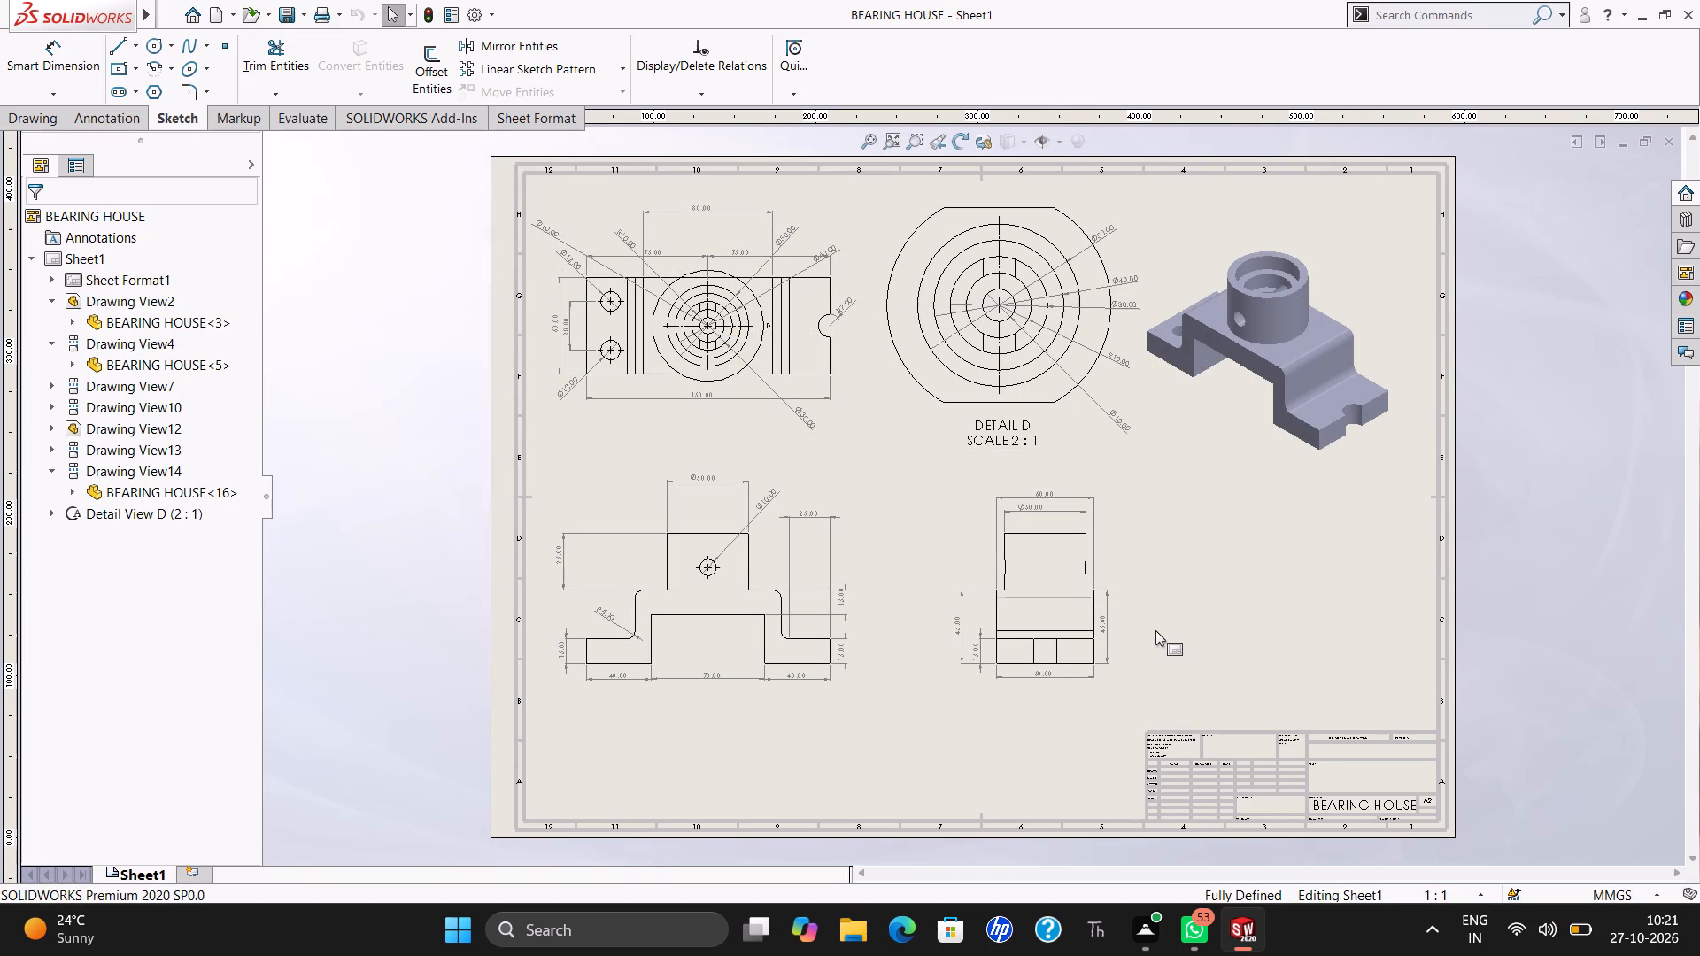